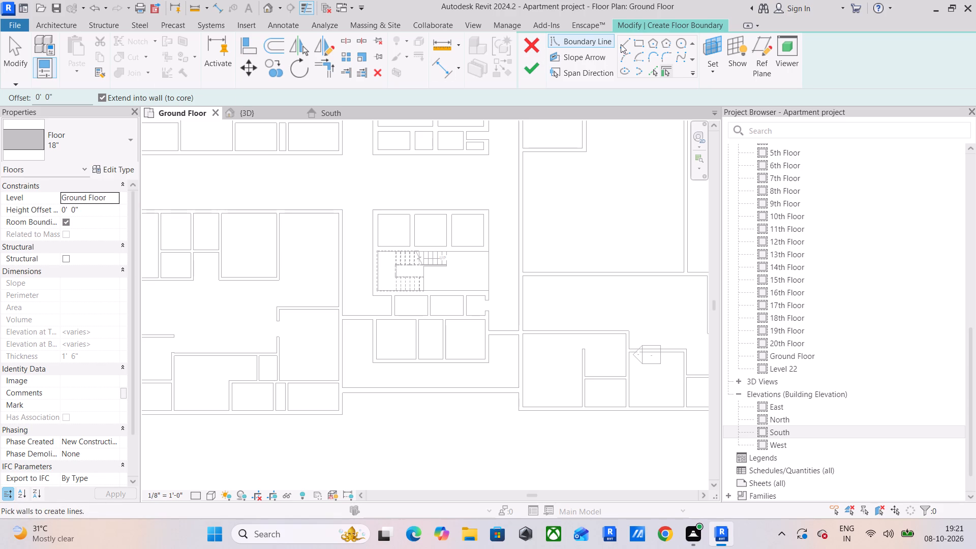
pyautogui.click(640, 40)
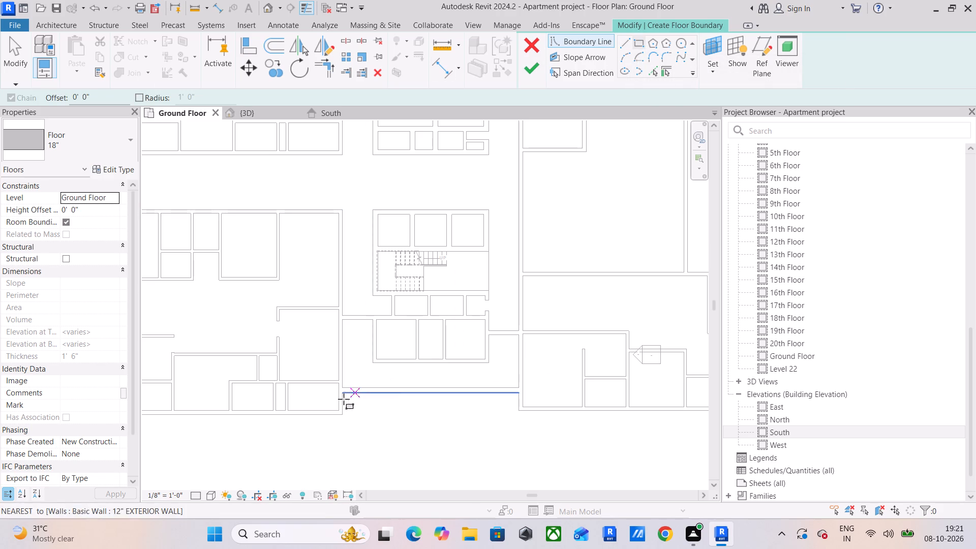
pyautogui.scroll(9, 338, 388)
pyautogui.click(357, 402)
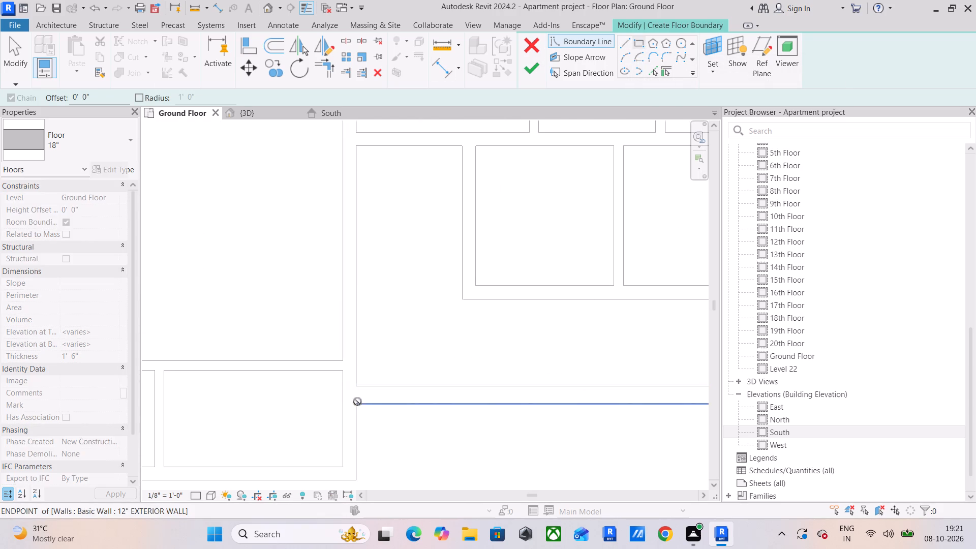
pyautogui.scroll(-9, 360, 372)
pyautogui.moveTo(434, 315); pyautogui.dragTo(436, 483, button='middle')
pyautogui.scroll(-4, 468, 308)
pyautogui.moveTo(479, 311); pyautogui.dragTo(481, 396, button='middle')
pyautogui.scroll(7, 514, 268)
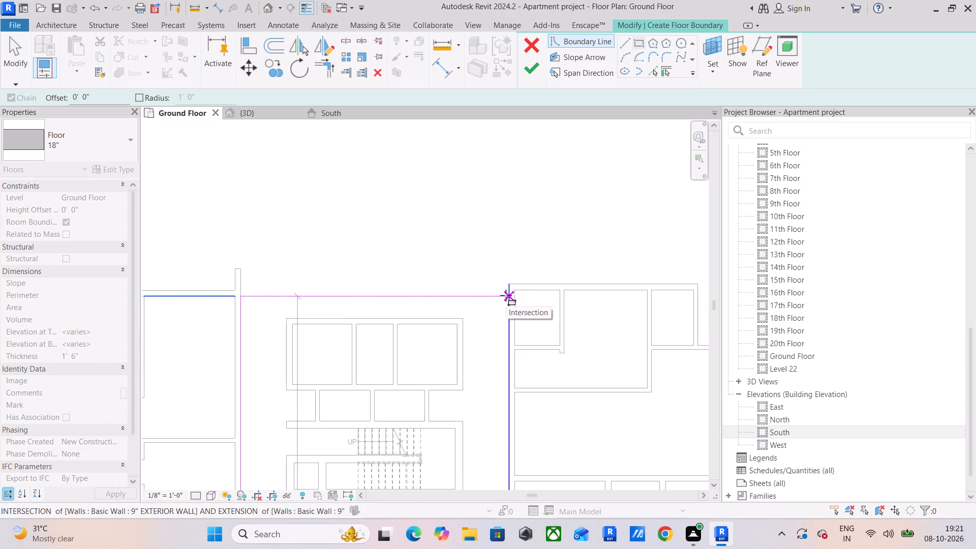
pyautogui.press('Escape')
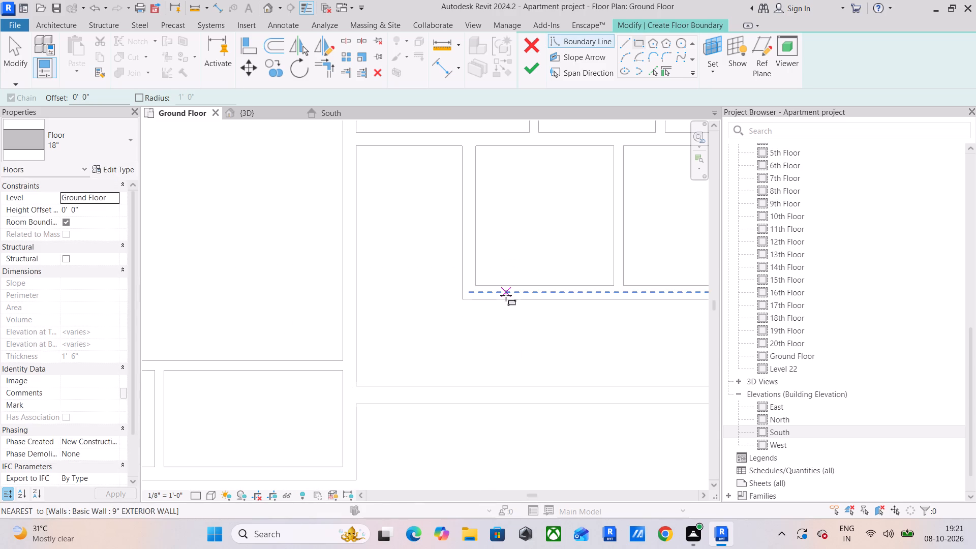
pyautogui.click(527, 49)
# Start the Wall tool with the 12" EXTERIOR WALL type for the gap north of the upper stair core.
pyautogui.scroll(-4, 474, 241)
pyautogui.moveTo(474, 248); pyautogui.dragTo(432, 404, button='middle')
pyautogui.scroll(5, 359, 165)
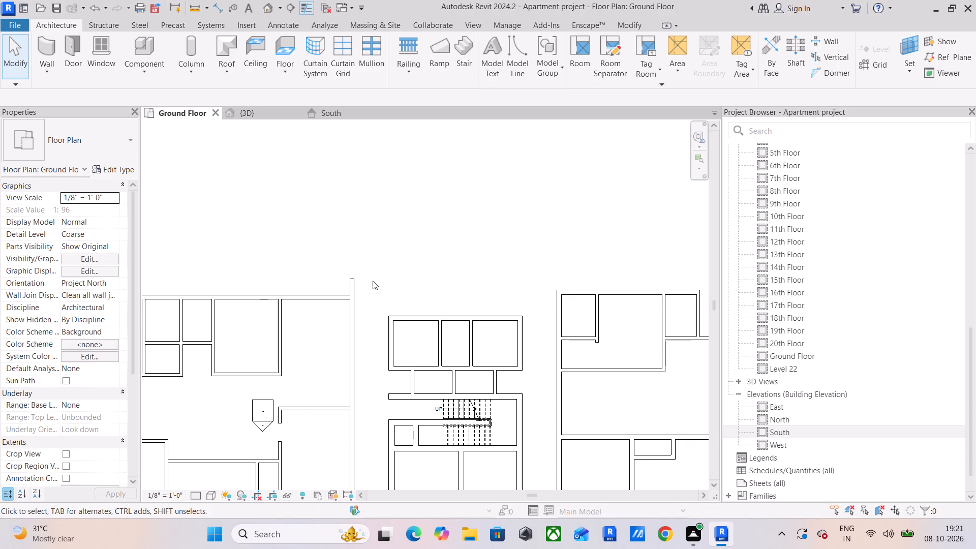
pyautogui.scroll(4, 357, 314)
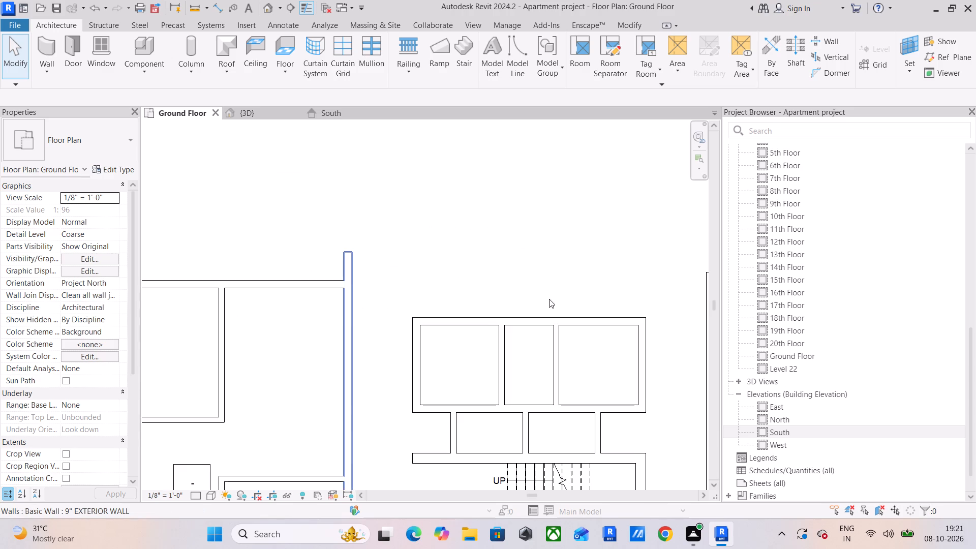
pyautogui.moveTo(548, 299); pyautogui.dragTo(438, 288, button='middle')
pyautogui.scroll(1, 438, 288)
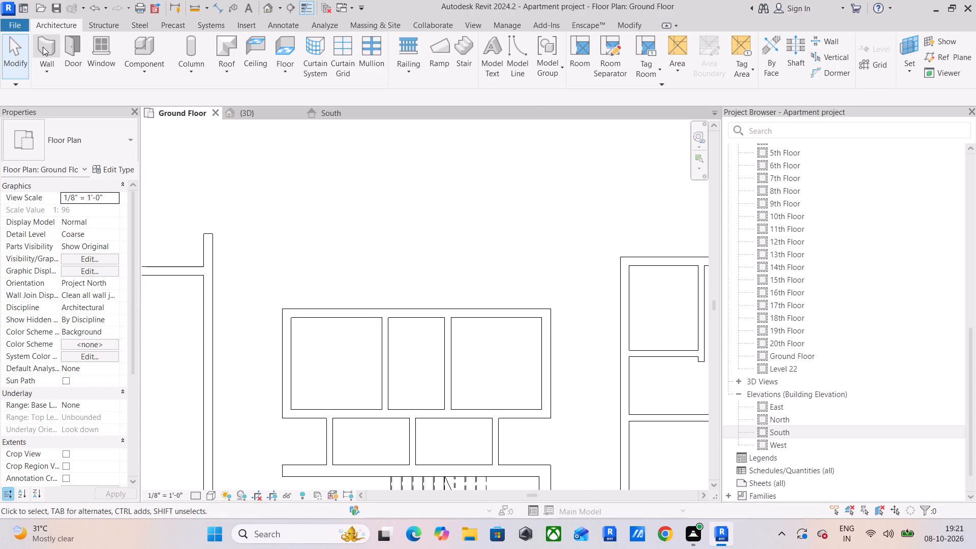
pyautogui.click(43, 47)
pyautogui.click(72, 148)
pyautogui.click(56, 217)
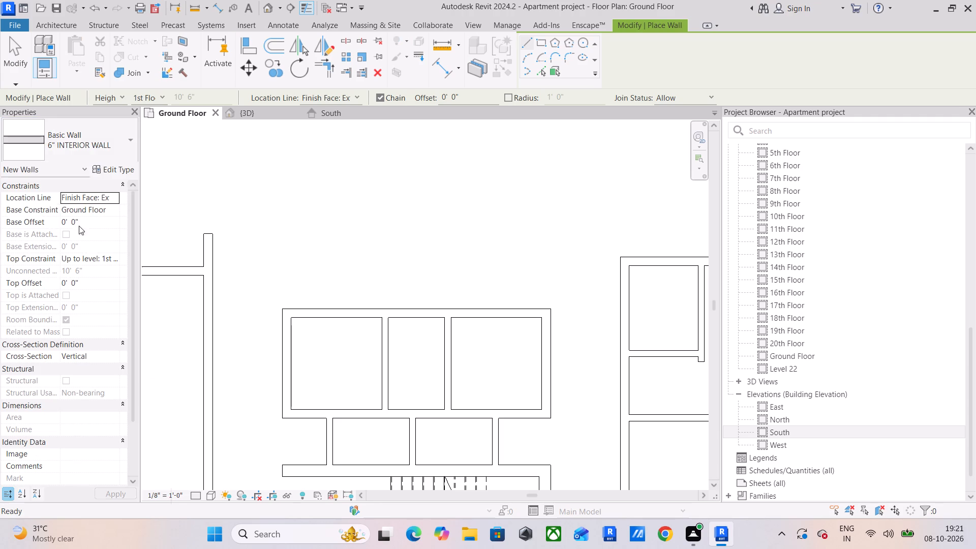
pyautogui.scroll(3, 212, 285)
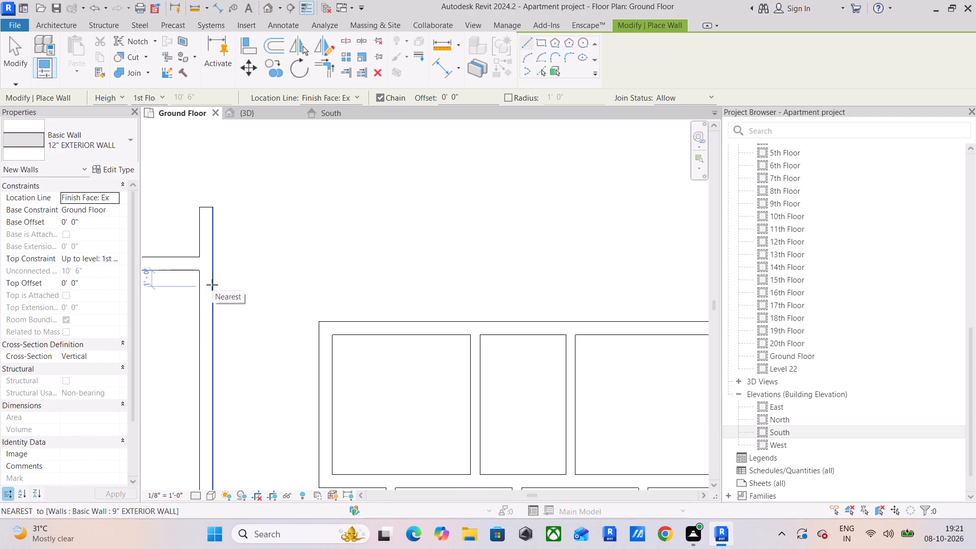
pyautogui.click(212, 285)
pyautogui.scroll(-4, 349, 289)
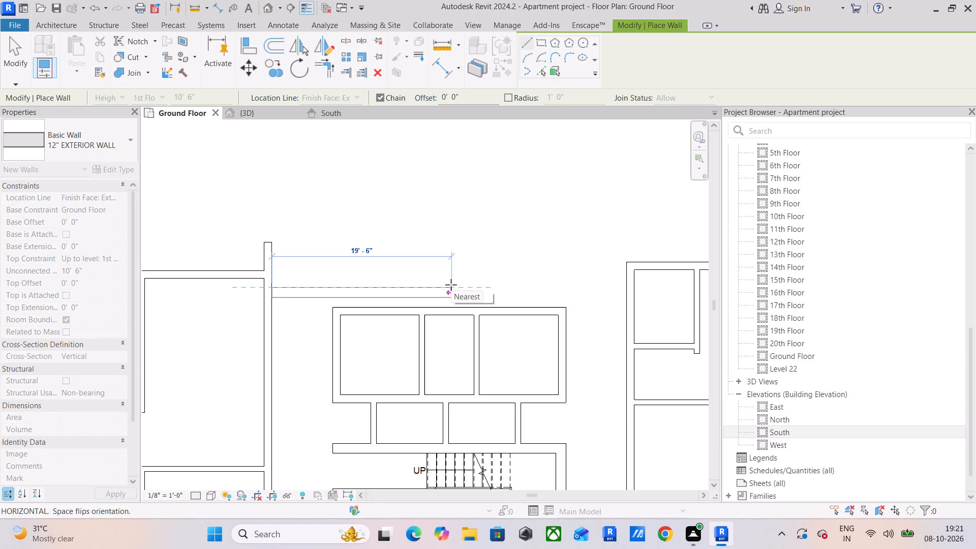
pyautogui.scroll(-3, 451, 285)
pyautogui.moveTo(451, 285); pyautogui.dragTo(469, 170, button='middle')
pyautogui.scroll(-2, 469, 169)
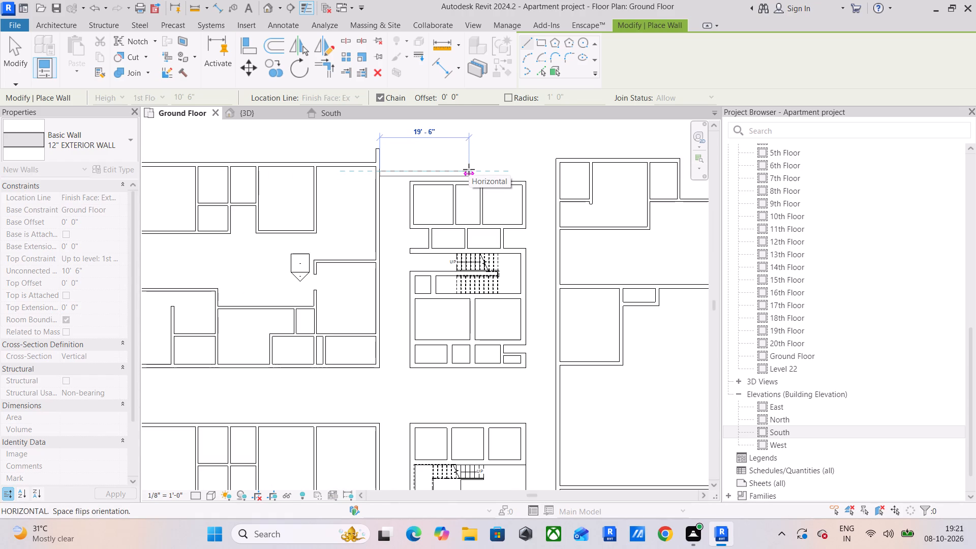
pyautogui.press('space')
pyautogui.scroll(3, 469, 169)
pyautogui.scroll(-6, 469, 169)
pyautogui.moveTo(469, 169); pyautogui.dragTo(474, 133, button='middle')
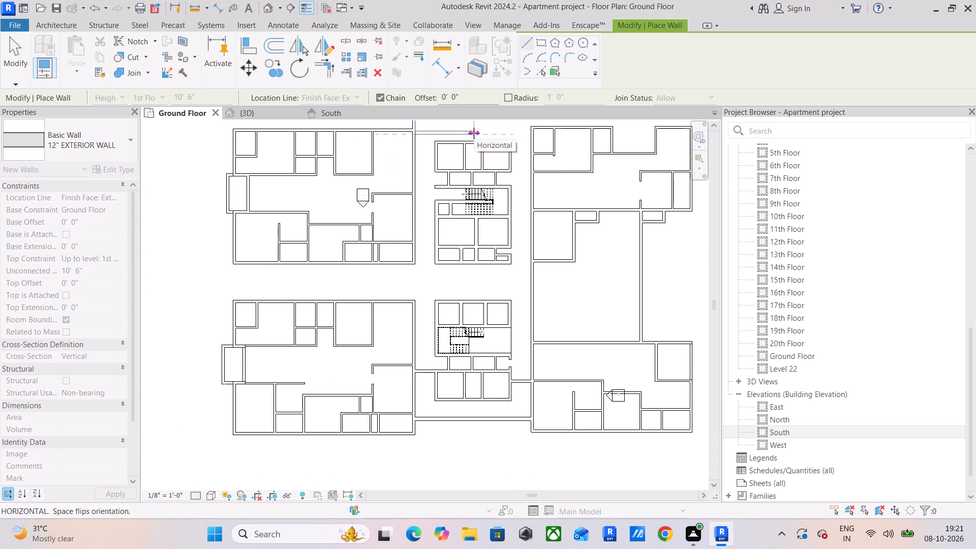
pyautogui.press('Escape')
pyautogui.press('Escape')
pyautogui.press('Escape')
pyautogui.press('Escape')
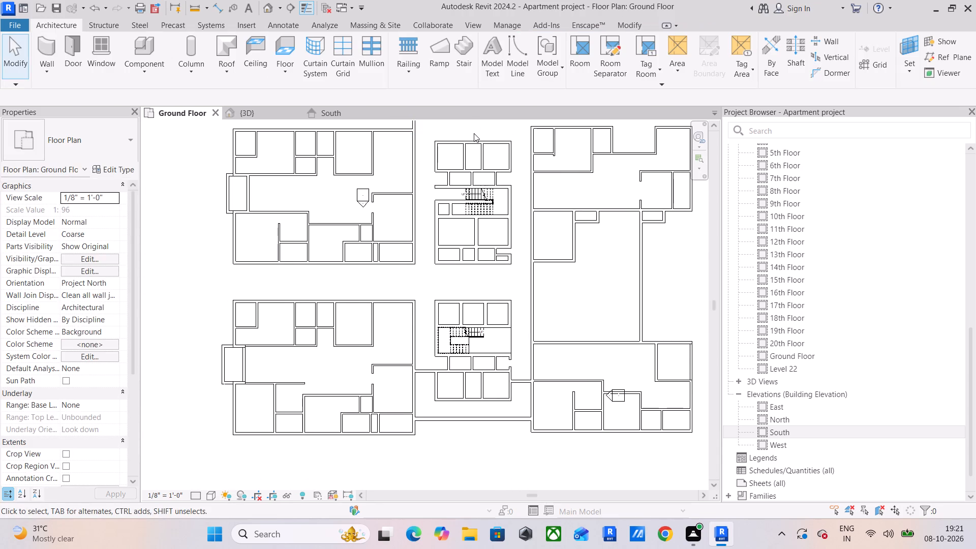
# Draw a straight horizontal 12" EXTERIOR WALL about 38' 6" long north of the upper stair core, joining the west and east apartment blocks.
pyautogui.moveTo(385, 157); pyautogui.dragTo(356, 260, button='middle')
pyautogui.scroll(3, 372, 243)
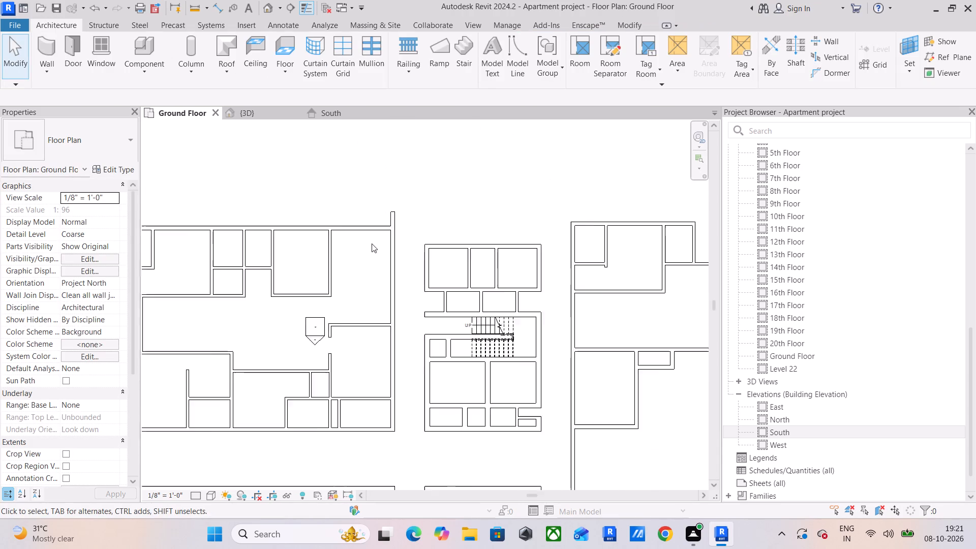
pyautogui.scroll(1, 372, 243)
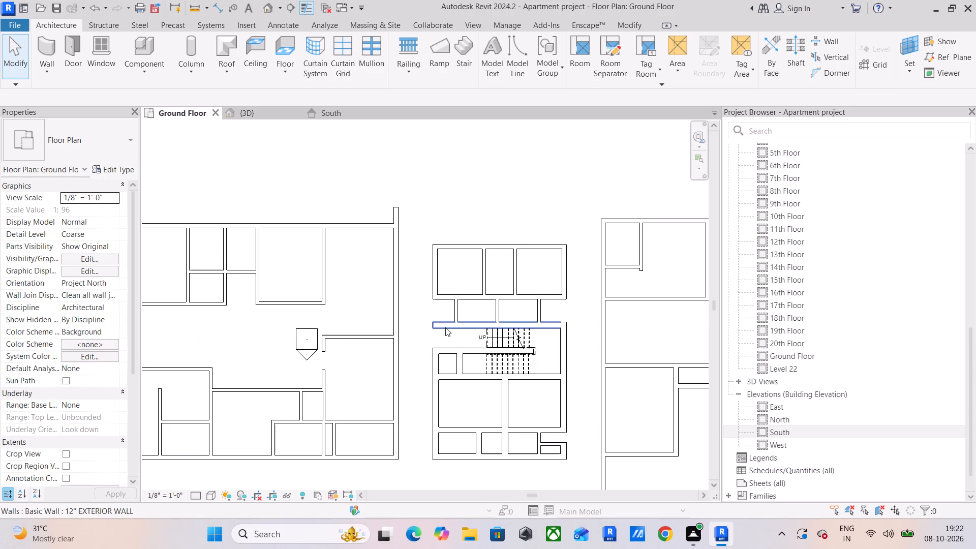
pyautogui.scroll(-1, 445, 327)
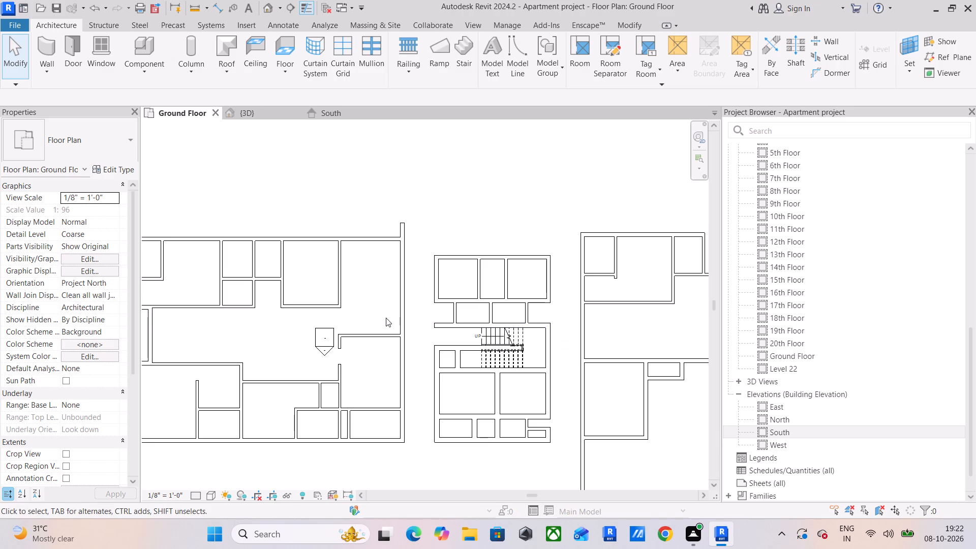
pyautogui.scroll(4, 435, 318)
pyautogui.moveTo(440, 315); pyautogui.dragTo(364, 344, button='middle')
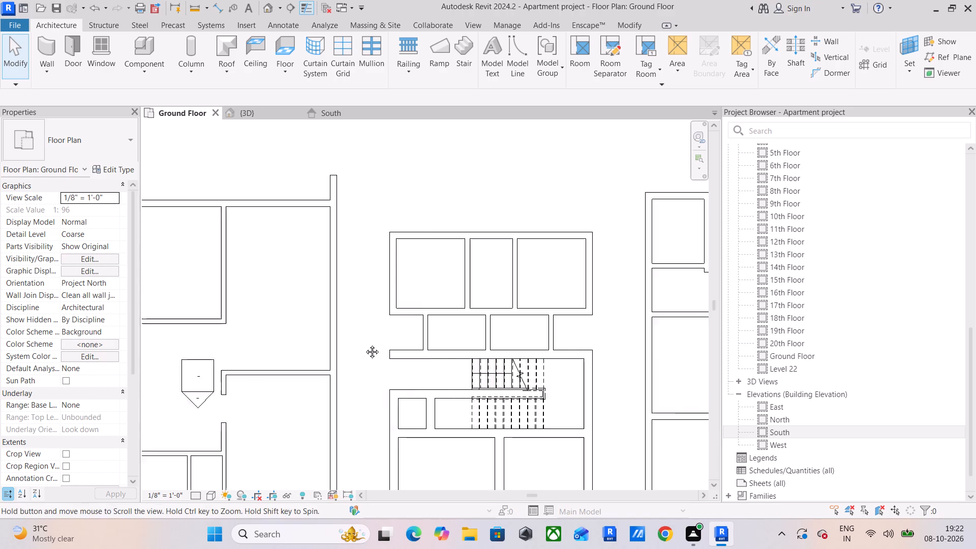
pyautogui.moveTo(364, 344); pyautogui.dragTo(347, 342, button='middle')
pyautogui.moveTo(297, 297); pyautogui.dragTo(282, 339, button='middle')
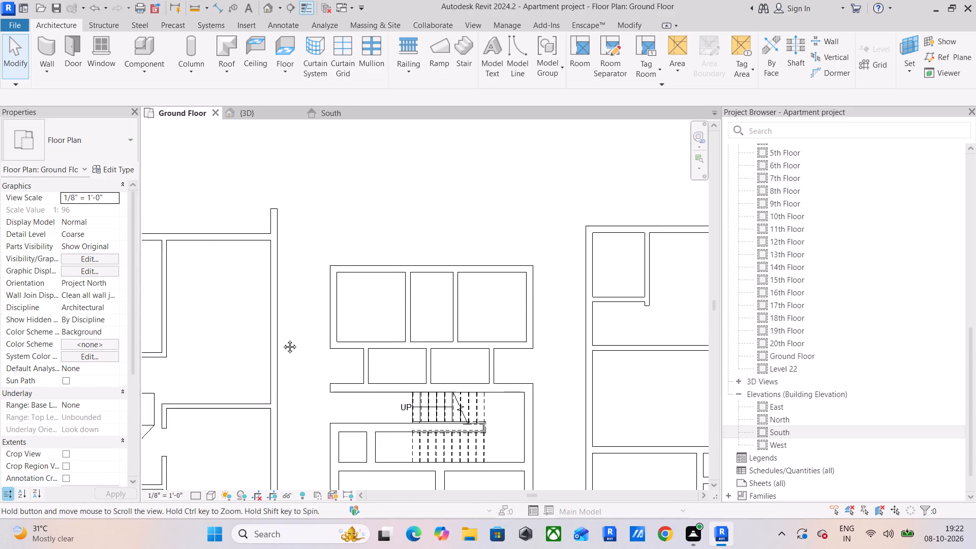
pyautogui.moveTo(282, 339); pyautogui.dragTo(277, 353, button='middle')
pyautogui.scroll(3, 250, 240)
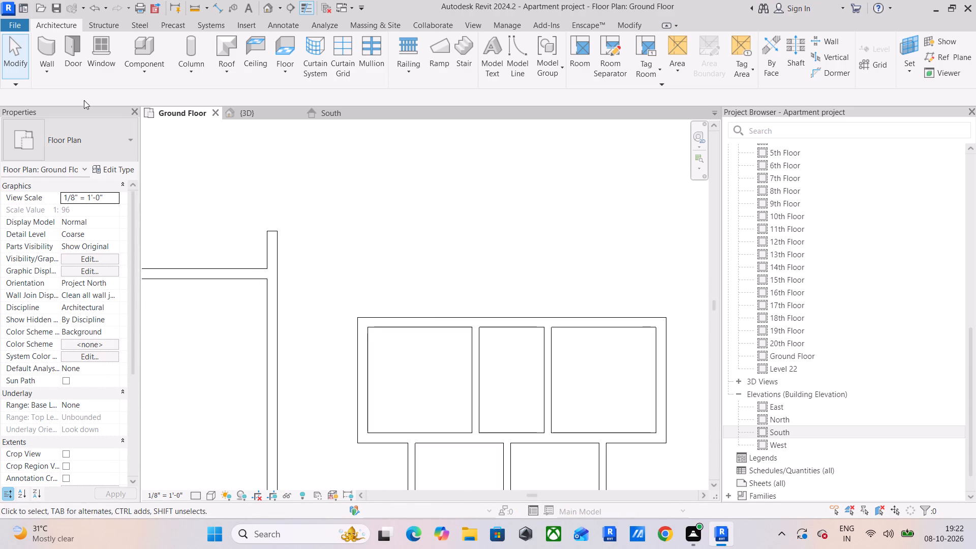
pyautogui.click(43, 44)
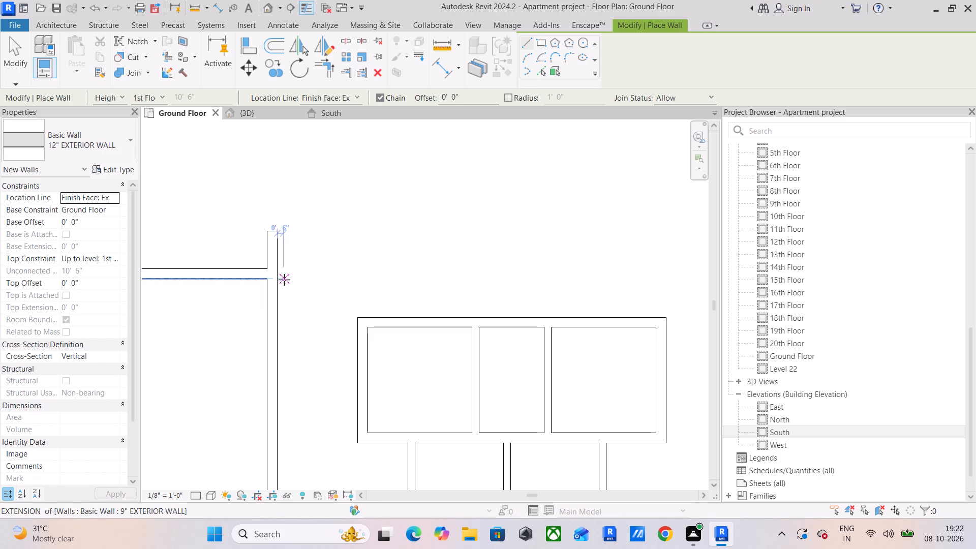
pyautogui.scroll(4, 284, 280)
pyautogui.moveTo(270, 262); pyautogui.dragTo(280, 262)
pyautogui.scroll(-5, 435, 249)
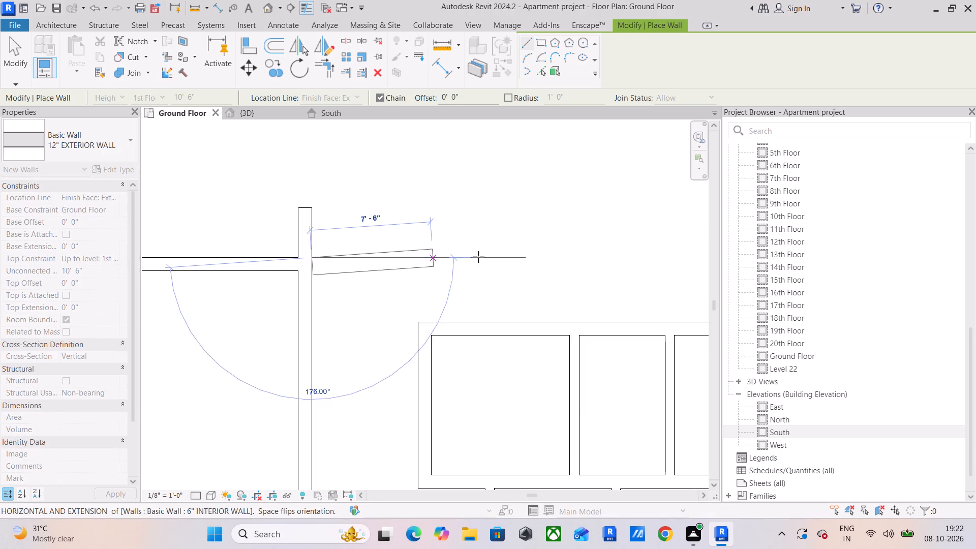
pyautogui.moveTo(480, 259); pyautogui.dragTo(288, 259, button='middle')
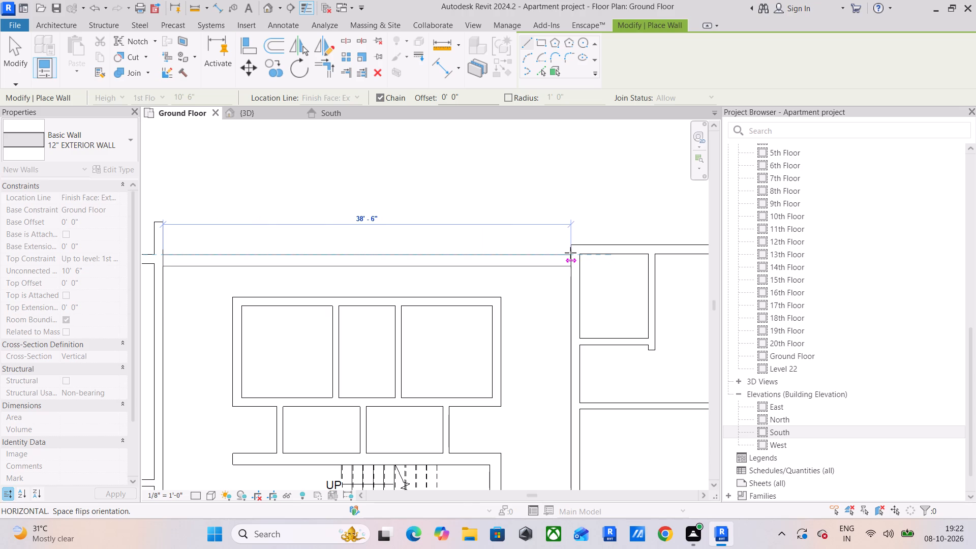
pyautogui.click(570, 253)
pyautogui.press('Escape')
pyautogui.press('Escape')
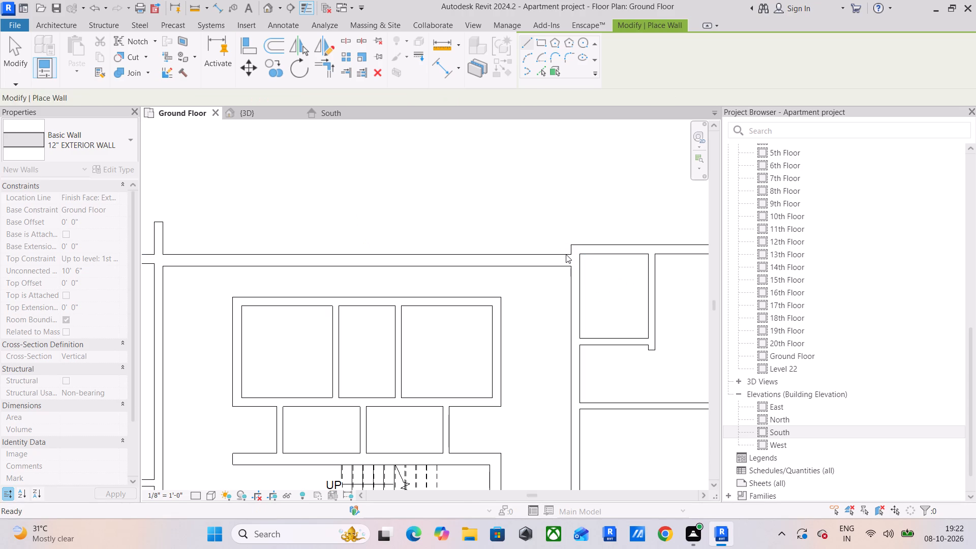
# Extend the north end of the 9" exterior wall at the new wall's east end northward, beyond the east block's top wall.
pyautogui.click(574, 250)
pyautogui.click(578, 280)
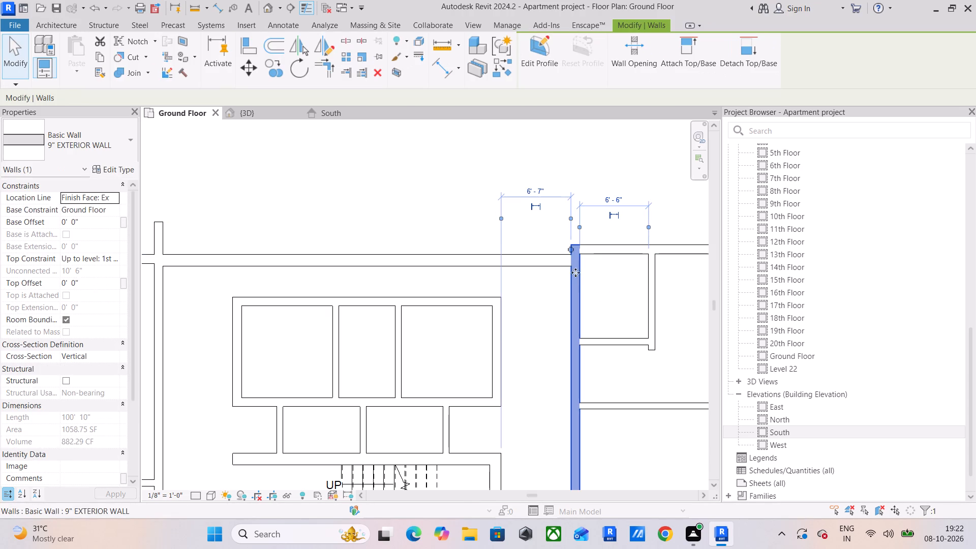
pyautogui.moveTo(568, 249); pyautogui.dragTo(559, 198)
pyautogui.click(471, 217)
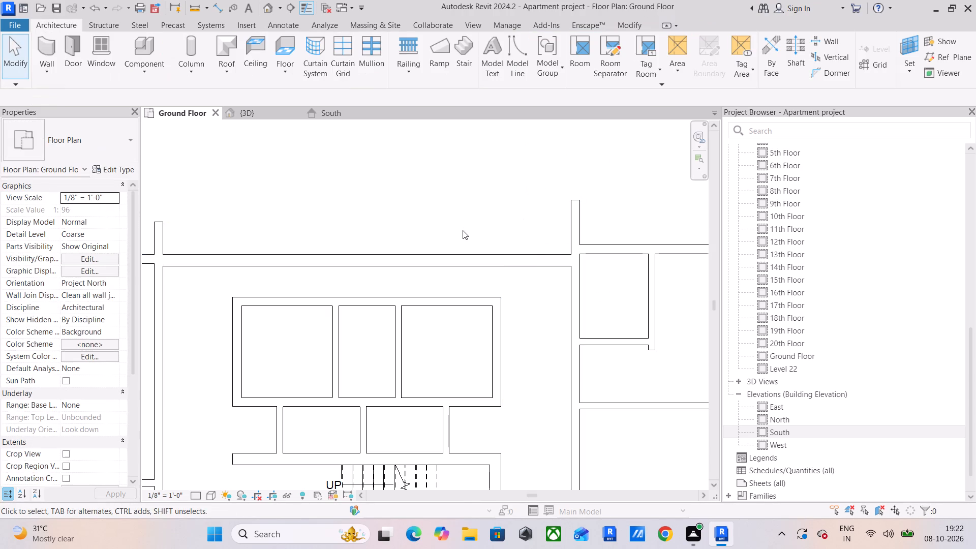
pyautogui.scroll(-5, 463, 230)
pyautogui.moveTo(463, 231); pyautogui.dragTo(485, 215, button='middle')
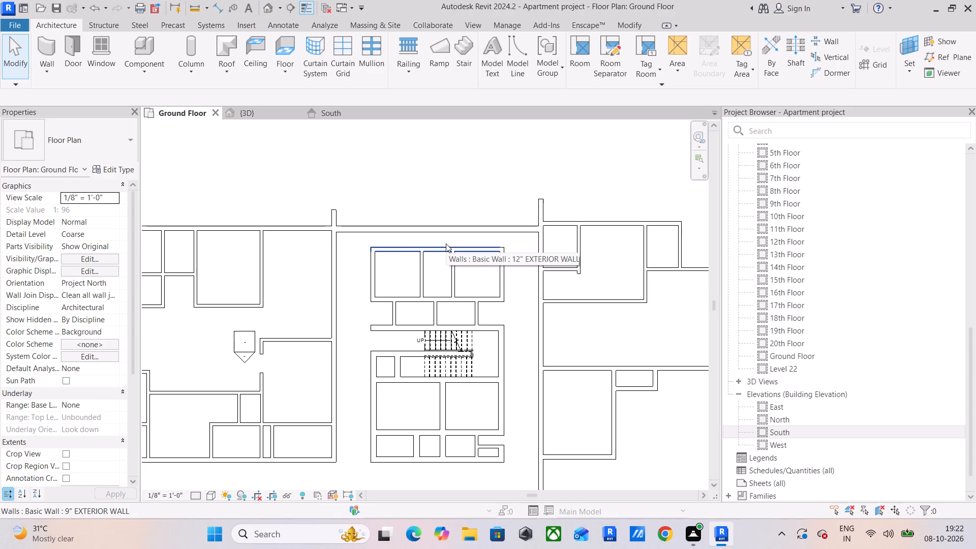
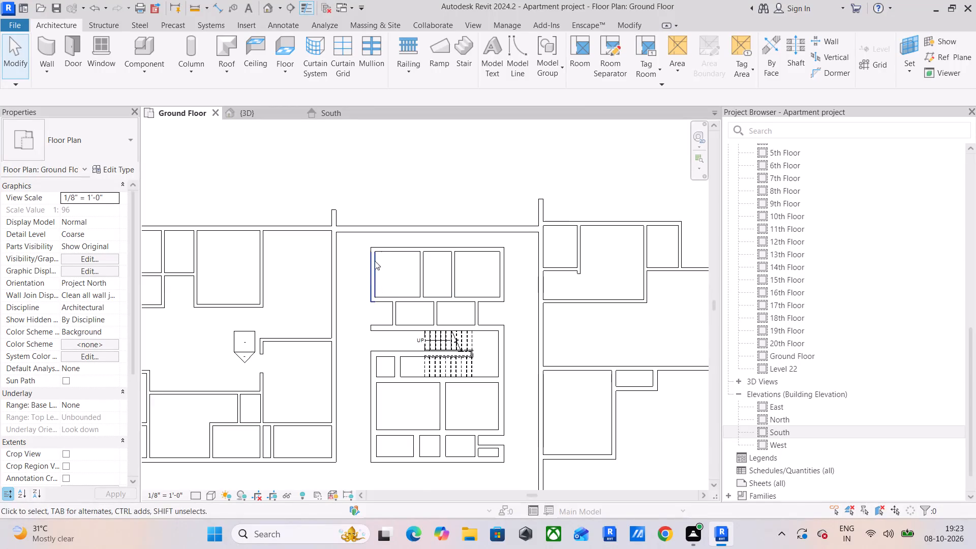
# Flip the new 12" EXTERIOR WALL north of the upper stair core so its thickness lies on the northern side.
pyautogui.scroll(7, 399, 229)
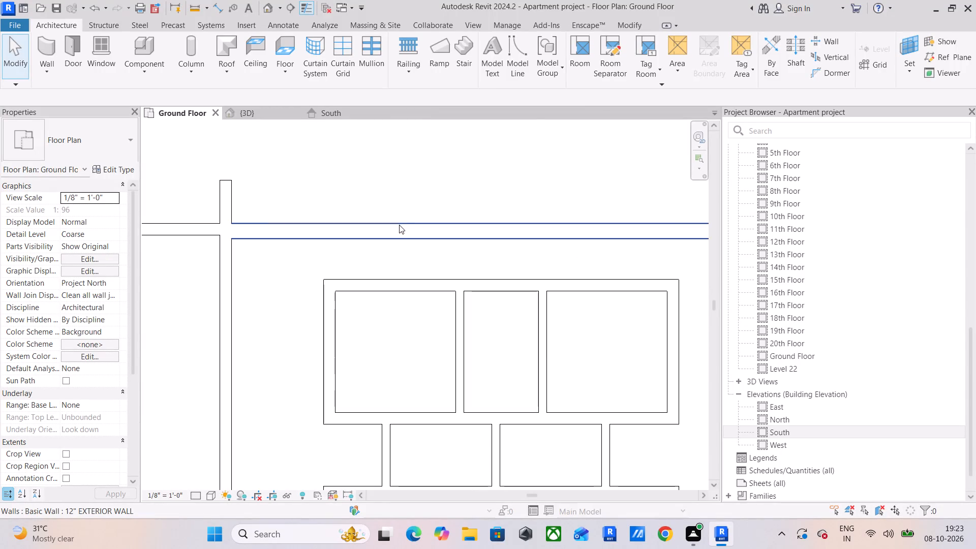
pyautogui.click(399, 228)
pyautogui.scroll(-4, 383, 240)
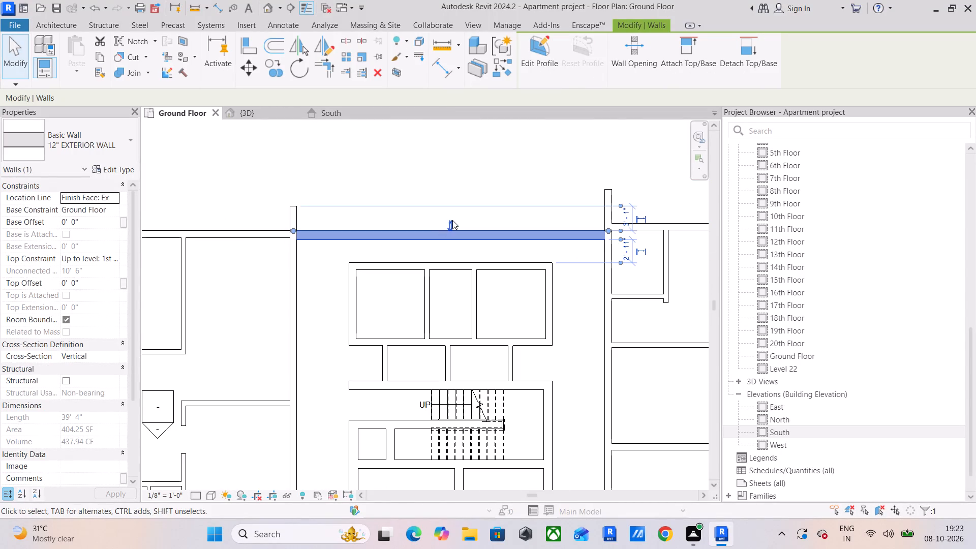
pyautogui.click(452, 220)
pyautogui.click(437, 252)
# Create a rectangular 18" floor on Ground Floor between the west and east blocks, from below the upper core's top rooms to the lower core's bottom rooms.
pyautogui.scroll(-2, 351, 252)
pyautogui.moveTo(351, 252); pyautogui.dragTo(358, 237, button='middle')
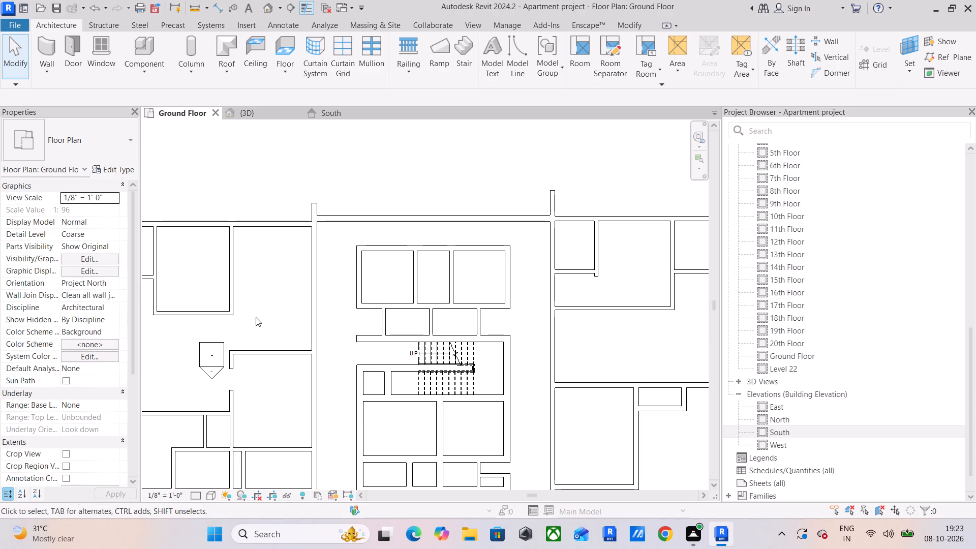
pyautogui.scroll(-4, 267, 273)
pyautogui.moveTo(270, 272); pyautogui.dragTo(256, 191, button='middle')
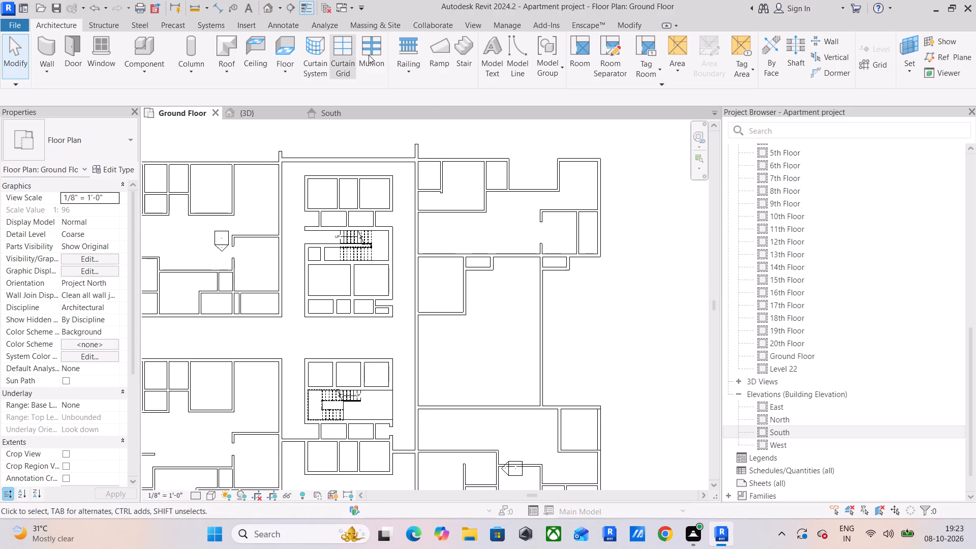
pyautogui.click(286, 50)
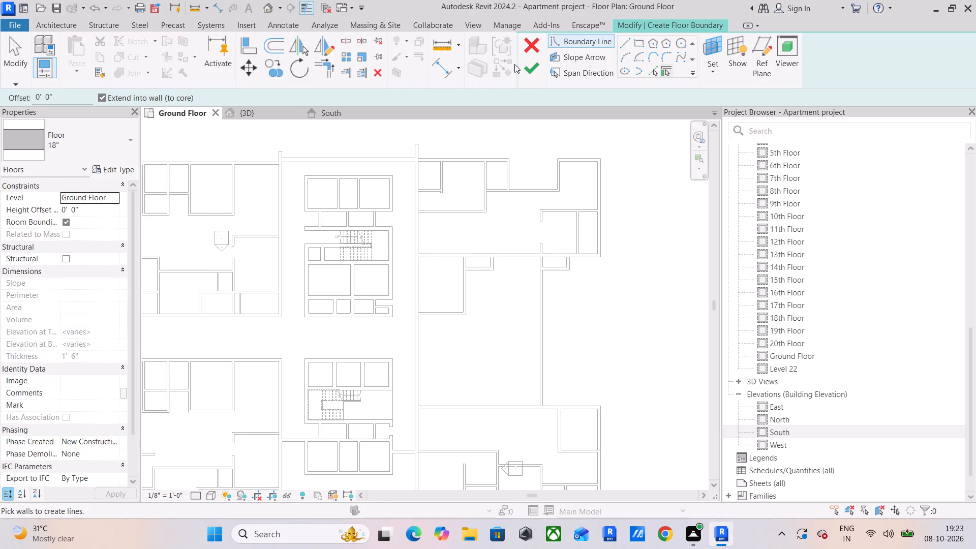
pyautogui.click(640, 45)
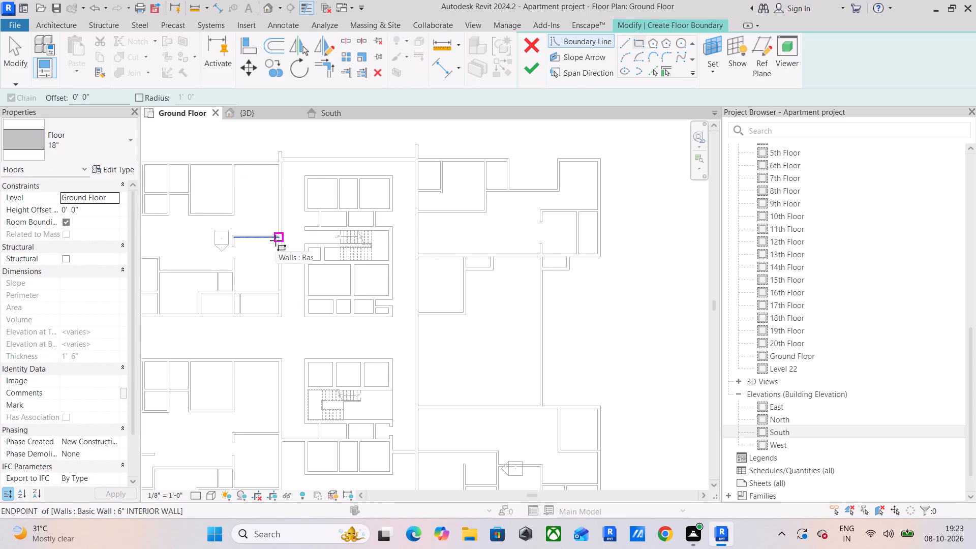
pyautogui.scroll(4, 296, 218)
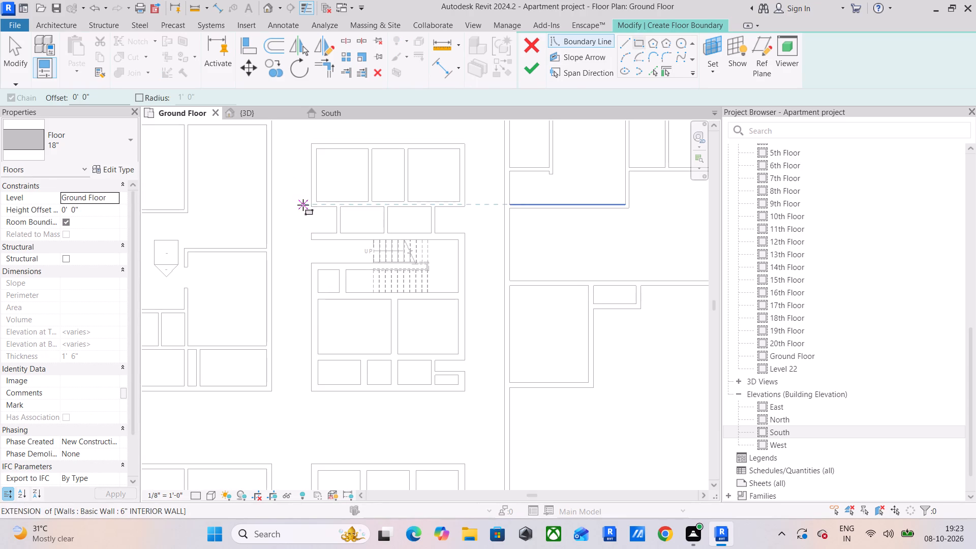
pyautogui.click(276, 206)
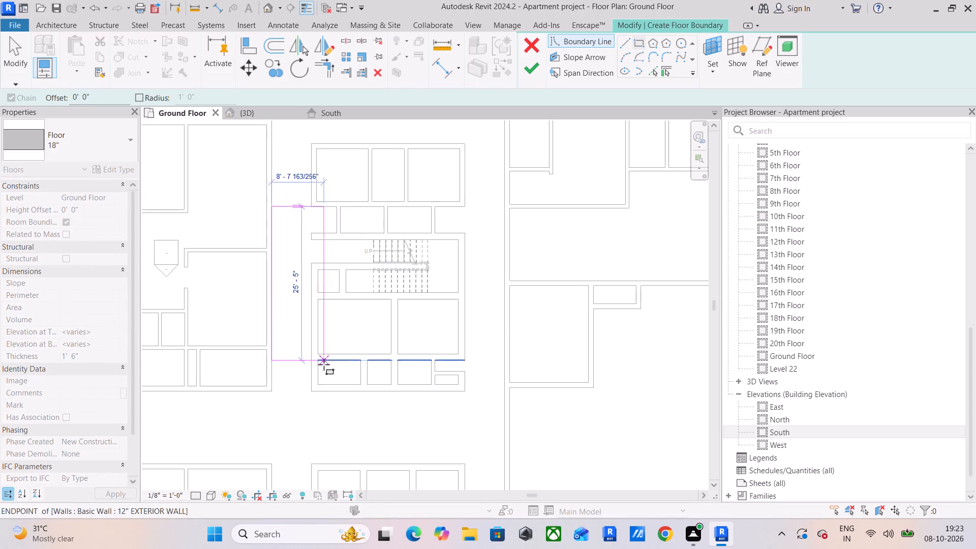
pyautogui.scroll(-5, 324, 364)
pyautogui.moveTo(327, 363); pyautogui.dragTo(307, 270, button='middle')
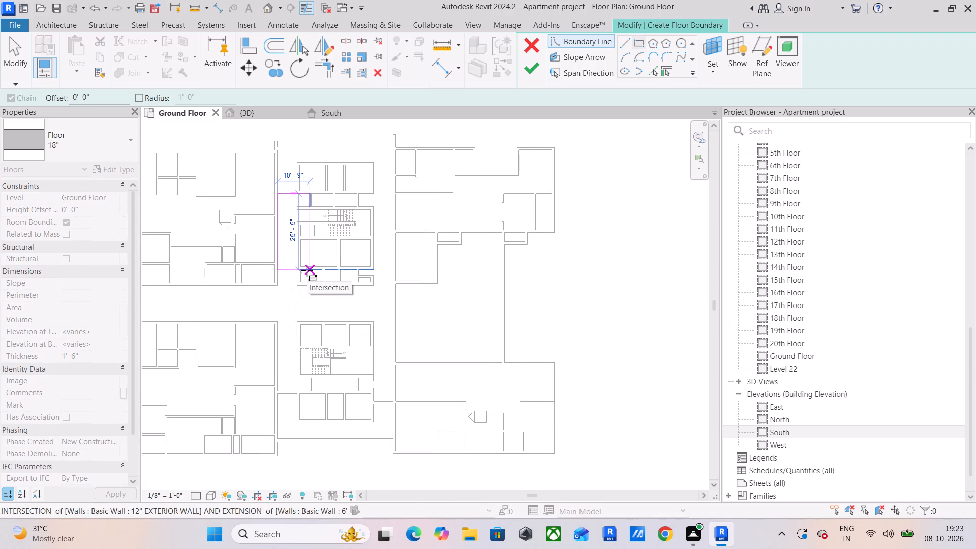
pyautogui.scroll(-5, 307, 270)
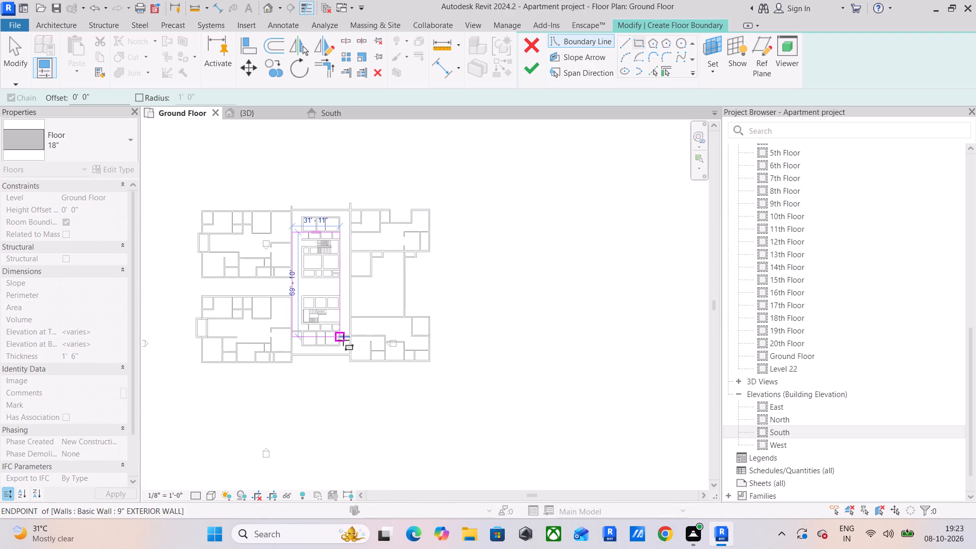
pyautogui.scroll(10, 343, 340)
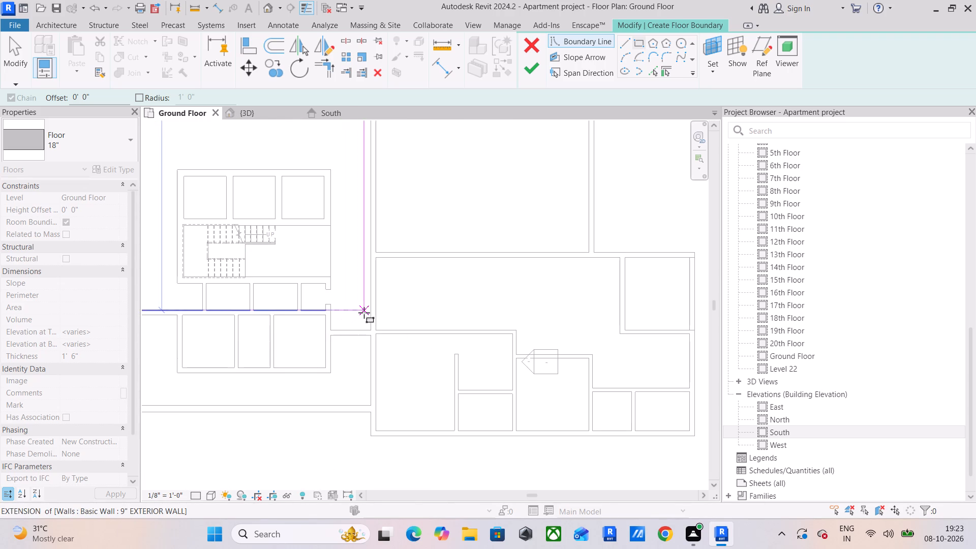
pyautogui.click(370, 311)
pyautogui.scroll(-3, 293, 322)
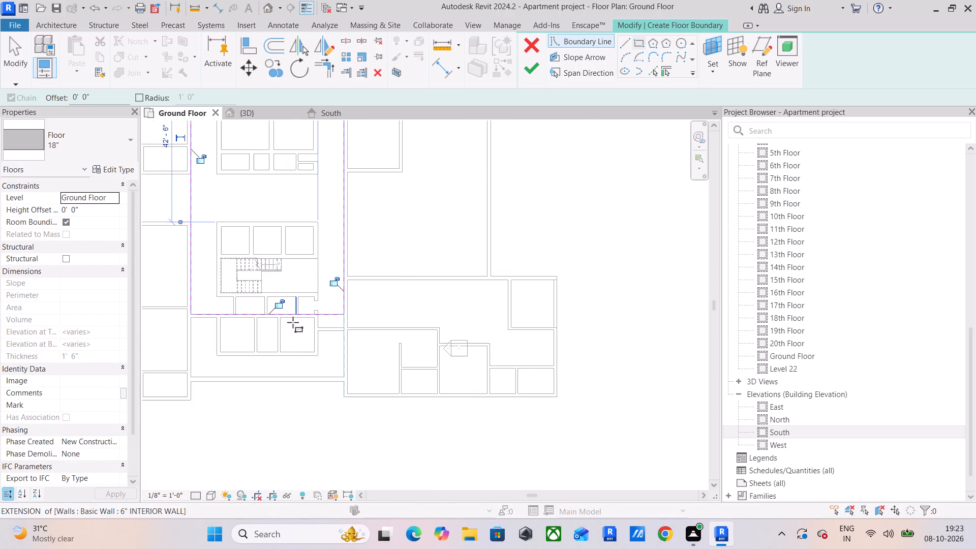
pyautogui.moveTo(293, 322); pyautogui.dragTo(375, 323, button='middle')
pyautogui.scroll(4, 276, 291)
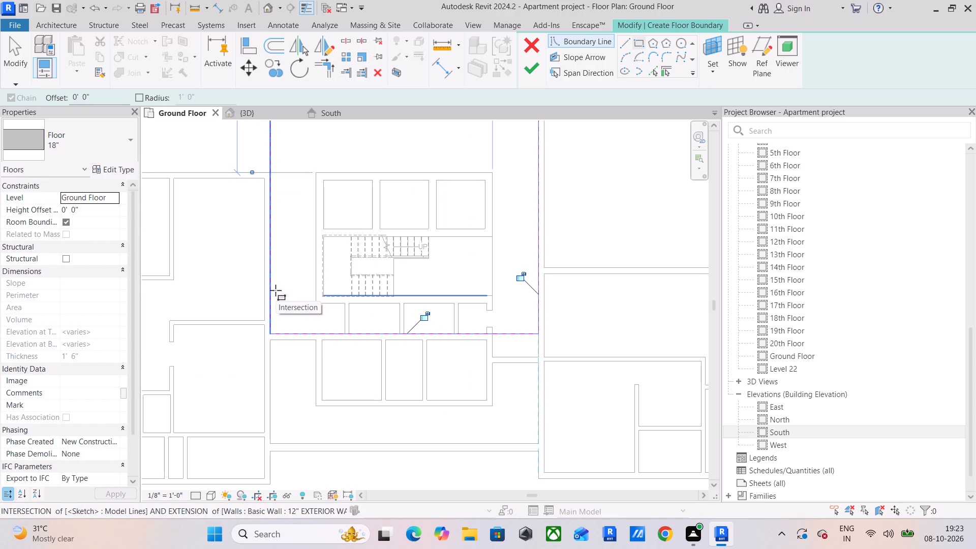
pyautogui.click(529, 65)
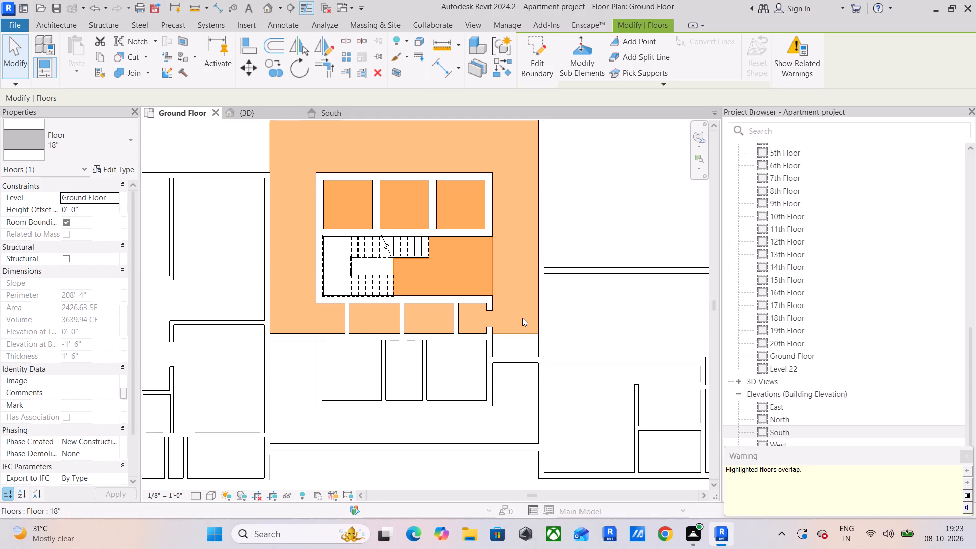
# Temporarily hide the new 18" floor in the 3D view, seen from the front.
pyautogui.scroll(-4, 509, 244)
pyautogui.click(254, 112)
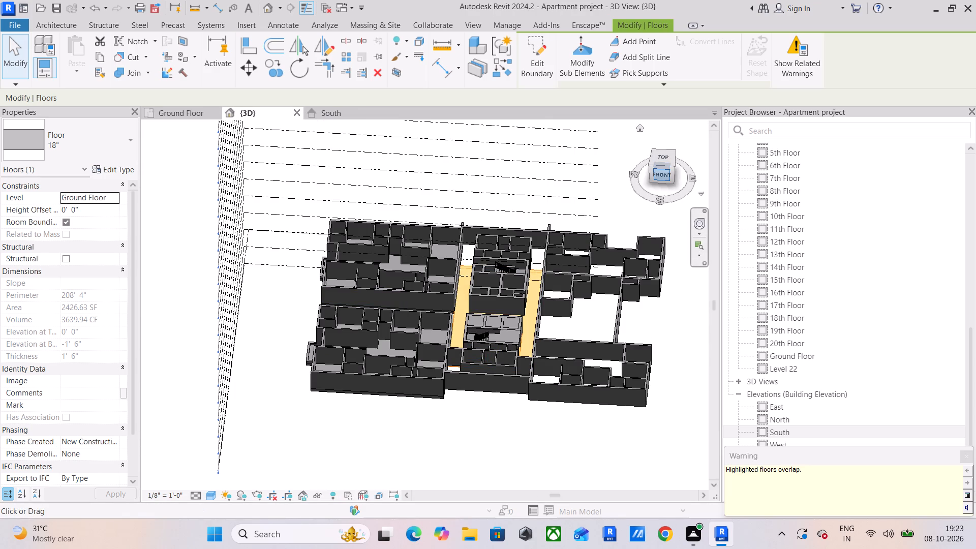
pyautogui.moveTo(666, 173); pyautogui.dragTo(671, 484)
pyautogui.scroll(6, 462, 369)
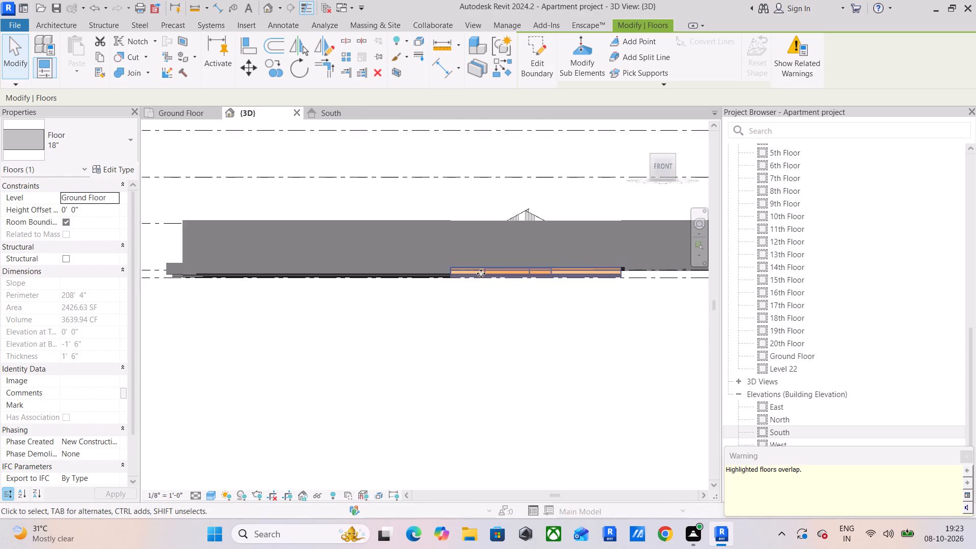
pyautogui.scroll(3, 481, 273)
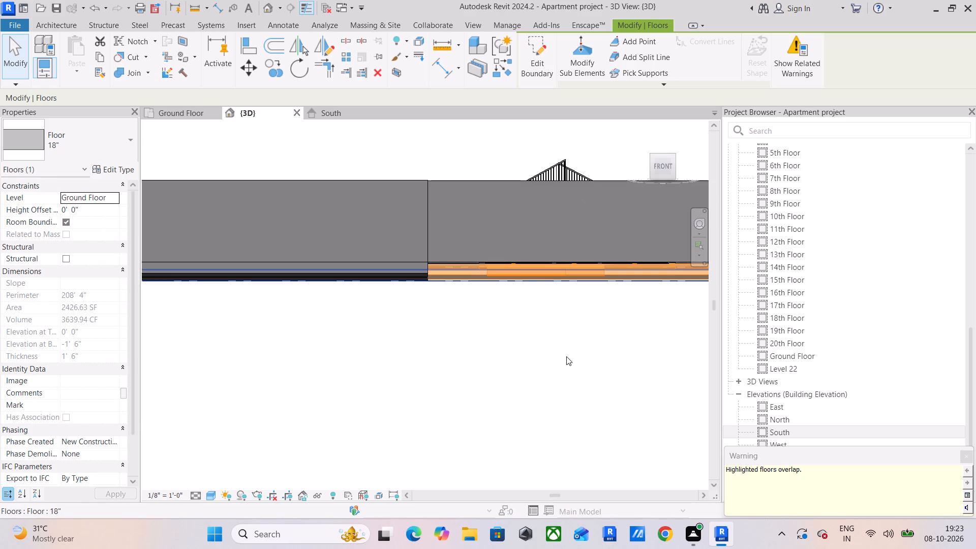
pyautogui.click(533, 342)
pyautogui.doubleClick(560, 272)
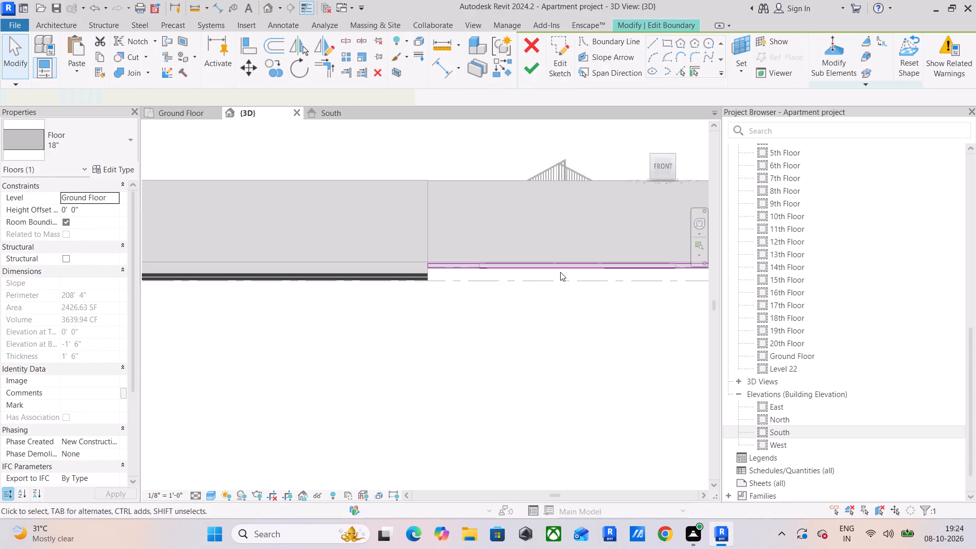
pyautogui.write('hh')
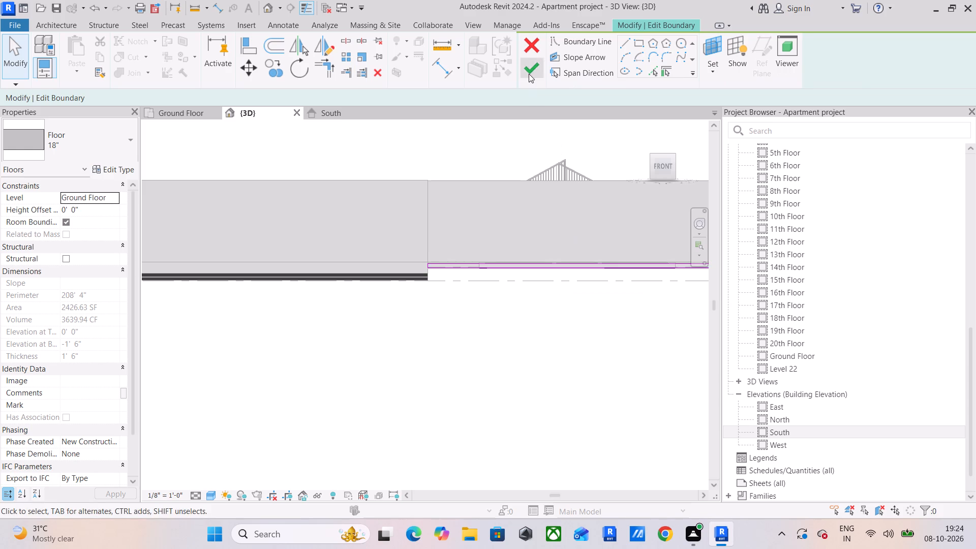
pyautogui.click(529, 74)
pyautogui.write('hh')
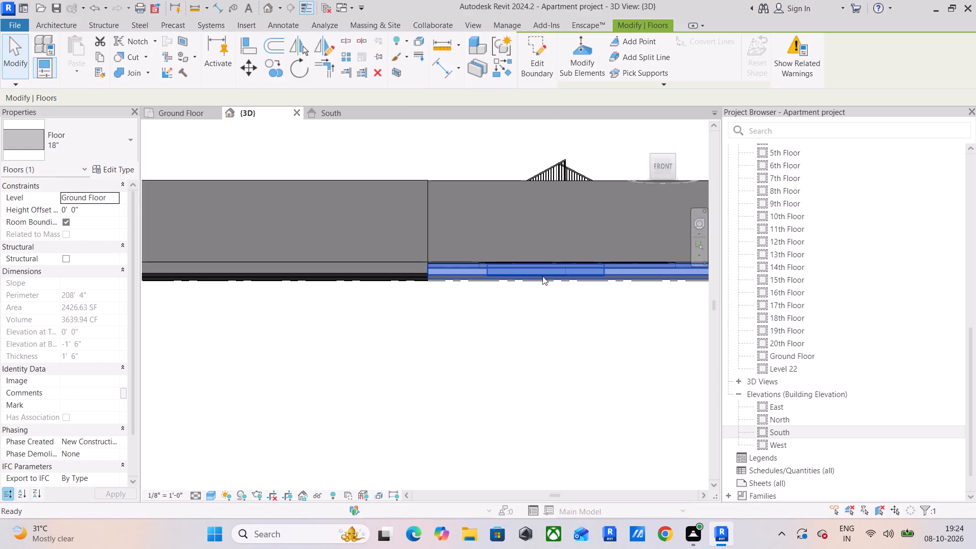
# Delete the Generic - 12" floor on the Ground Floor level at the lower stair core.
pyautogui.scroll(4, 524, 258)
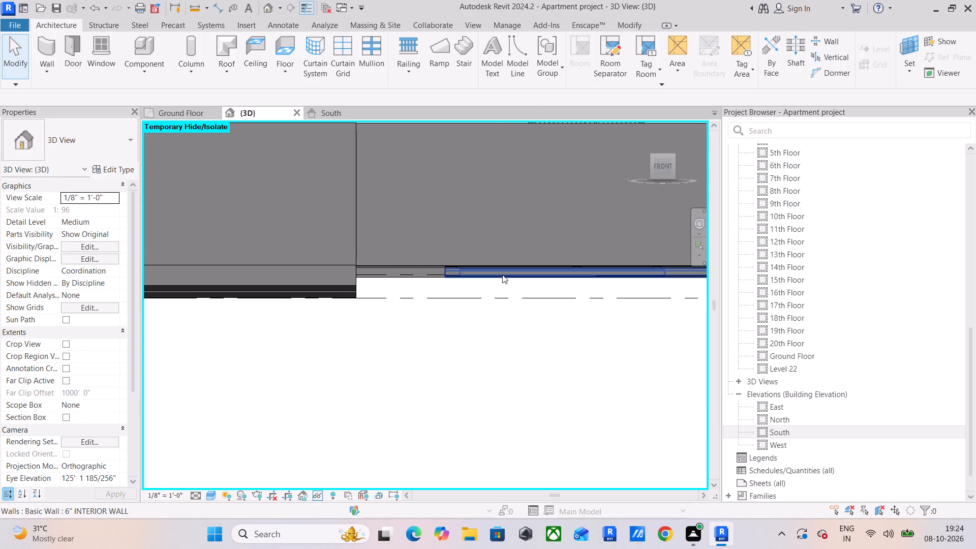
pyautogui.click(502, 274)
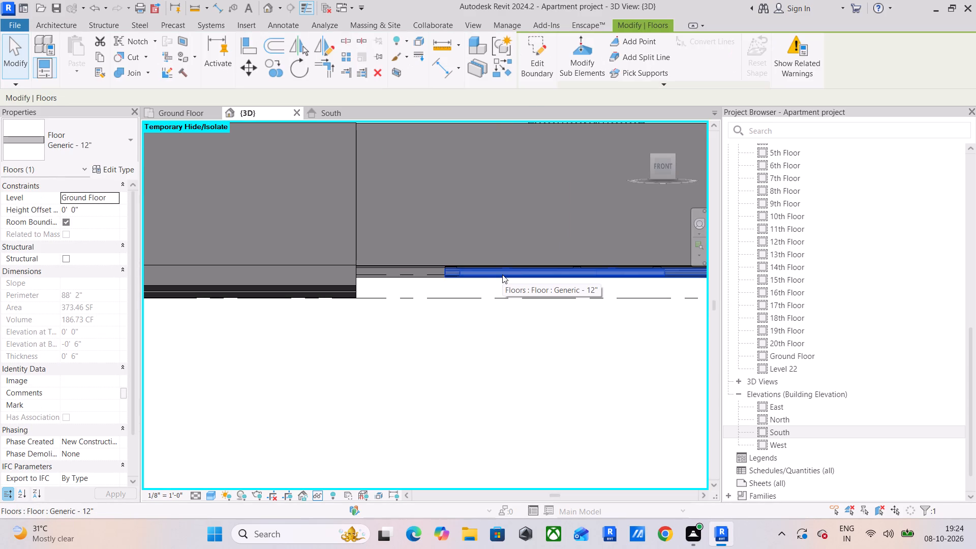
pyautogui.press('Delete')
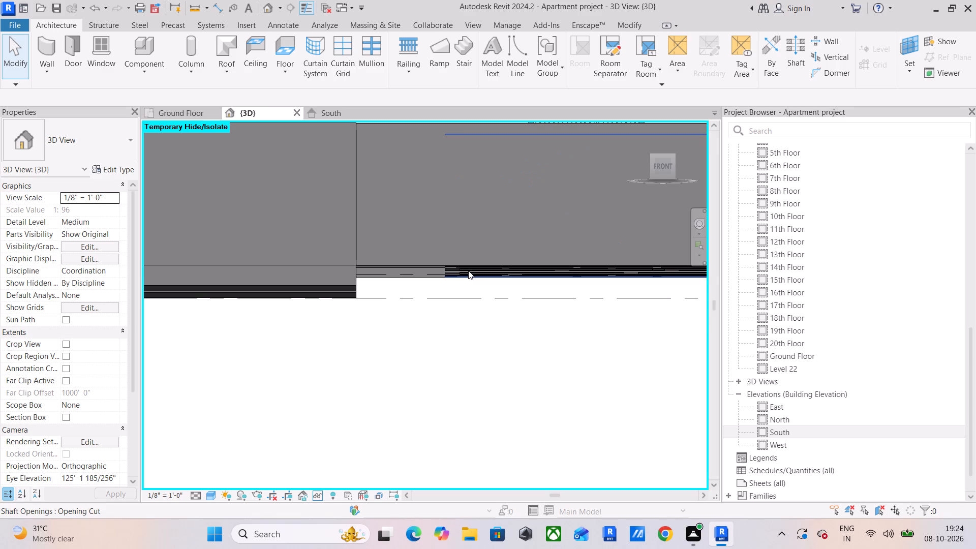
# Delete the Generic - 12" floor on the 1st Floor level above the lower stair core.
pyautogui.scroll(-5, 412, 274)
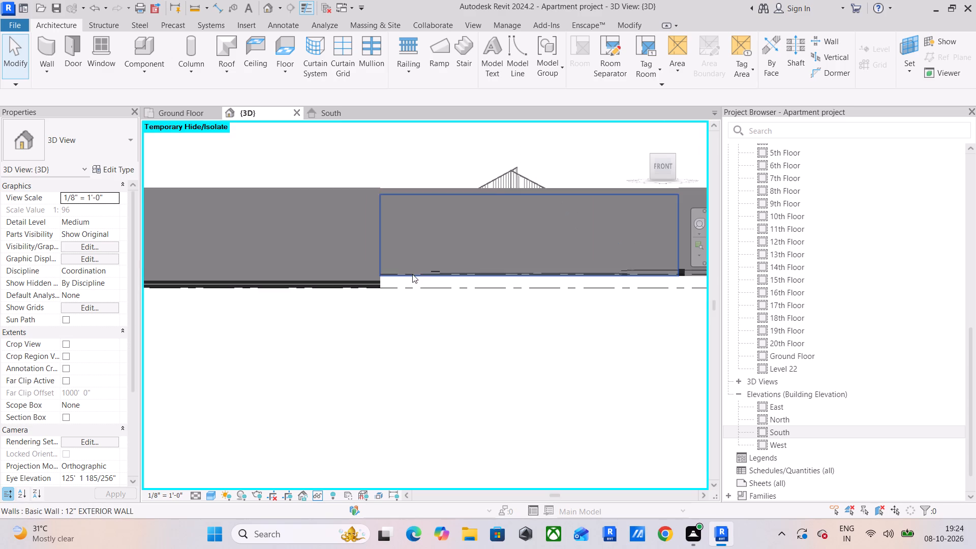
pyautogui.moveTo(658, 170); pyautogui.dragTo(648, 206)
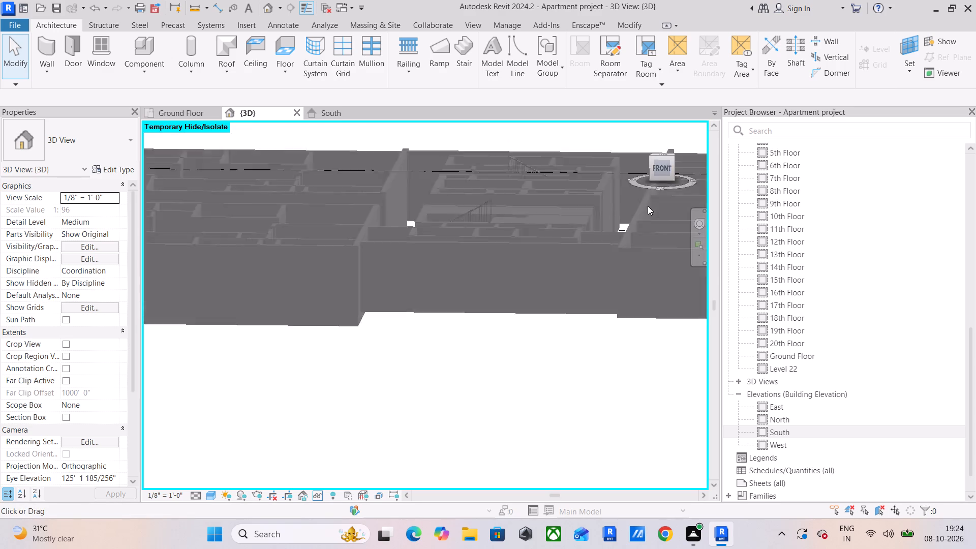
pyautogui.moveTo(648, 206); pyautogui.dragTo(619, 228)
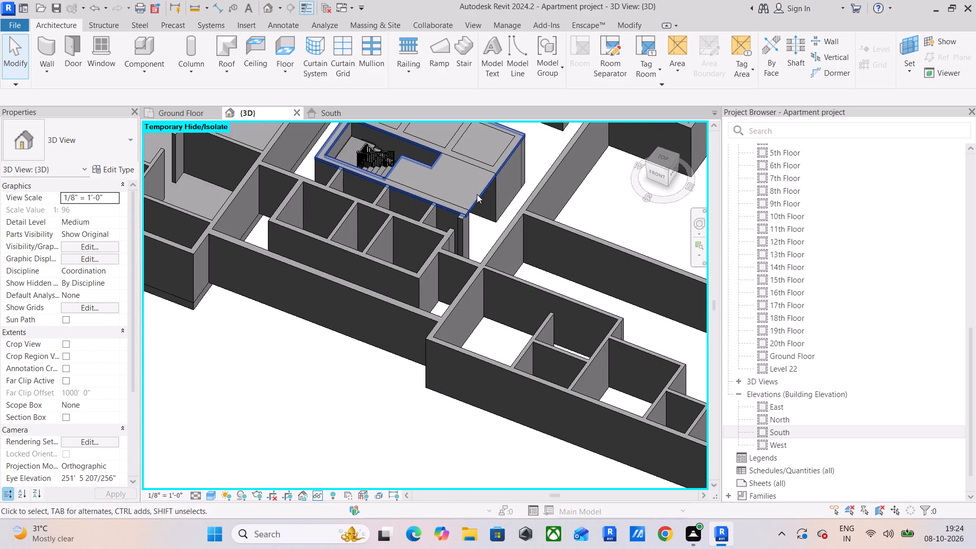
pyautogui.click(475, 196)
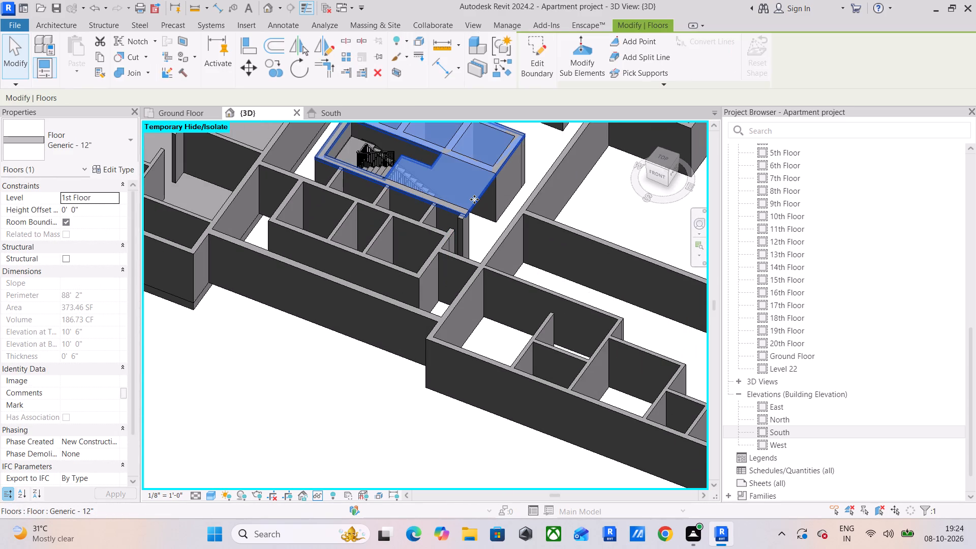
pyautogui.press('Delete')
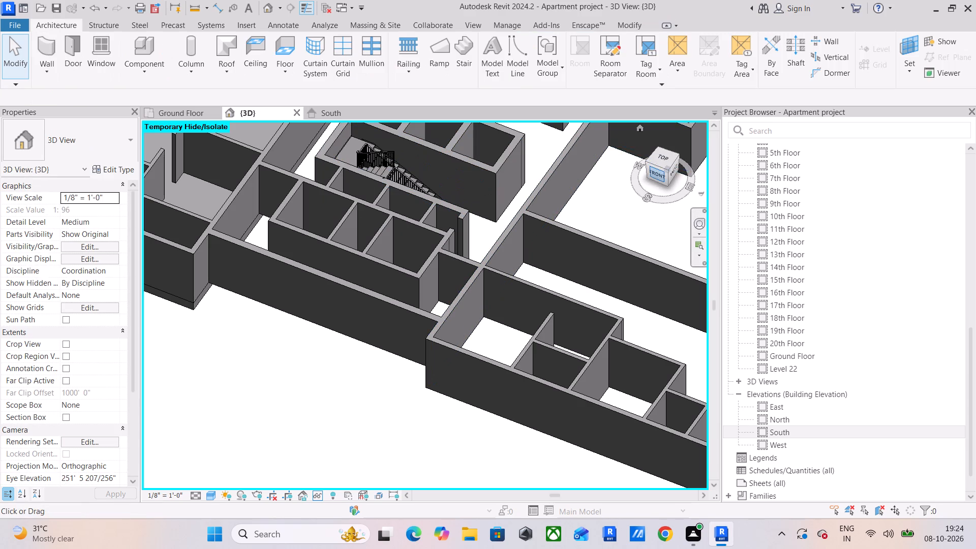
# Reset the temporary hiding in the 3D view to bring back the 18" floor.
pyautogui.moveTo(656, 174); pyautogui.dragTo(678, 157)
pyautogui.write('hr')
pyautogui.scroll(-5, 484, 377)
pyautogui.moveTo(484, 377); pyautogui.dragTo(495, 415, button='middle')
pyautogui.scroll(-4, 500, 414)
pyautogui.moveTo(522, 403); pyautogui.dragTo(441, 351, button='middle')
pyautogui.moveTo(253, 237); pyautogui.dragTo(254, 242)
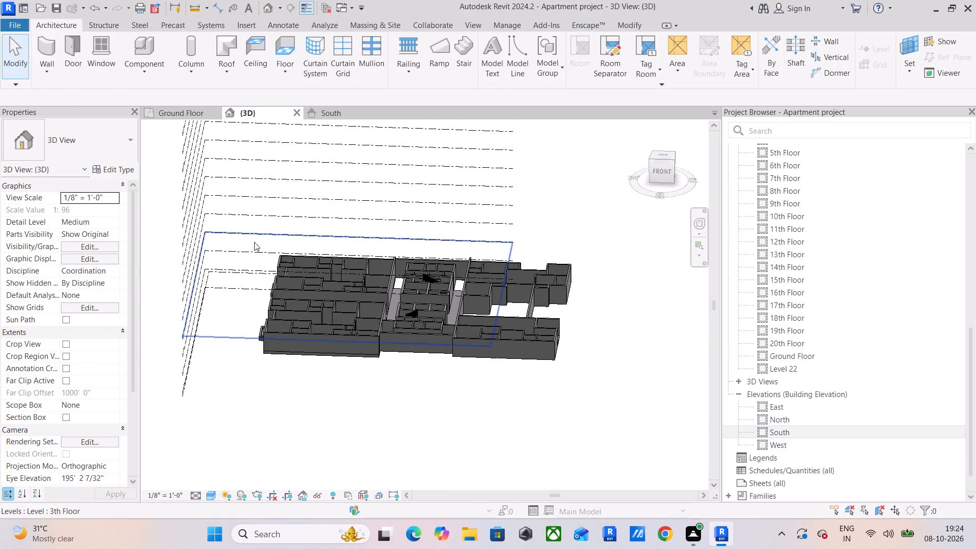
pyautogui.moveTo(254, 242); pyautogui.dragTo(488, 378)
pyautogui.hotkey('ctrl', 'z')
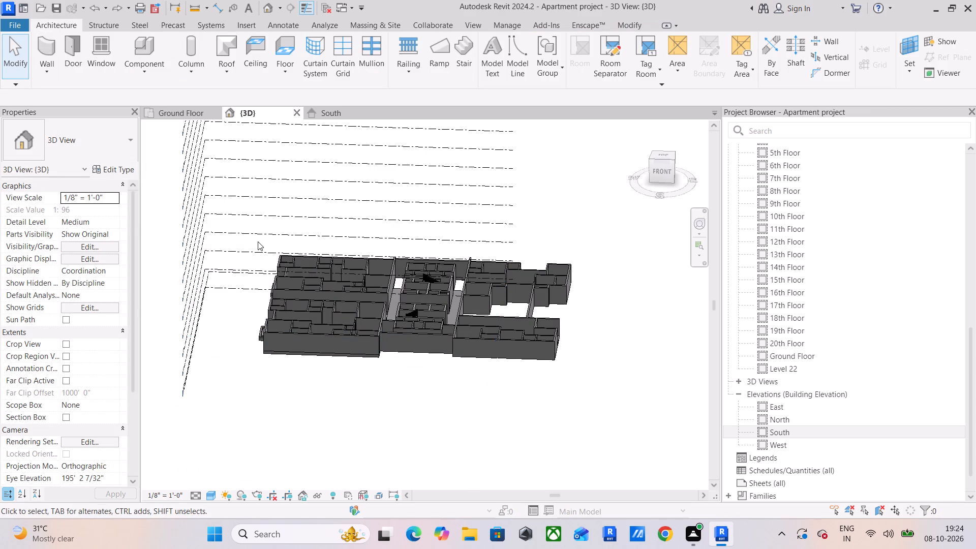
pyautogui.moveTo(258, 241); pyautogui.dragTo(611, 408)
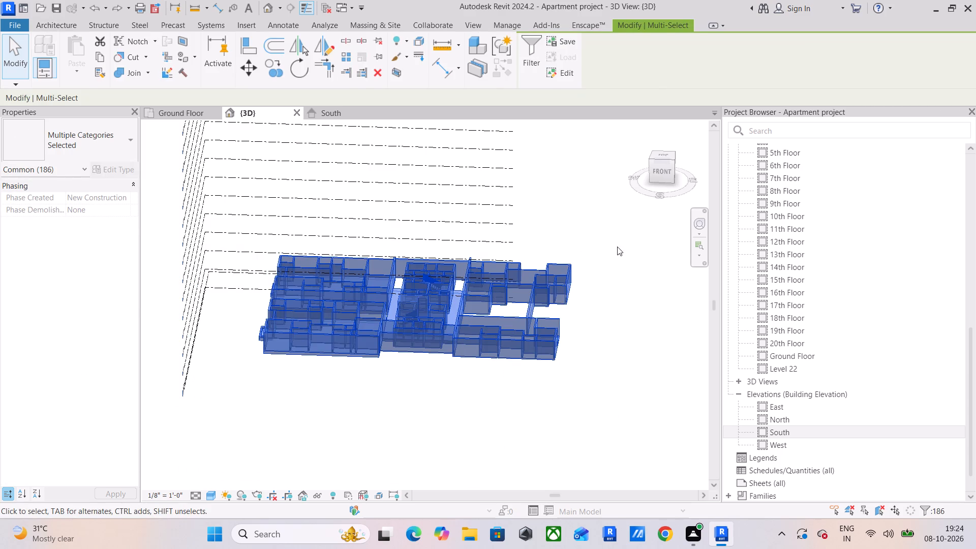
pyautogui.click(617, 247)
# Create a rectangular 18" floor, 38'-6" by 16'-0", on the Ground Floor between the apartments, south of the lower stair core.
pyautogui.scroll(4, 385, 337)
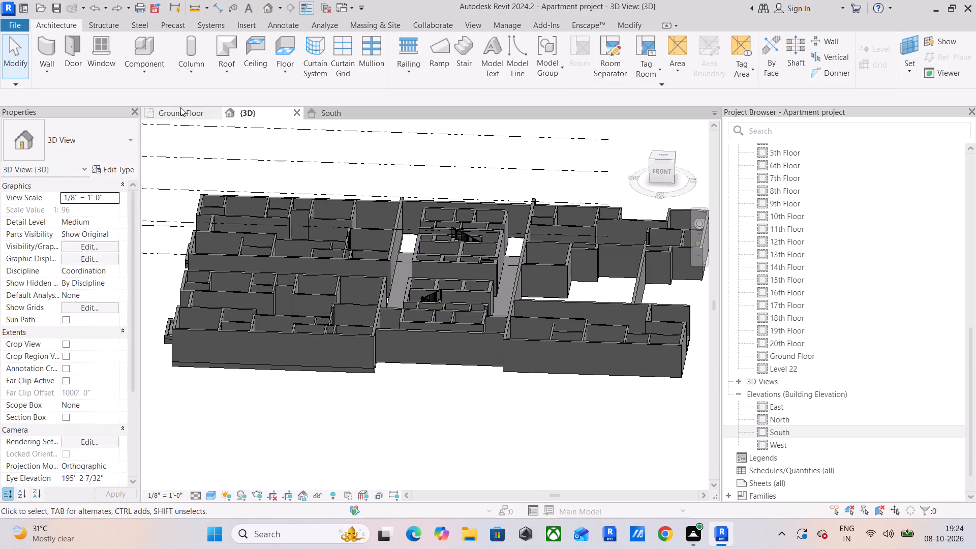
pyautogui.click(180, 107)
pyautogui.scroll(-4, 296, 254)
pyautogui.moveTo(324, 259); pyautogui.dragTo(210, 260, button='middle')
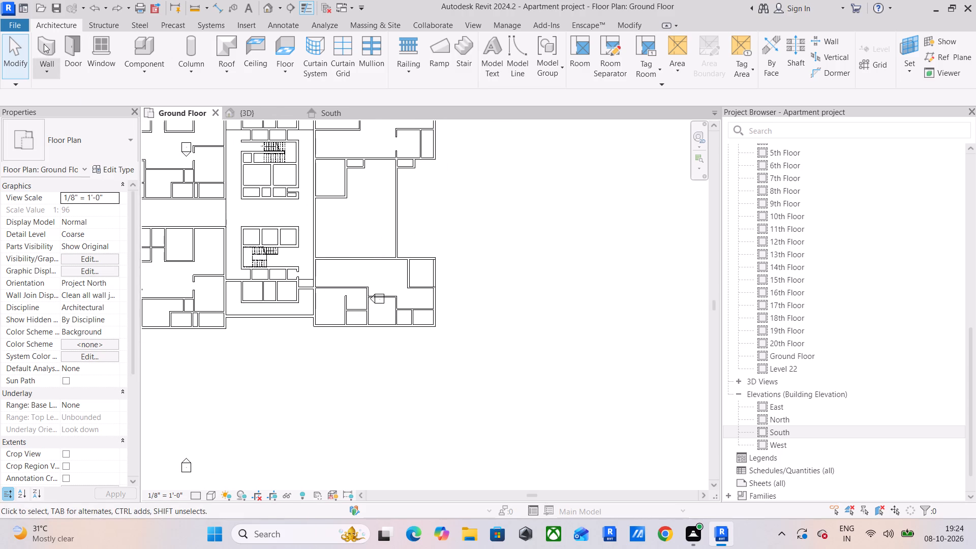
pyautogui.click(282, 56)
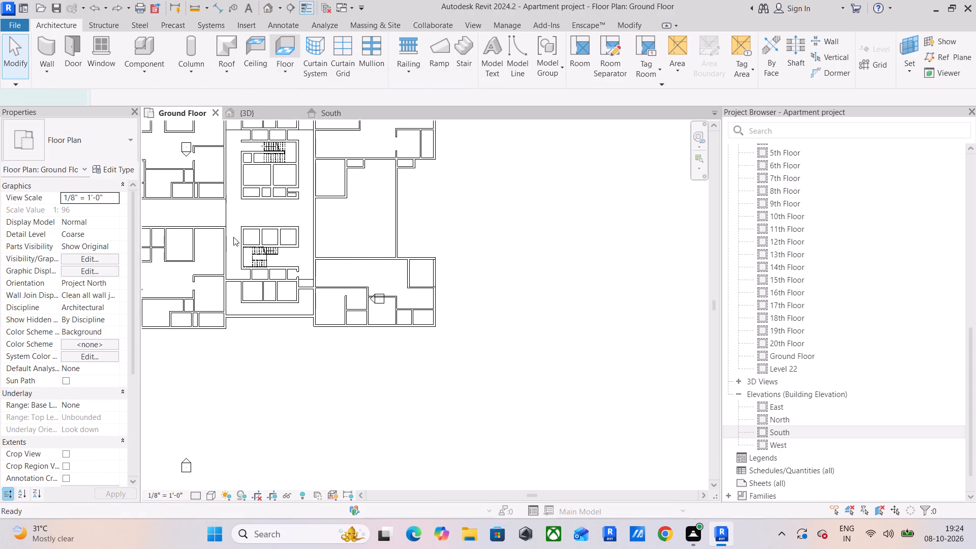
pyautogui.scroll(5, 224, 308)
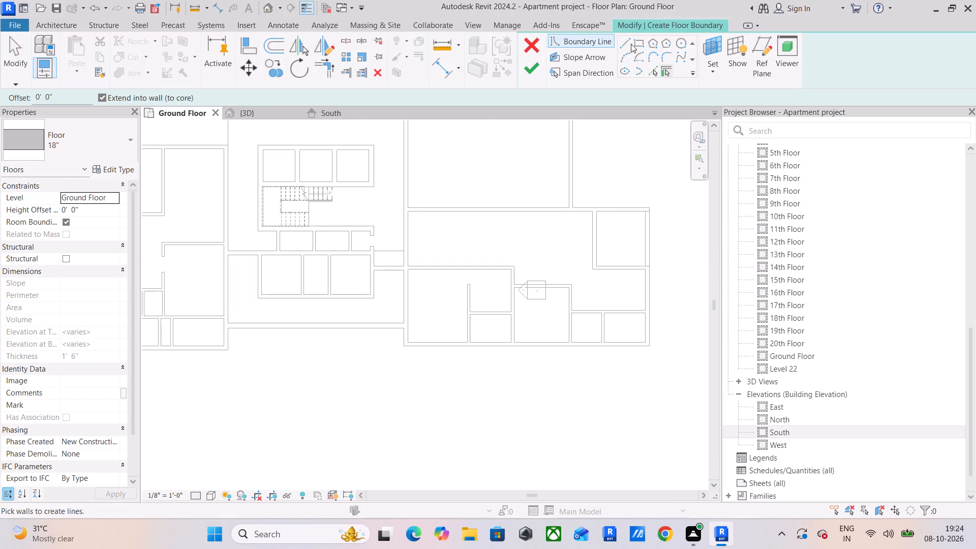
pyautogui.click(638, 41)
pyautogui.scroll(4, 239, 329)
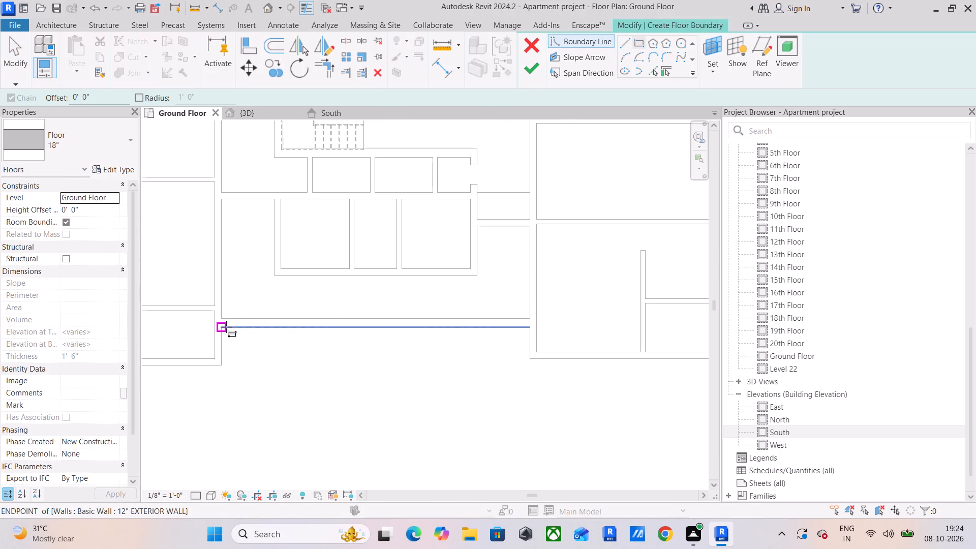
pyautogui.click(224, 327)
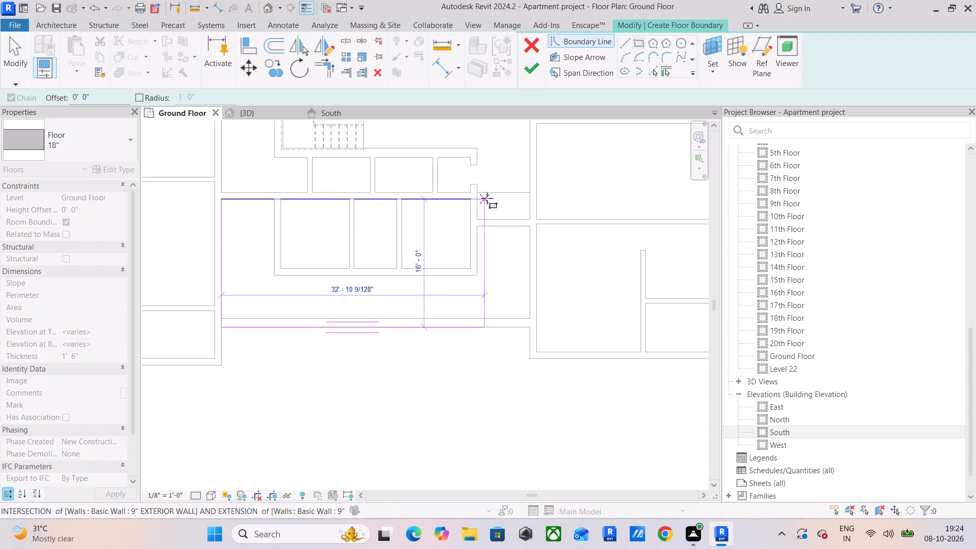
pyautogui.click(531, 201)
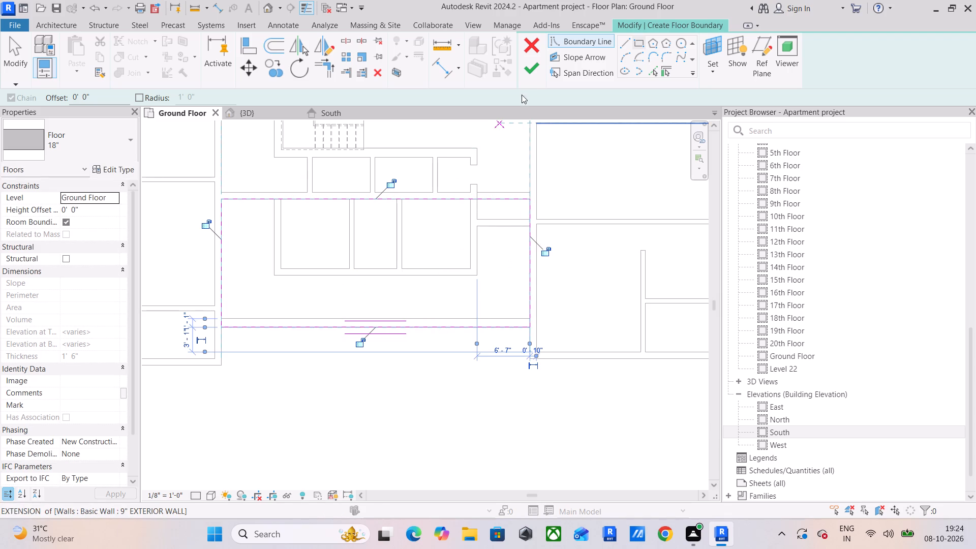
pyautogui.click(527, 76)
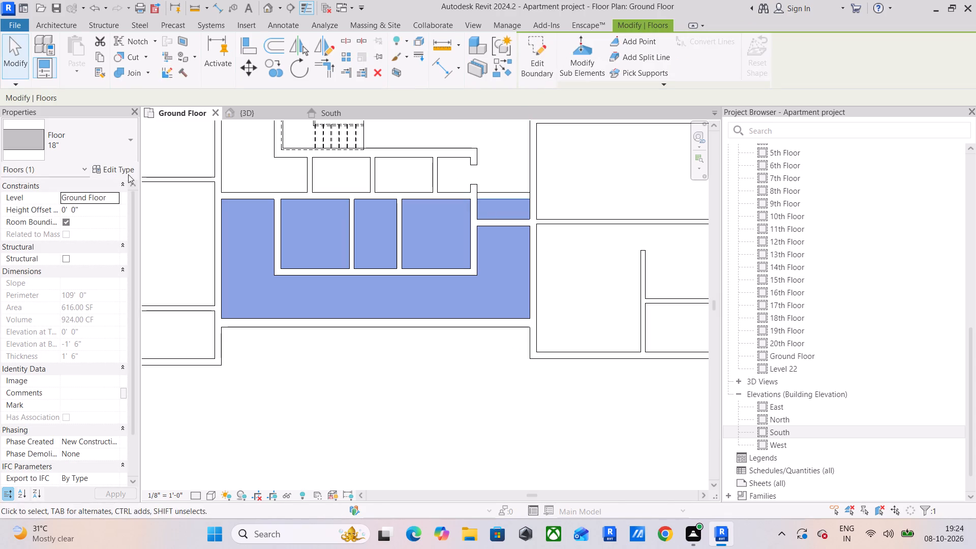
pyautogui.click(507, 169)
# Create a rectangular 18" floor, 38'-6" by 15'-5", north of the upper stair core, from the exterior wall to the existing slab edge.
pyautogui.scroll(-4, 507, 168)
pyautogui.moveTo(507, 171); pyautogui.dragTo(486, 466, button='middle')
pyautogui.scroll(-3, 328, 157)
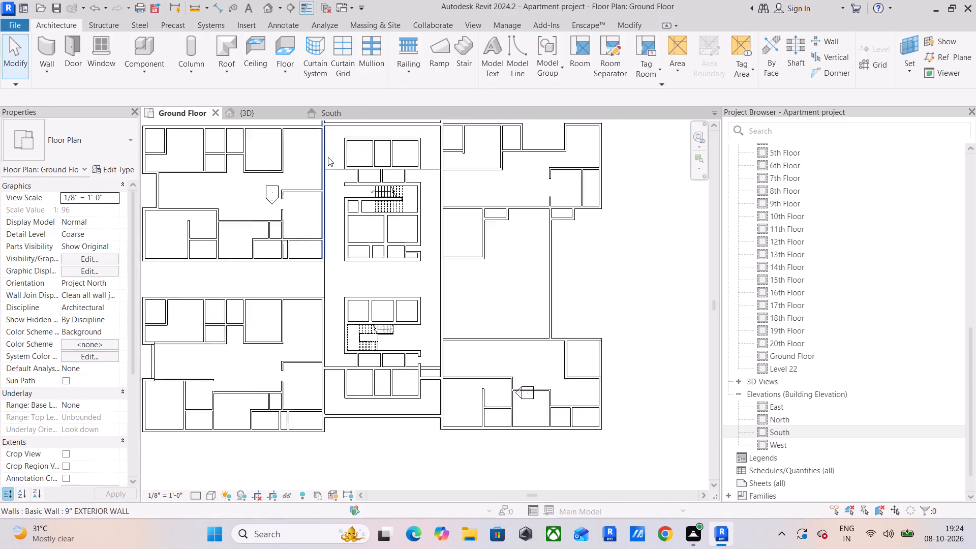
pyautogui.scroll(-2, 328, 157)
pyautogui.moveTo(328, 161); pyautogui.dragTo(314, 264, button='middle')
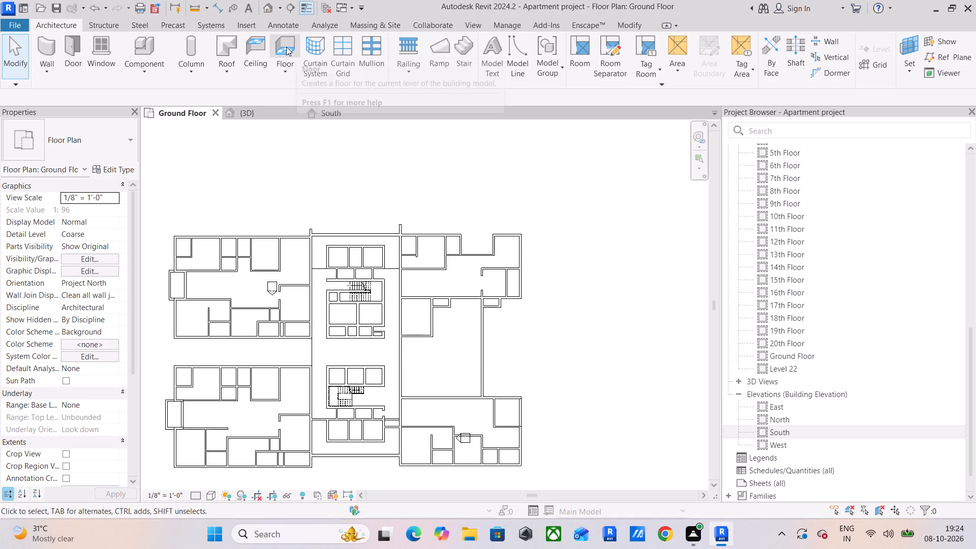
pyautogui.click(286, 47)
pyautogui.scroll(5, 310, 192)
pyautogui.moveTo(345, 284); pyautogui.dragTo(321, 218, button='middle')
pyautogui.scroll(4, 277, 213)
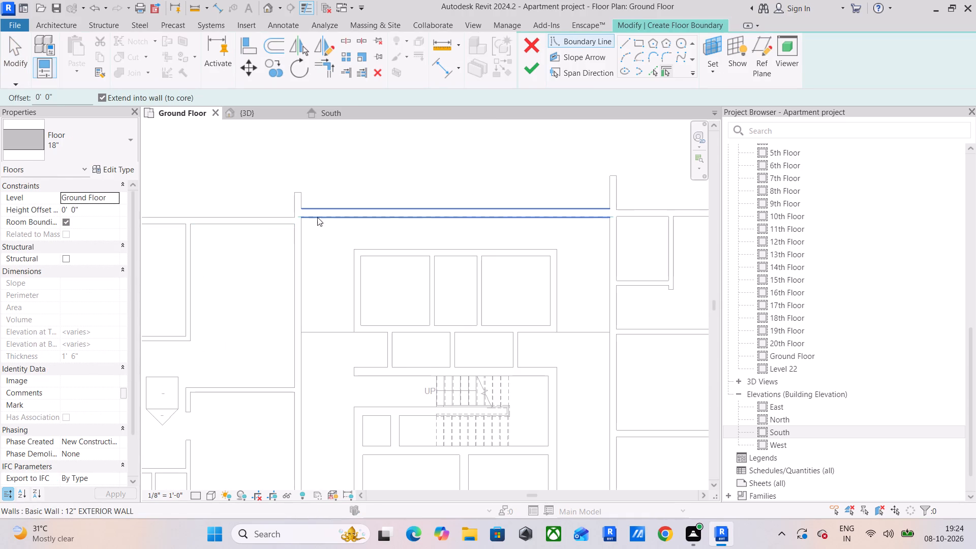
pyautogui.click(635, 43)
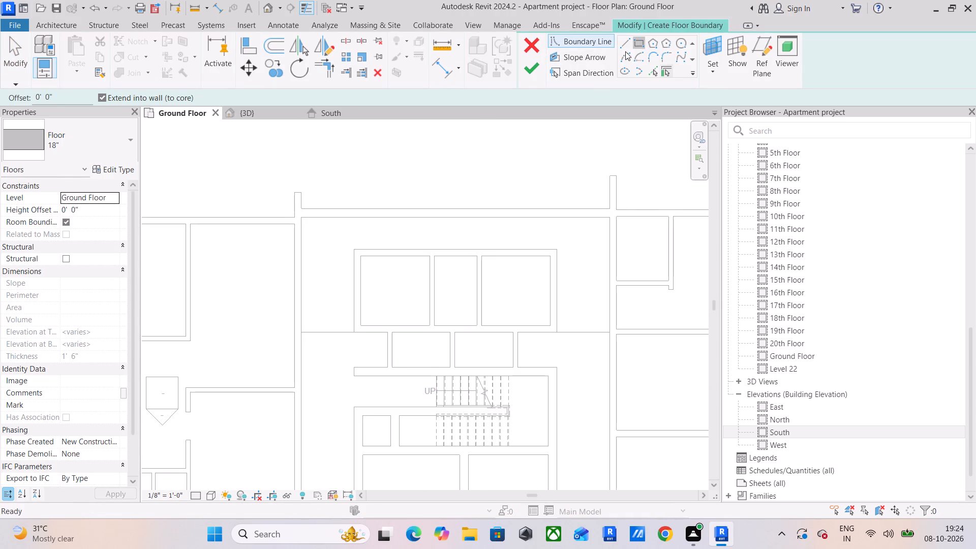
pyautogui.click(303, 210)
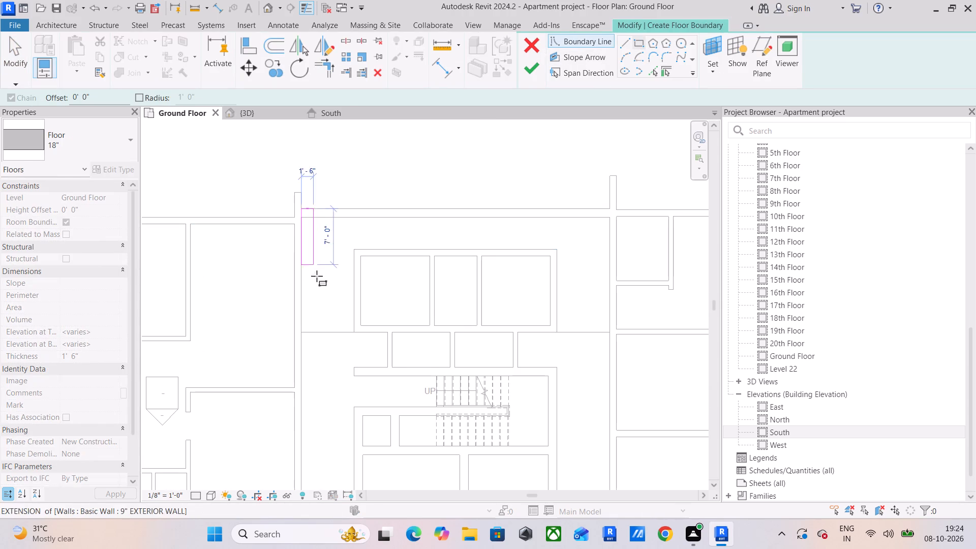
pyautogui.click(605, 330)
pyautogui.click(526, 68)
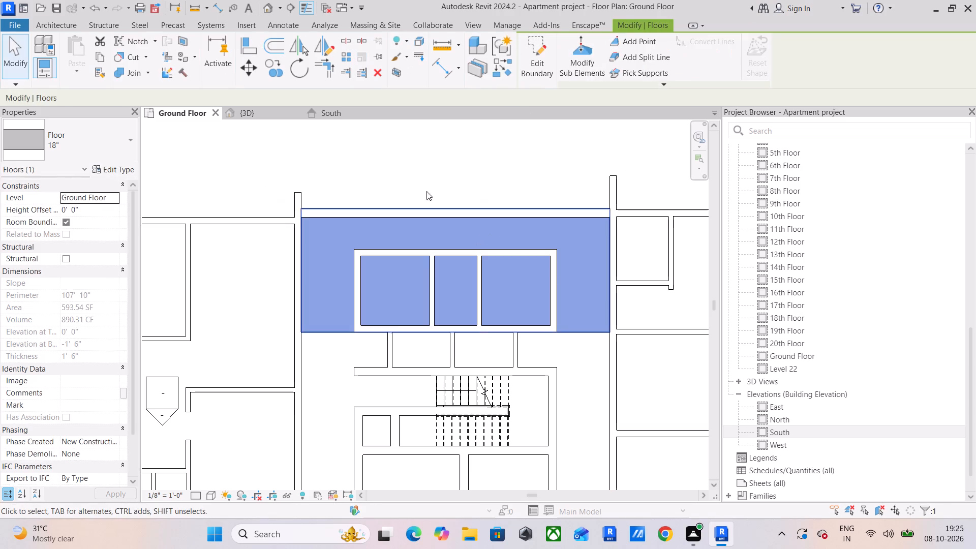
pyautogui.click(415, 147)
# Create a rectangular 18" floor, 51'-10" by 27'-6", under the northeast apartment on the Ground Floor.
pyautogui.scroll(-5, 416, 150)
pyautogui.moveTo(441, 190); pyautogui.dragTo(199, 176, button='middle')
pyautogui.scroll(-1, 203, 182)
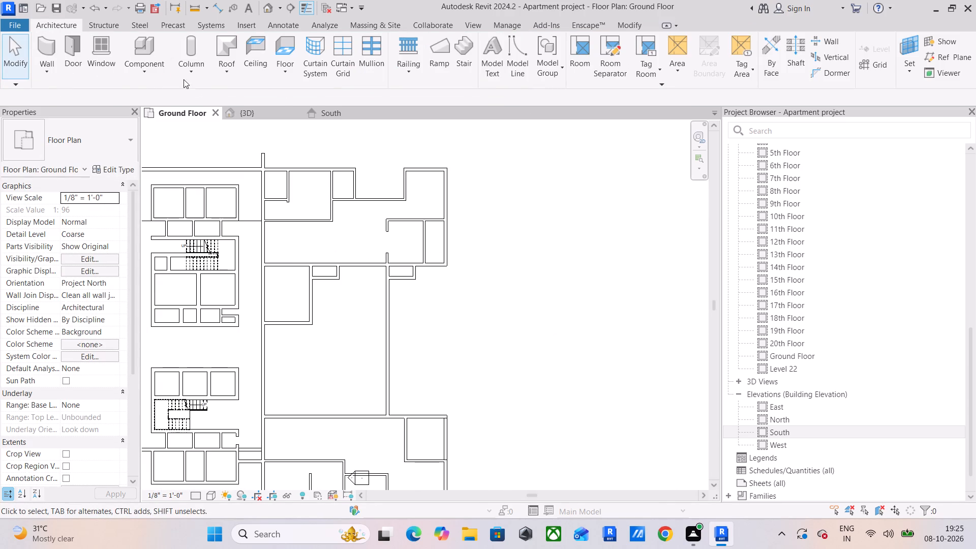
pyautogui.click(290, 55)
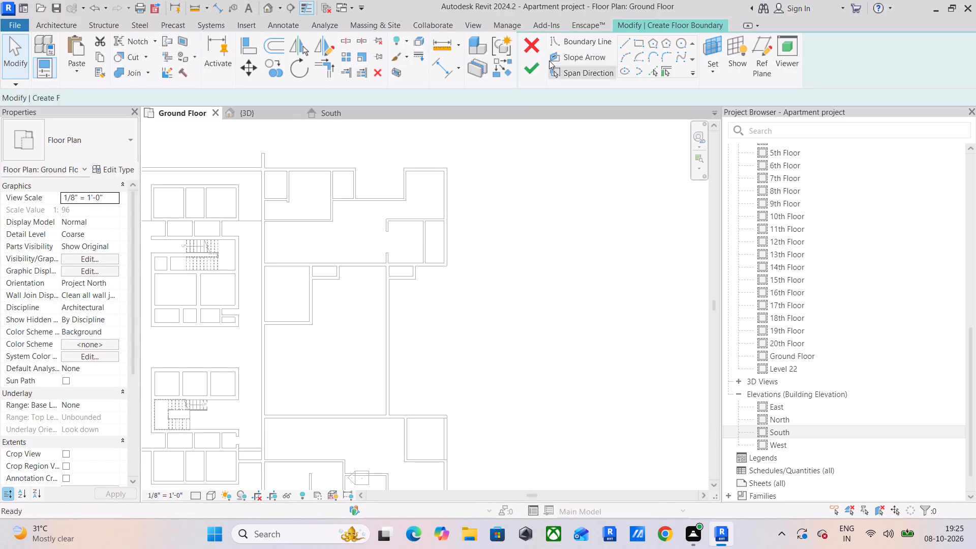
pyautogui.click(637, 45)
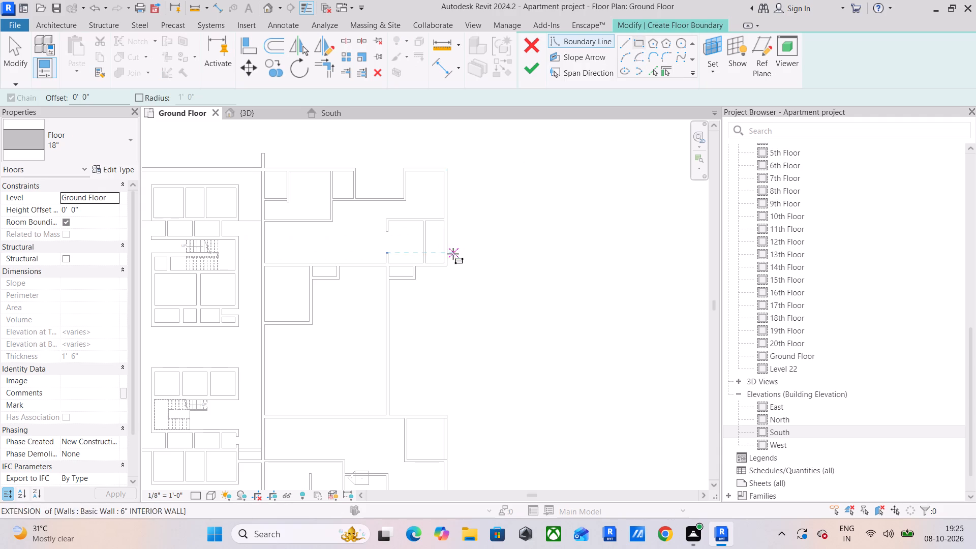
pyautogui.scroll(4, 442, 259)
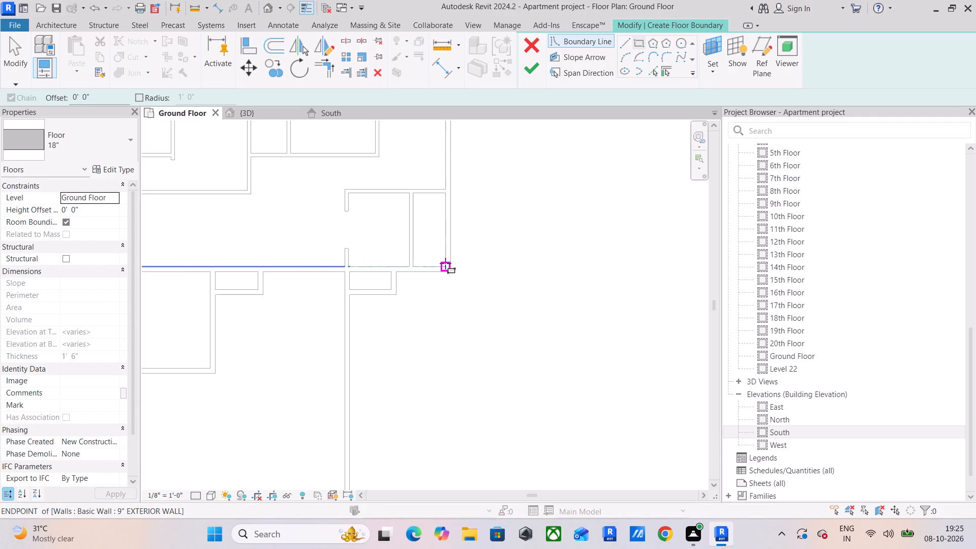
pyautogui.scroll(5, 432, 262)
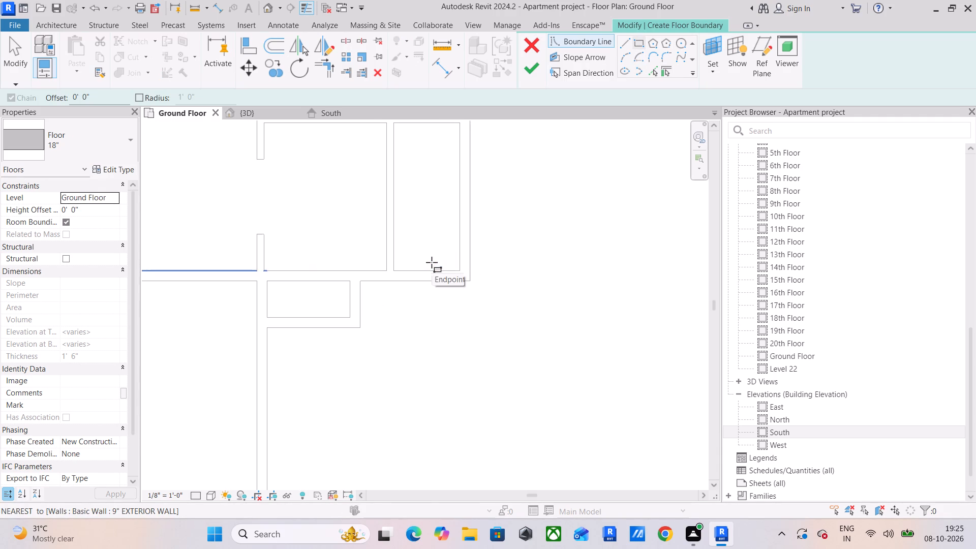
pyautogui.click(461, 268)
pyautogui.scroll(-5, 323, 205)
pyautogui.moveTo(323, 205); pyautogui.dragTo(528, 275, button='middle')
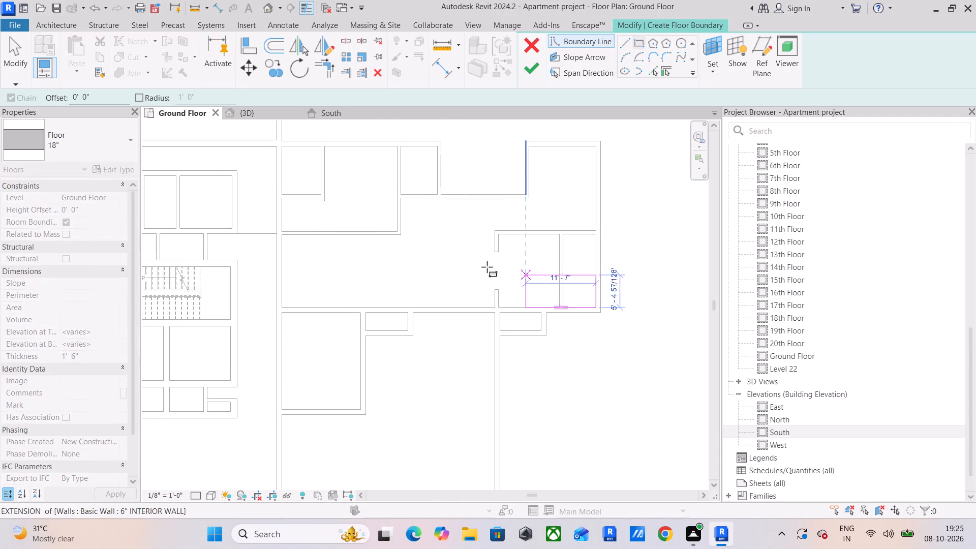
pyautogui.click(283, 141)
pyautogui.scroll(-4, 398, 225)
pyautogui.scroll(4, 304, 177)
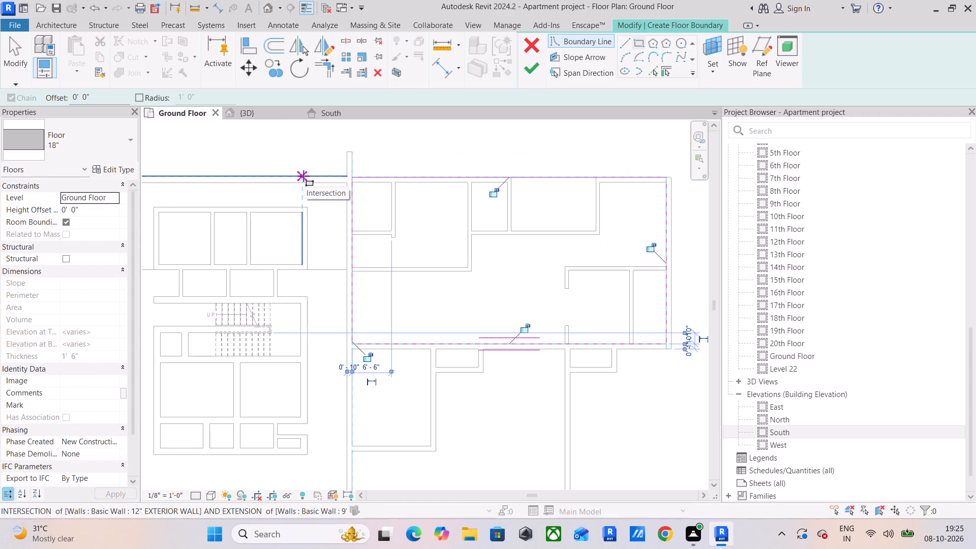
pyautogui.click(540, 61)
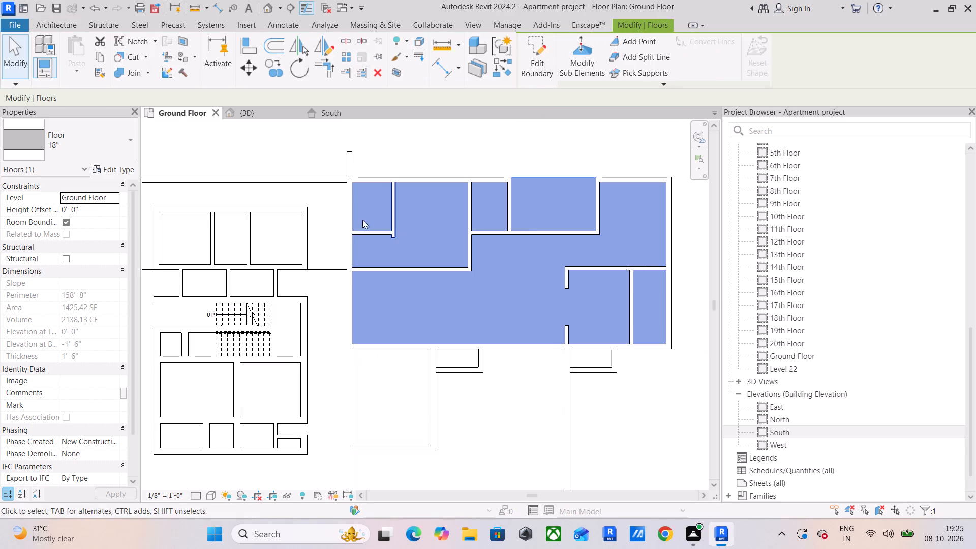
pyautogui.click(452, 147)
# Create a rectangular 18" floor about 29'-5" deep under the southeast apartment, spanning its full width on the Ground Floor.
pyautogui.scroll(-3, 504, 305)
pyautogui.moveTo(509, 304); pyautogui.dragTo(510, 291, button='middle')
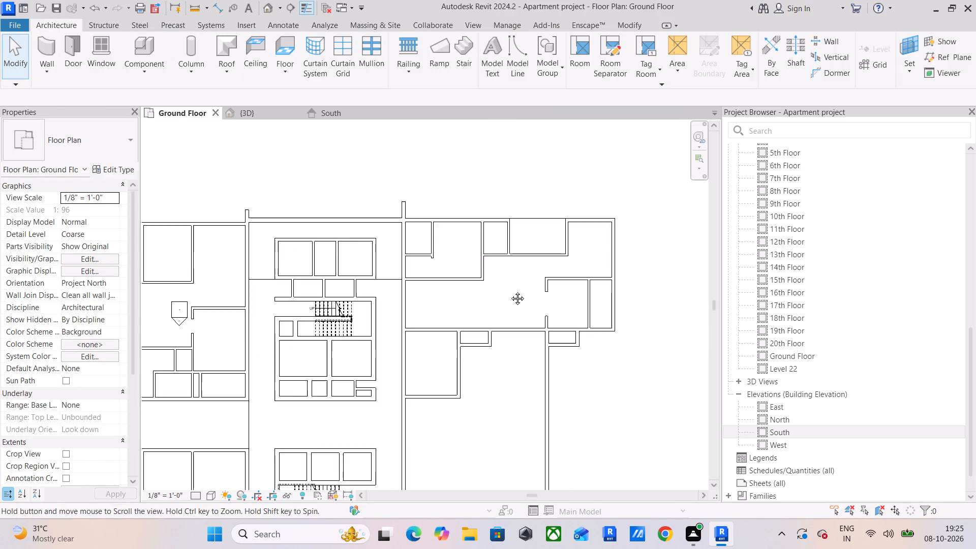
pyautogui.moveTo(510, 291); pyautogui.dragTo(477, 171, button='middle')
pyautogui.moveTo(497, 303); pyautogui.dragTo(504, 240, button='middle')
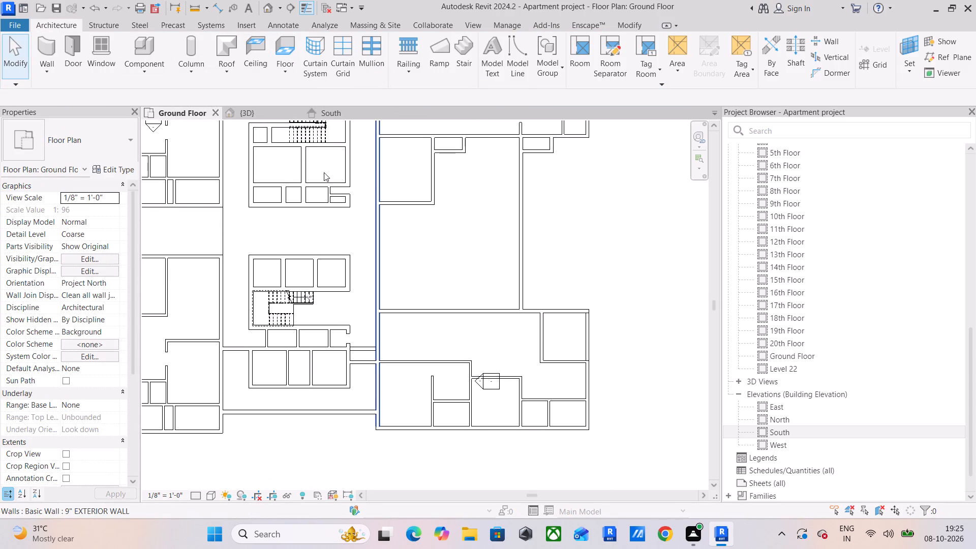
pyautogui.click(280, 55)
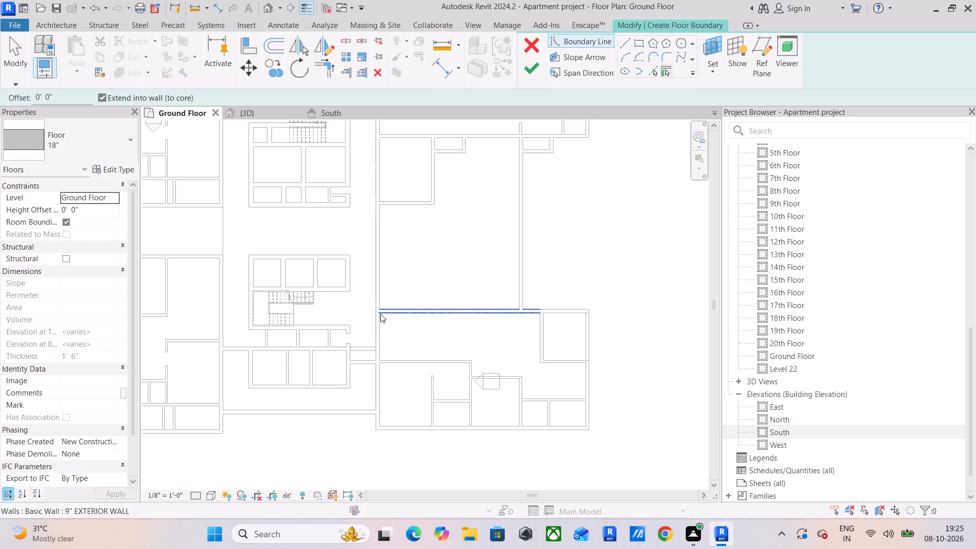
pyautogui.click(638, 46)
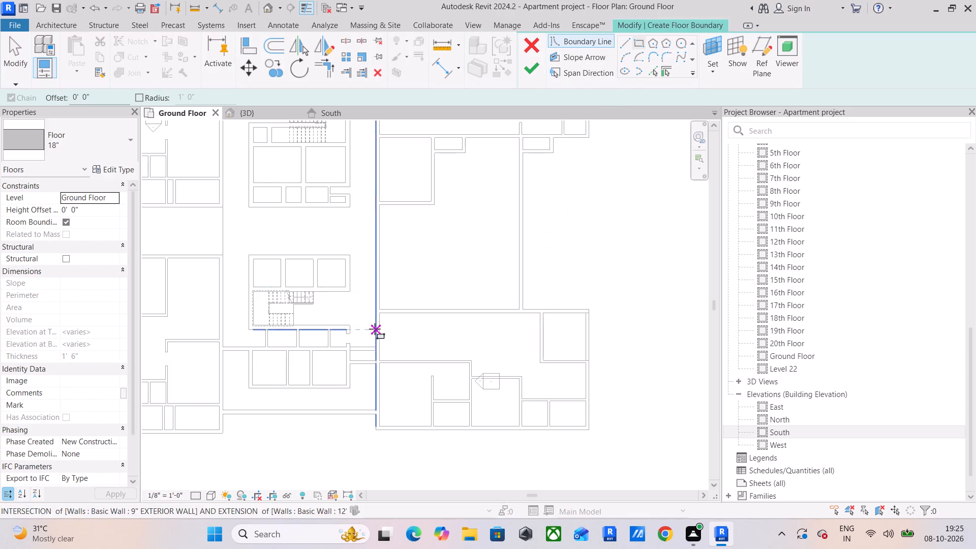
pyautogui.scroll(4, 374, 329)
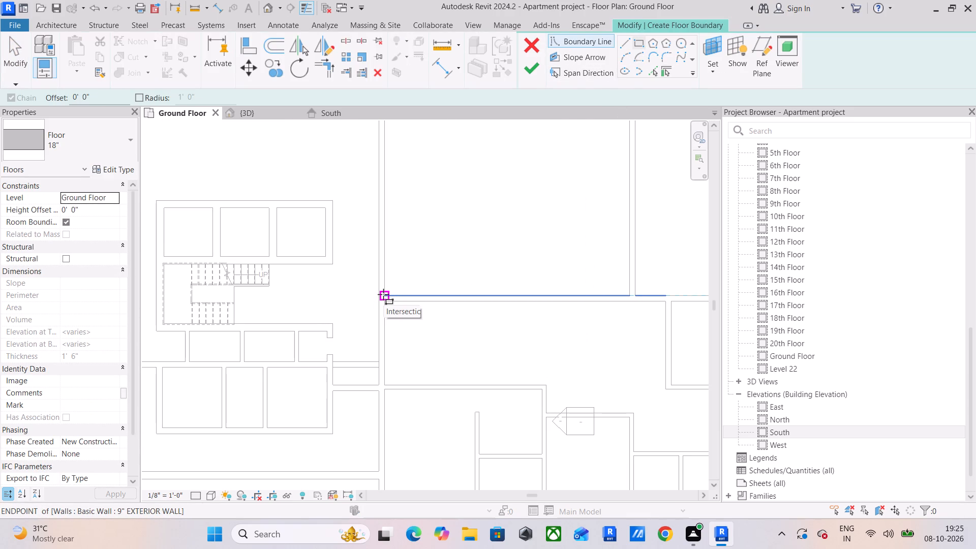
pyautogui.moveTo(383, 301); pyautogui.dragTo(387, 314)
pyautogui.scroll(-5, 502, 406)
pyautogui.moveTo(521, 387); pyautogui.dragTo(424, 292, button='middle')
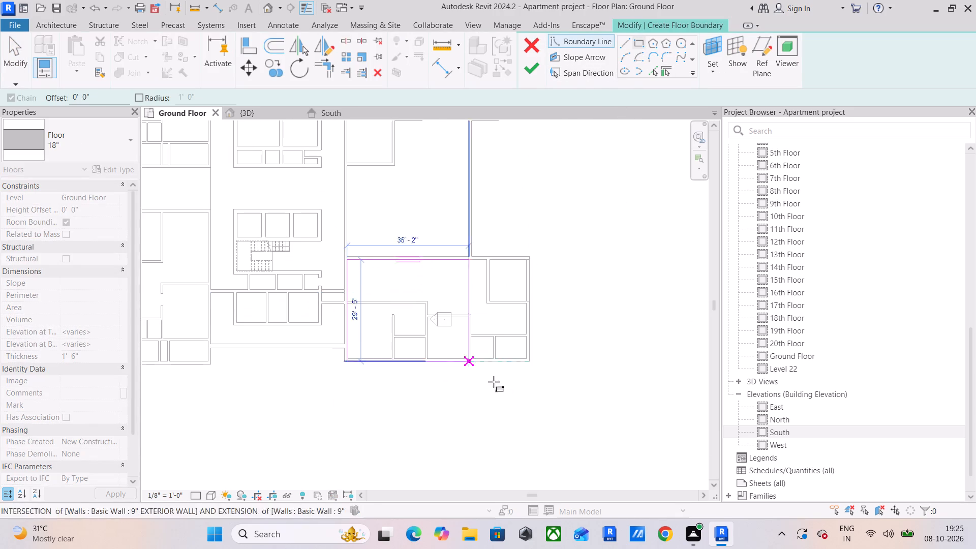
pyautogui.click(528, 363)
pyautogui.press('Escape')
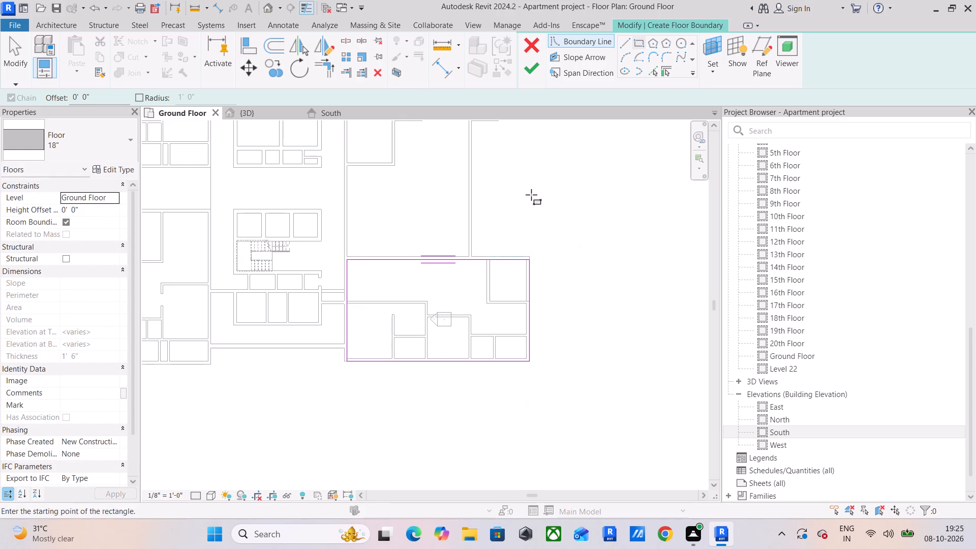
pyautogui.press('Escape')
pyautogui.click(530, 76)
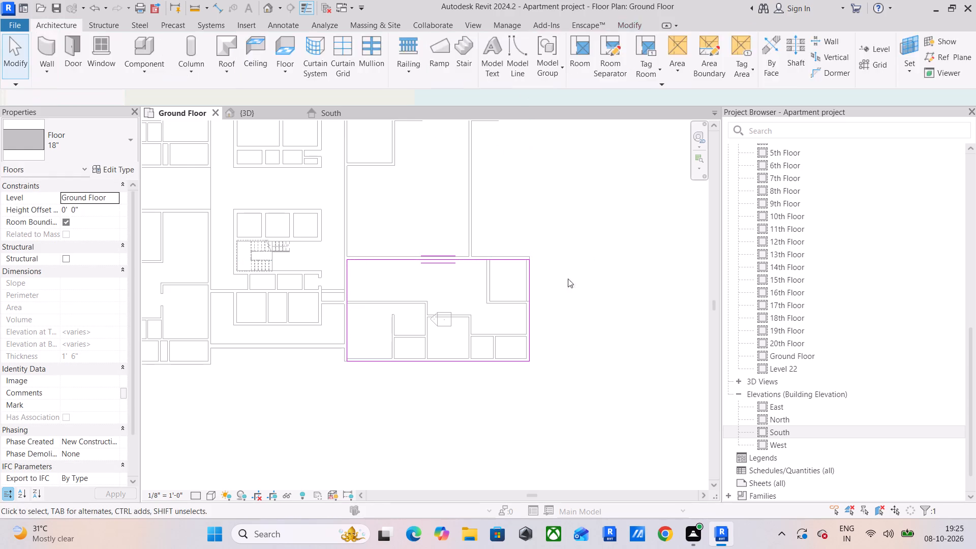
pyautogui.click(590, 283)
# Draw a vertical 43'-1" detail line joining the facing outer east corners of the northeast and southeast apartments.
pyautogui.moveTo(558, 280); pyautogui.dragTo(645, 413, button='middle')
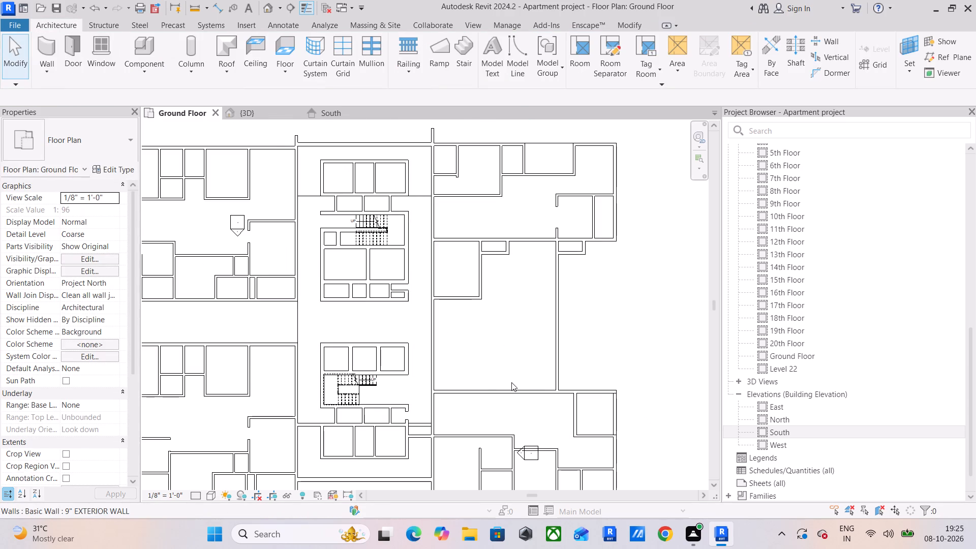
pyautogui.moveTo(454, 347); pyautogui.dragTo(446, 368, button='middle')
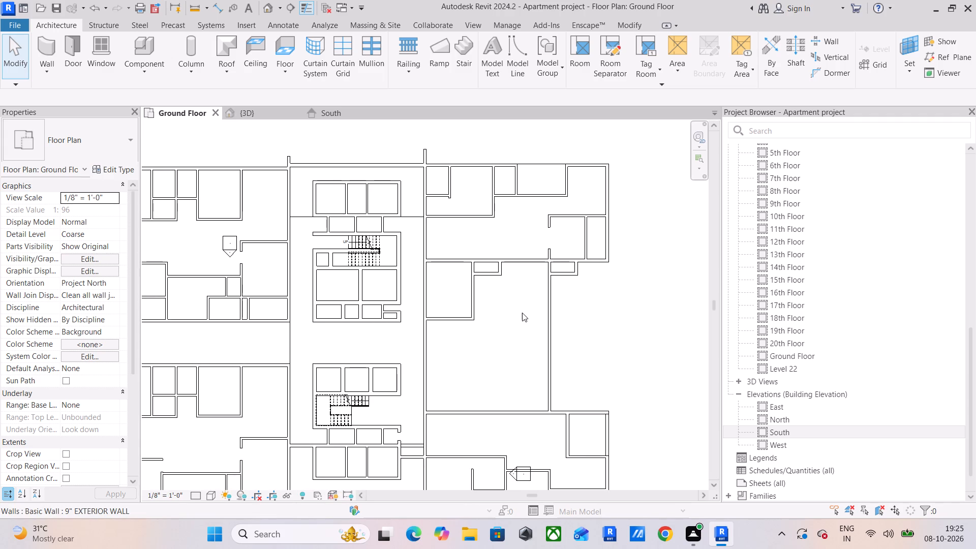
pyautogui.scroll(2, 537, 320)
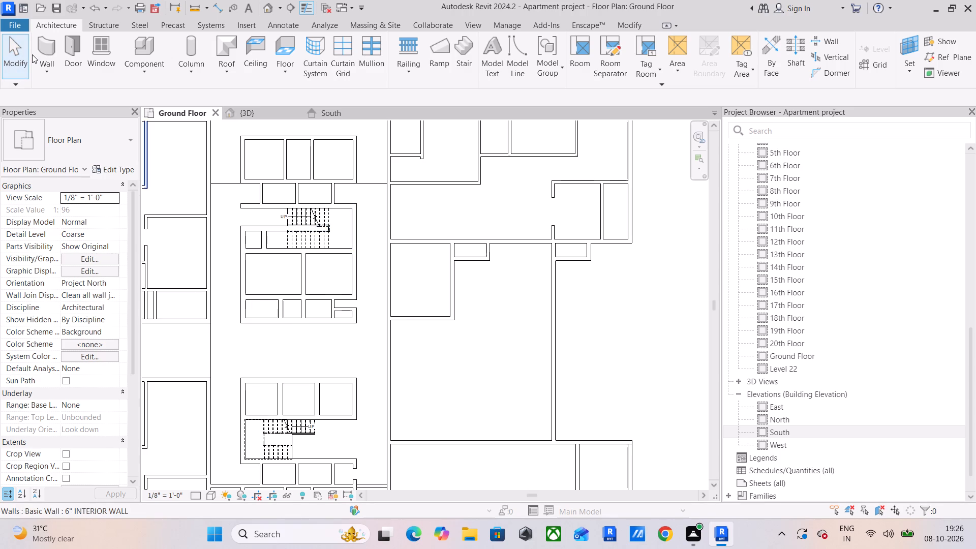
pyautogui.moveTo(464, 283); pyautogui.dragTo(358, 263, button='middle')
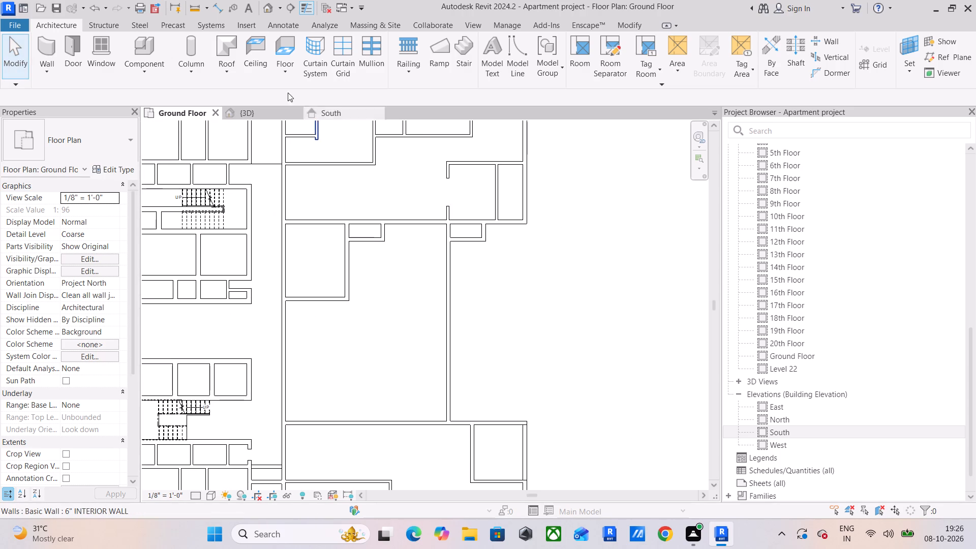
pyautogui.click(282, 21)
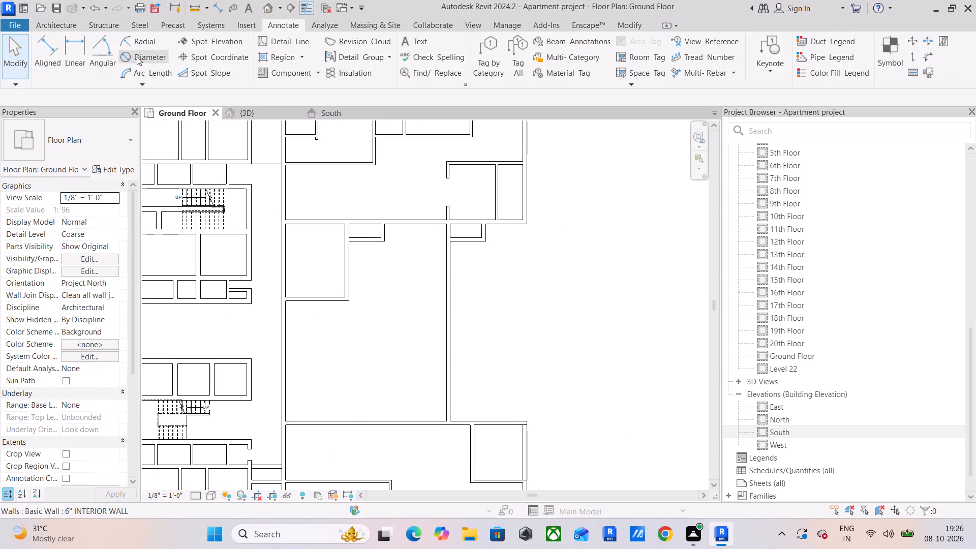
pyautogui.click(292, 38)
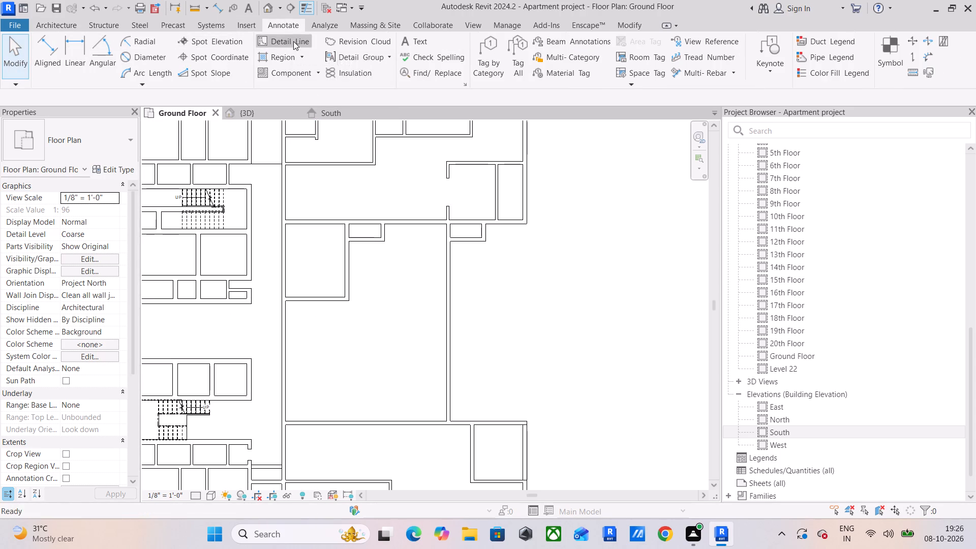
pyautogui.scroll(4, 548, 235)
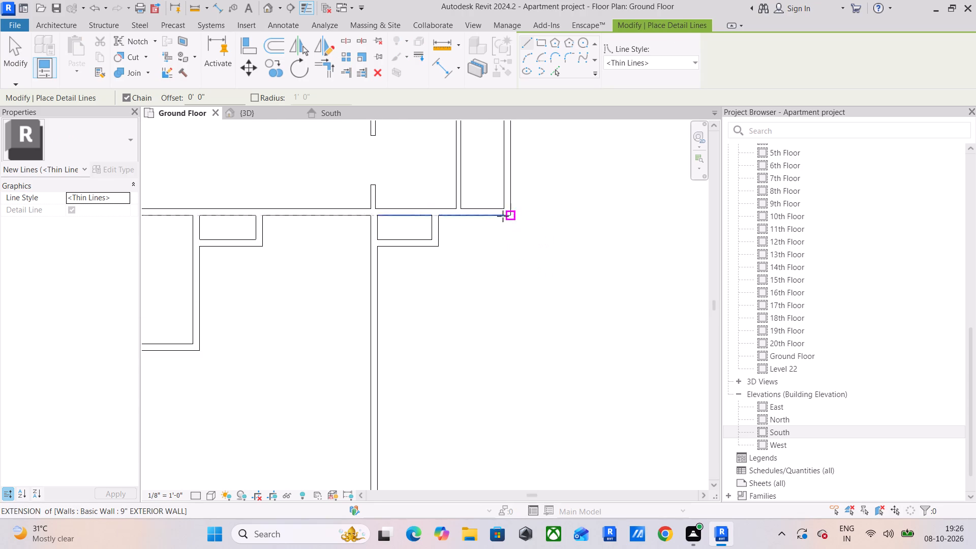
pyautogui.moveTo(513, 215); pyautogui.dragTo(524, 250)
pyautogui.scroll(-4, 521, 375)
pyautogui.moveTo(518, 374); pyautogui.dragTo(508, 267, button='middle')
pyautogui.scroll(1, 508, 267)
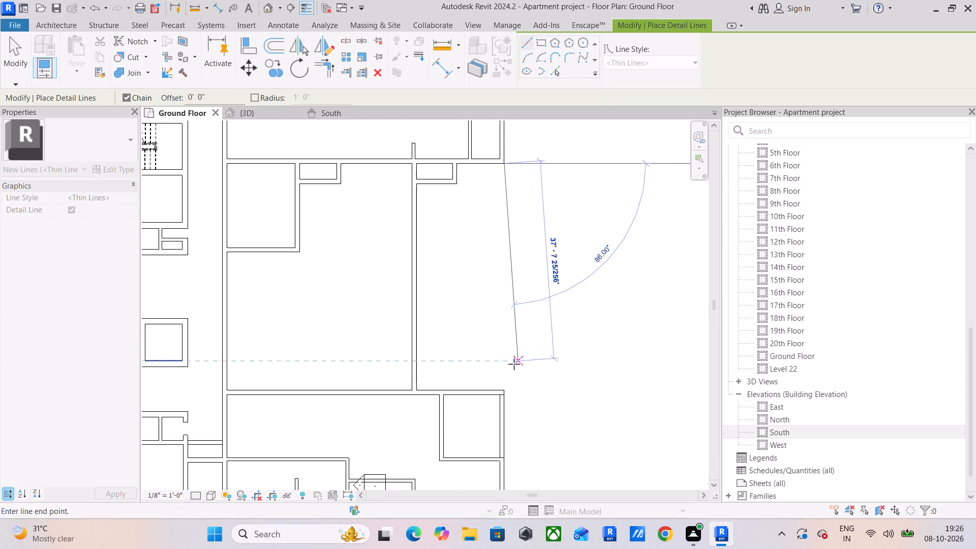
pyautogui.scroll(5, 505, 372)
pyautogui.click(501, 406)
pyautogui.press('Escape')
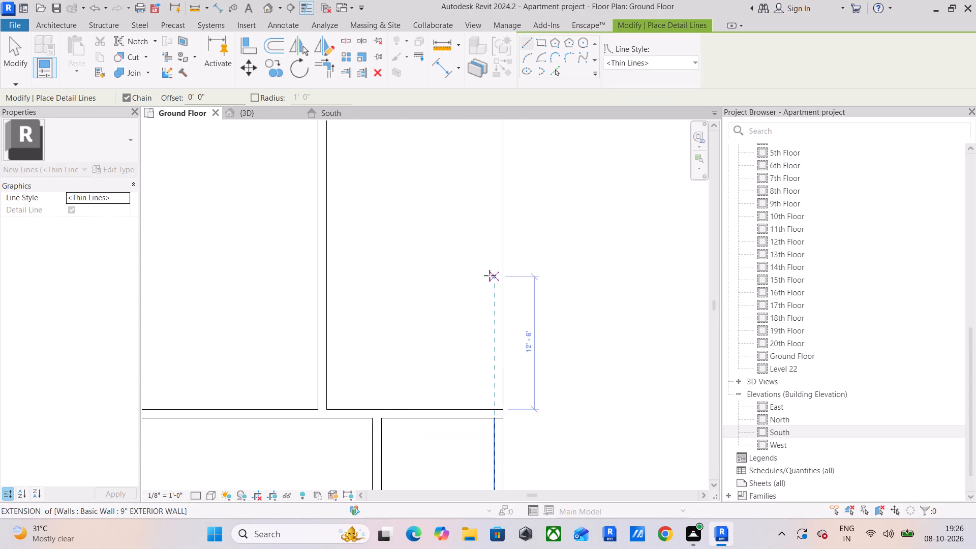
pyautogui.moveTo(490, 276); pyautogui.dragTo(494, 329, button='middle')
pyautogui.press('Escape')
# Offset the new detail line westward three times at 1'-0" spacing using Pick Lines.
pyautogui.click(505, 204)
pyautogui.scroll(-3, 426, 143)
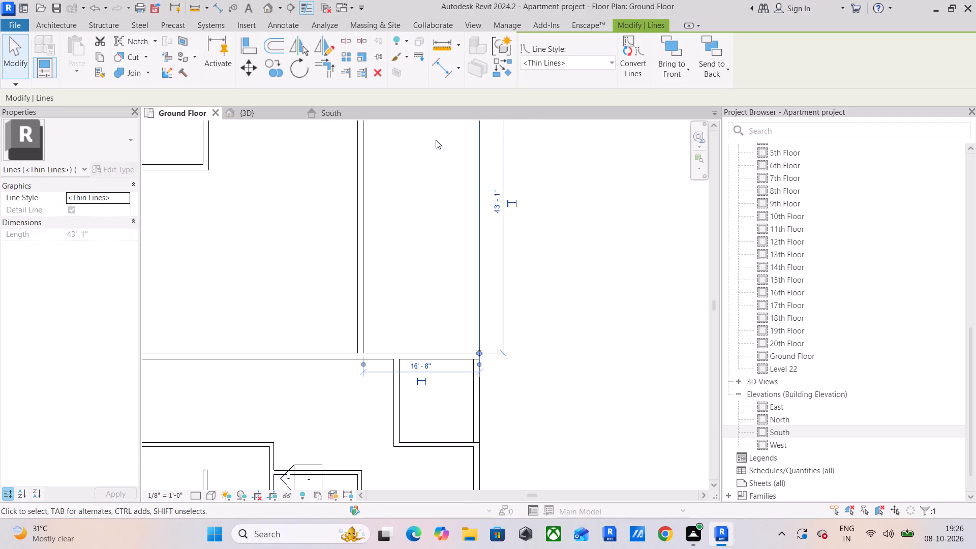
pyautogui.click(502, 68)
pyautogui.click(557, 67)
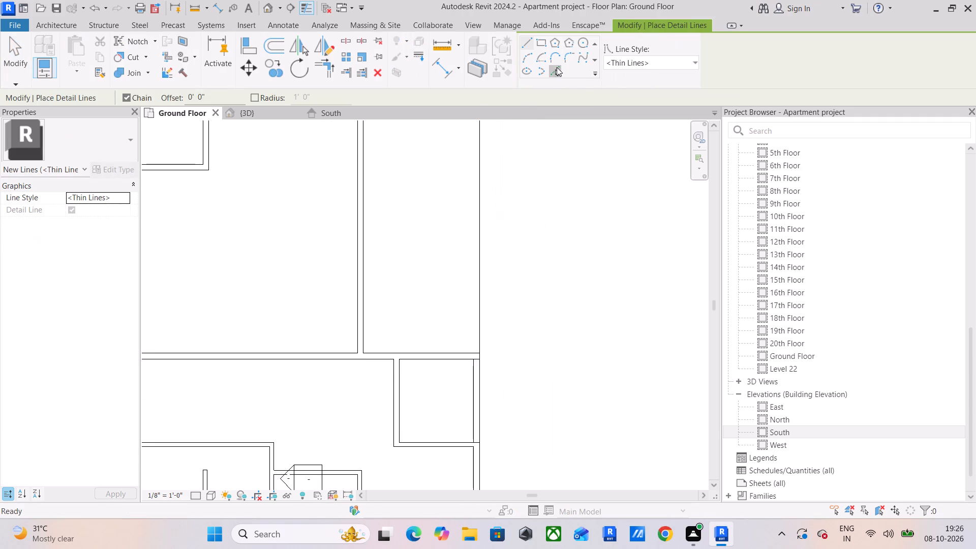
pyautogui.moveTo(186, 94); pyautogui.dragTo(104, 108)
pyautogui.write("1'")
pyautogui.press('Return')
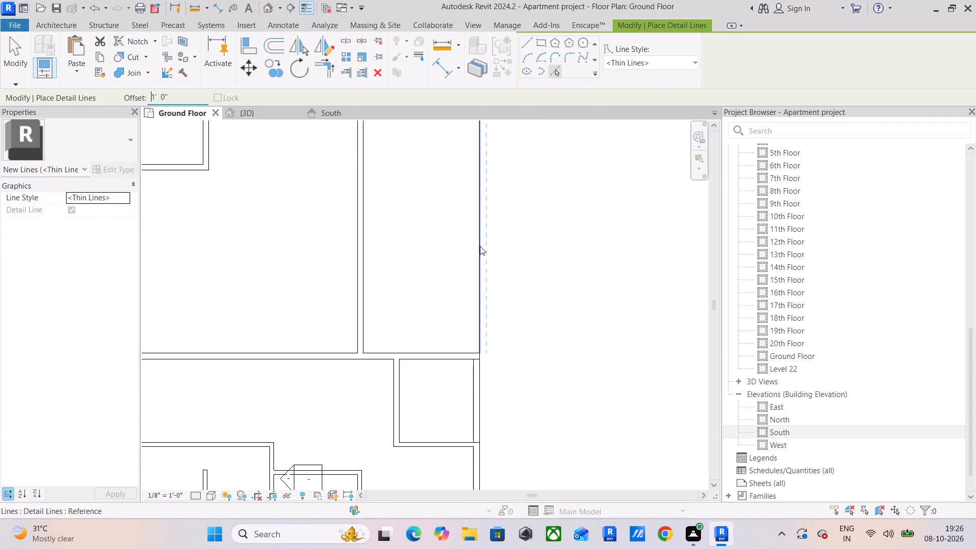
pyautogui.click(479, 246)
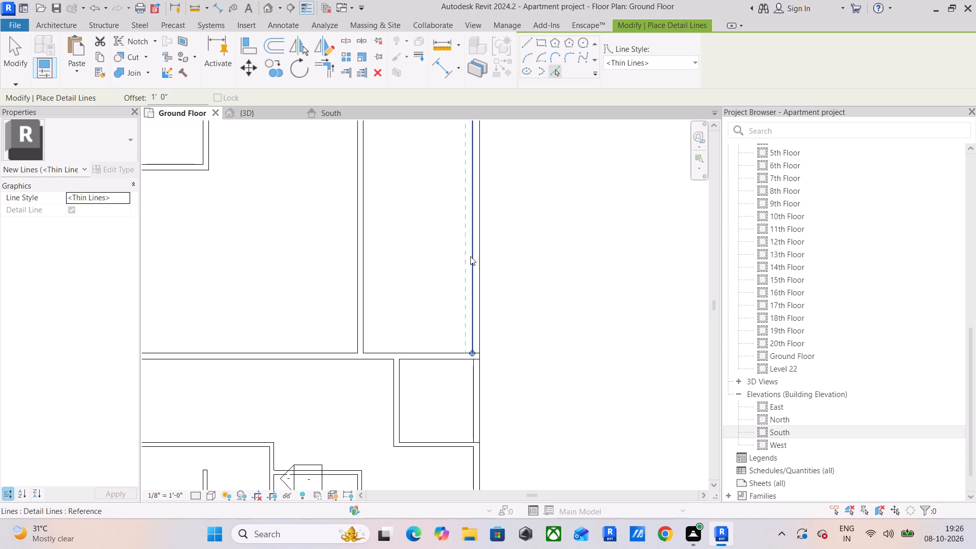
pyautogui.click(470, 256)
pyautogui.click(460, 261)
pyautogui.scroll(4, 461, 250)
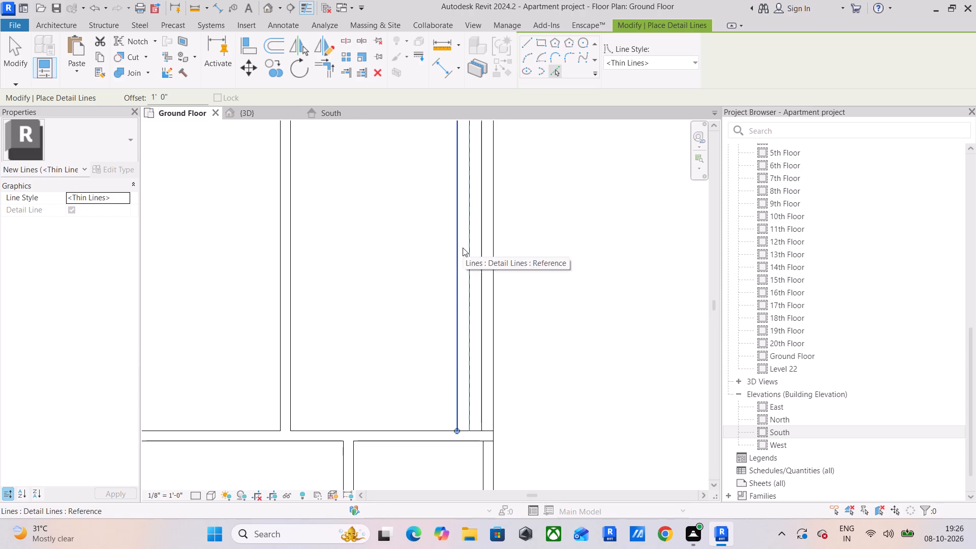
pyautogui.scroll(2, 463, 248)
pyautogui.press('Escape')
# Delete the offset detail line 1'-0" west of the outermost line.
pyautogui.scroll(-5, 459, 280)
pyautogui.moveTo(459, 281); pyautogui.dragTo(522, 281, button='middle')
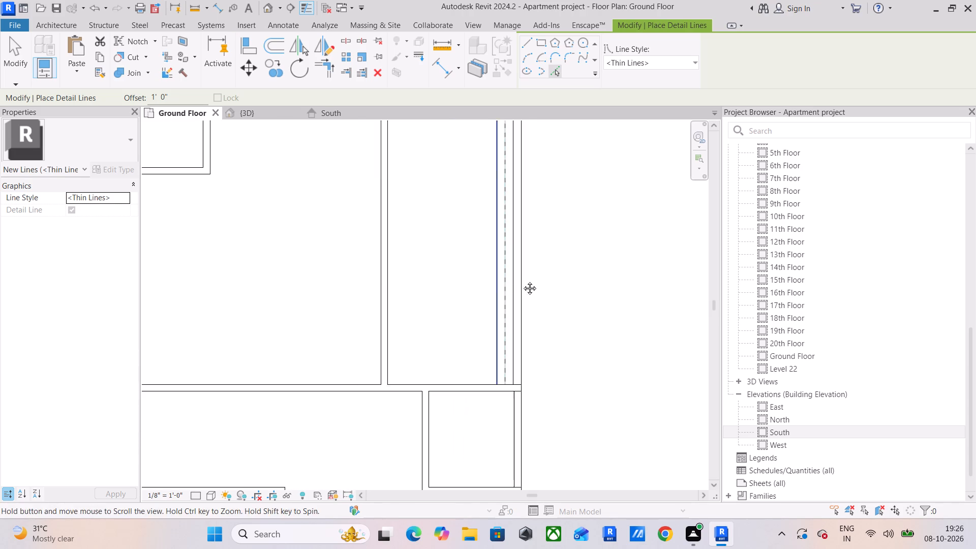
pyautogui.moveTo(522, 281); pyautogui.dragTo(540, 281, button='middle')
pyautogui.moveTo(493, 264); pyautogui.dragTo(493, 284, button='middle')
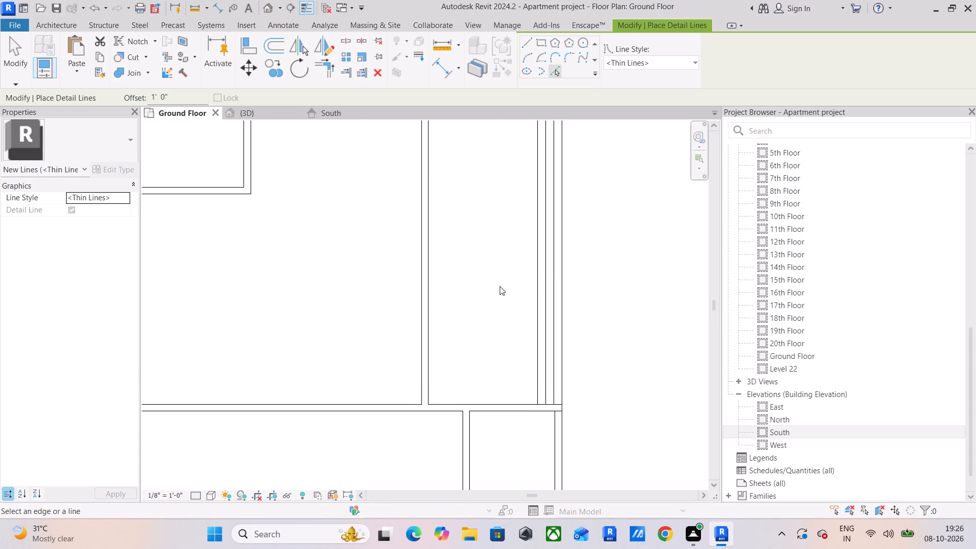
pyautogui.scroll(7, 557, 275)
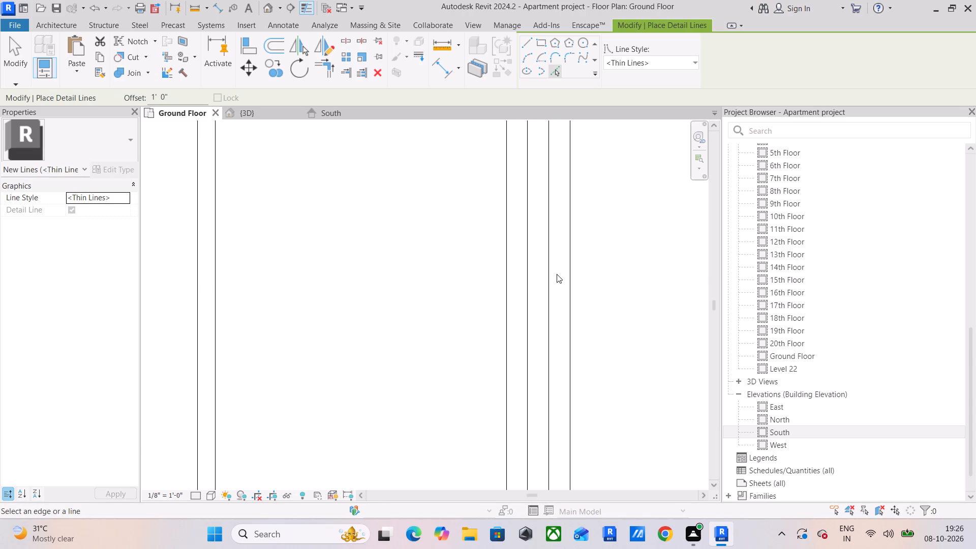
pyautogui.scroll(4, 551, 317)
pyautogui.click(544, 321)
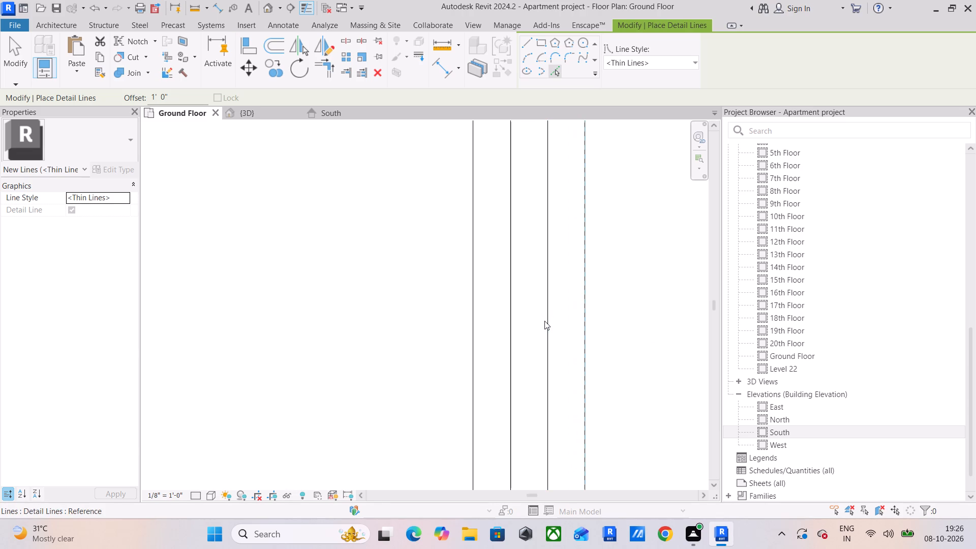
pyautogui.click(550, 315)
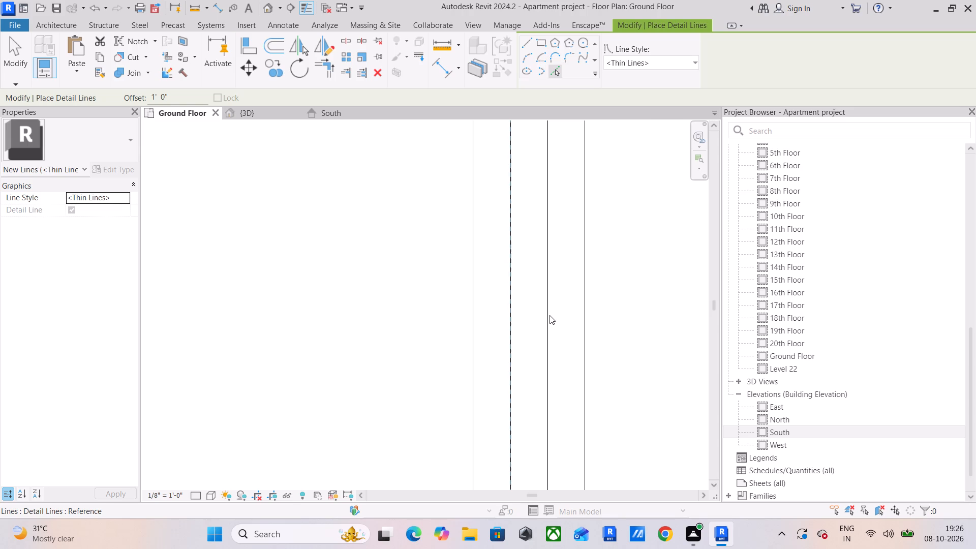
pyautogui.press('Delete')
pyautogui.click(523, 300)
pyautogui.press('Escape')
pyautogui.press('Escape')
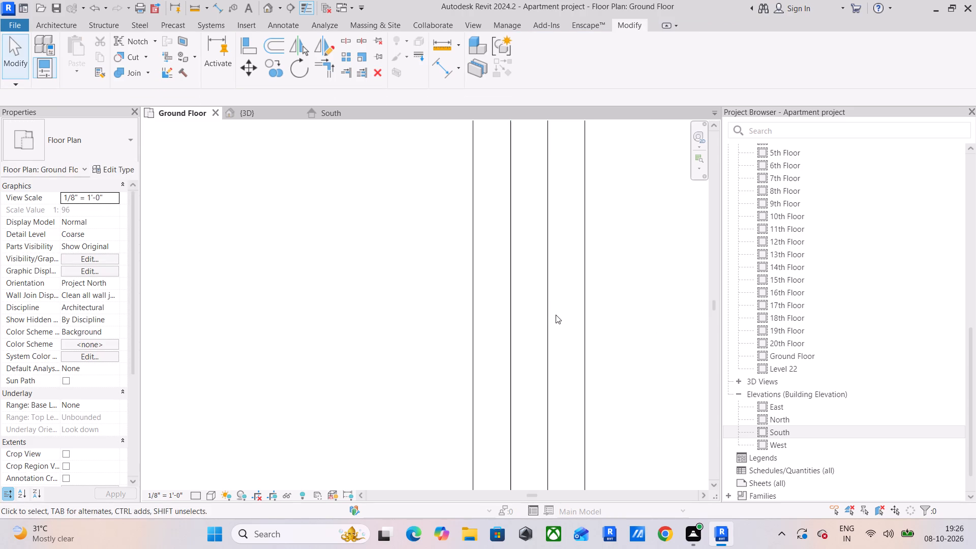
pyautogui.click(552, 300)
pyautogui.press('Delete')
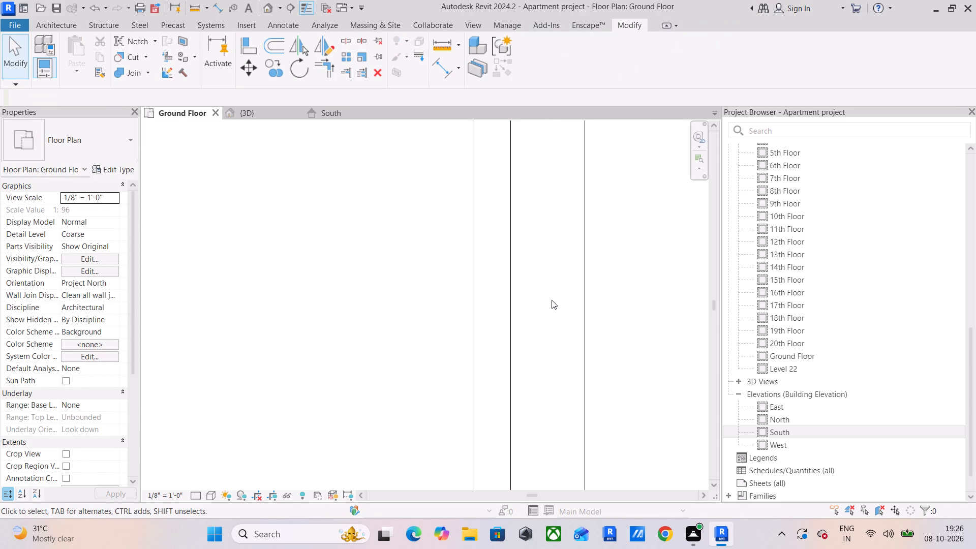
# Offset the innermost detail line 1'-0" to the west.
pyautogui.scroll(-5, 520, 293)
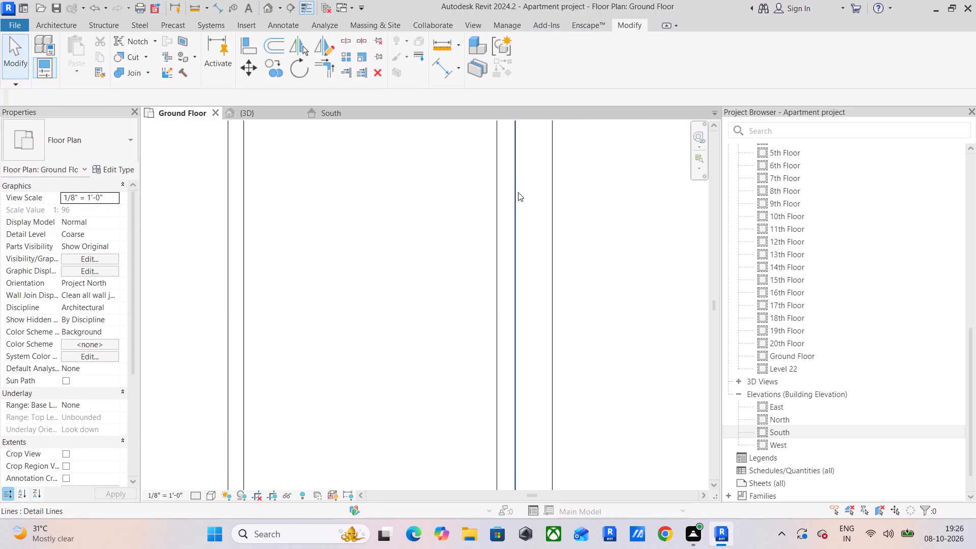
pyautogui.click(515, 195)
pyautogui.click(505, 75)
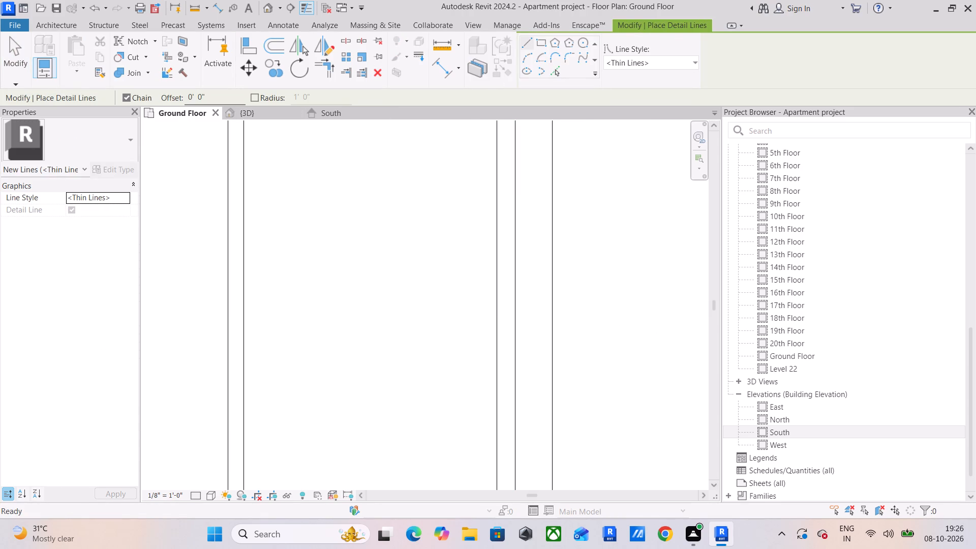
pyautogui.moveTo(212, 96); pyautogui.dragTo(173, 97)
pyautogui.write("1'")
pyautogui.press('Return')
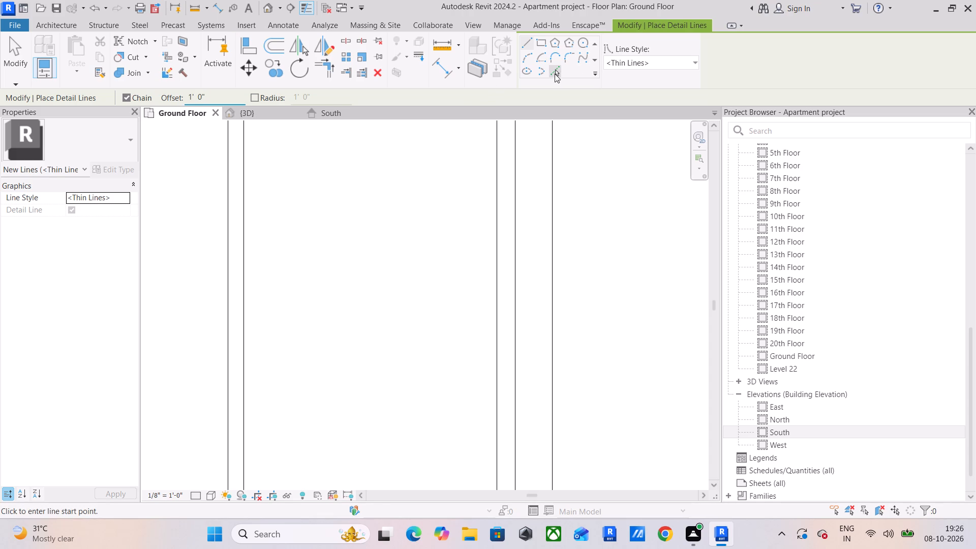
pyautogui.click(555, 74)
pyautogui.click(496, 233)
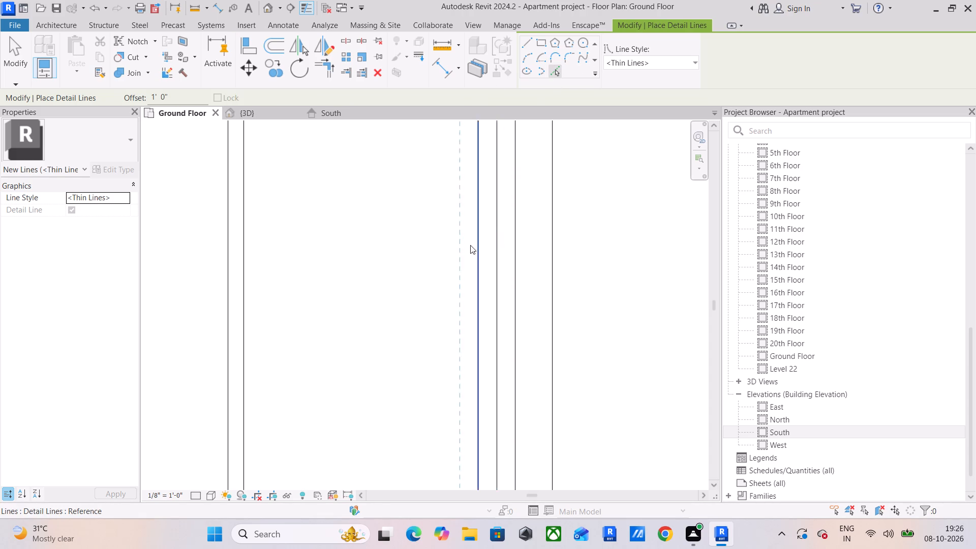
# Offset the detail line nearest the outermost one by 6" to the east.
pyautogui.scroll(-3, 469, 246)
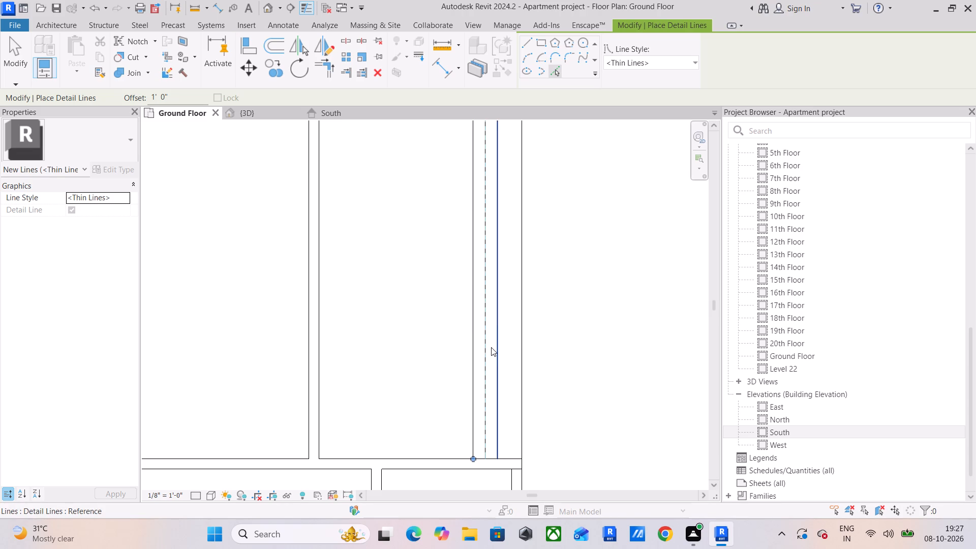
pyautogui.scroll(4, 497, 322)
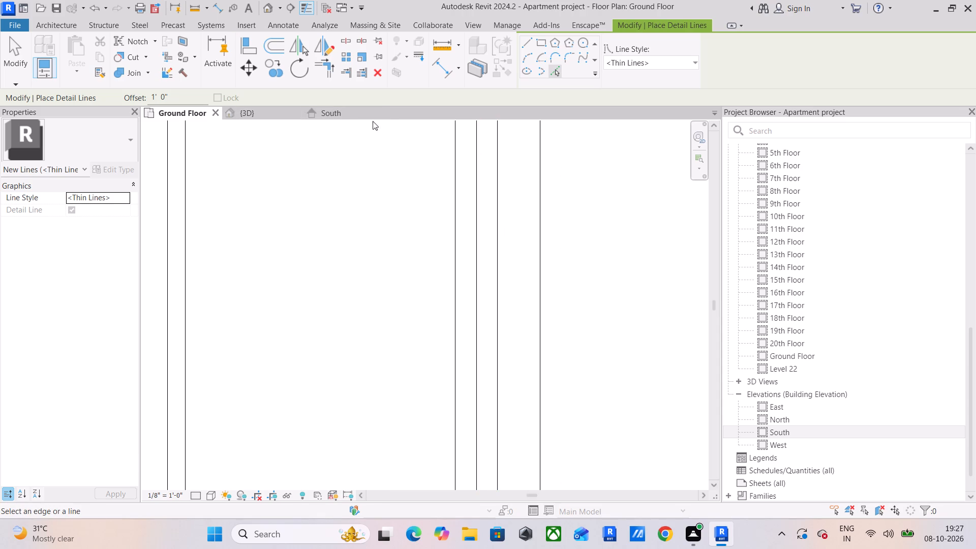
pyautogui.moveTo(186, 97); pyautogui.dragTo(89, 98)
pyautogui.press('6')
pyautogui.press('Return')
pyautogui.moveTo(189, 97); pyautogui.dragTo(123, 98)
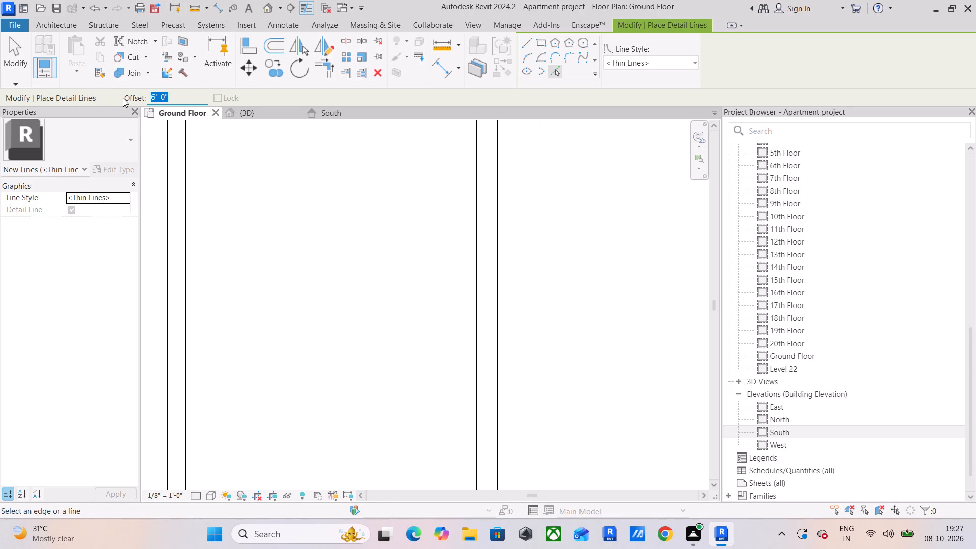
pyautogui.write('6"')
pyautogui.press('Return')
pyautogui.click(501, 324)
pyautogui.press('Escape')
pyautogui.press('Escape')
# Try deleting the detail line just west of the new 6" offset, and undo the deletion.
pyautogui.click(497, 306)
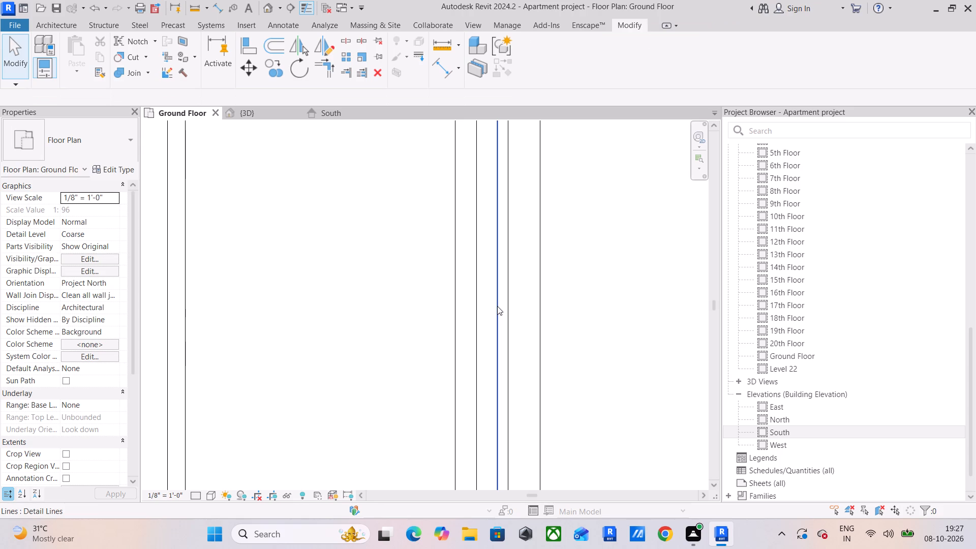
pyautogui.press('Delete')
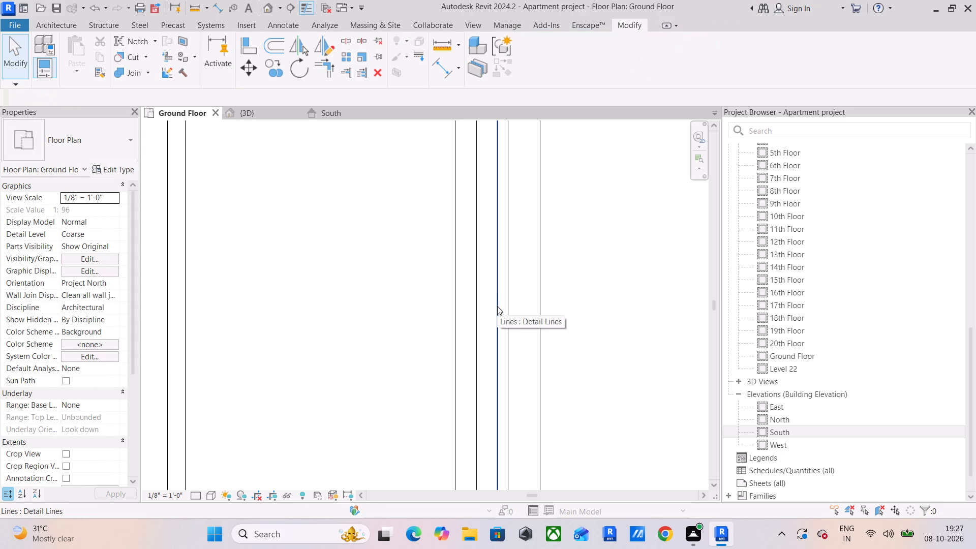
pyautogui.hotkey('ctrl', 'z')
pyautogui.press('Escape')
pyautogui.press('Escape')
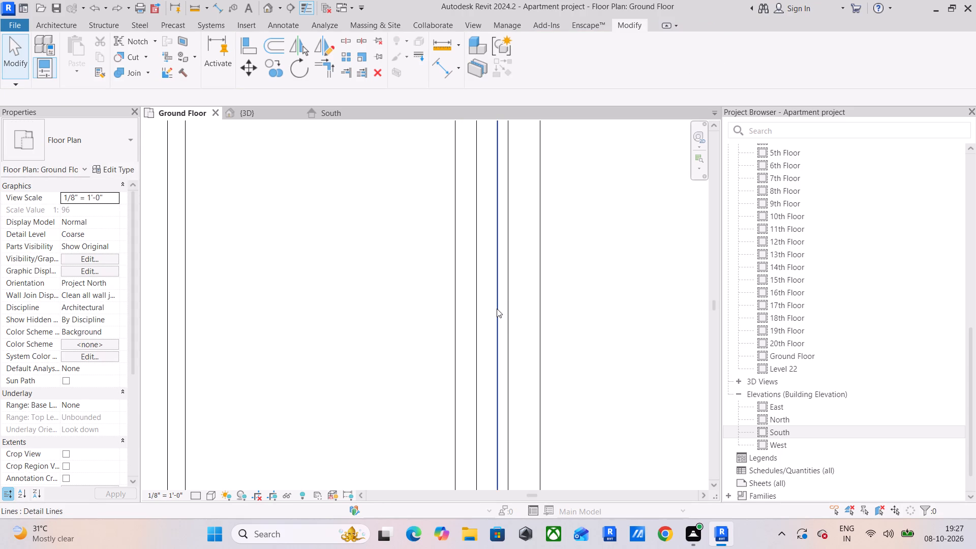
# Delete the detail line 6" west of the newly offset line.
pyautogui.click(497, 309)
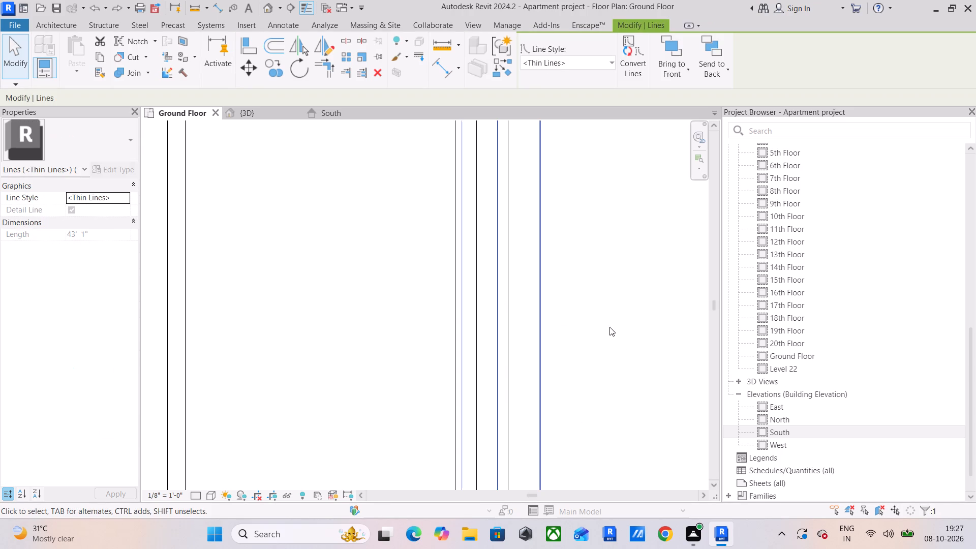
pyautogui.press('Delete')
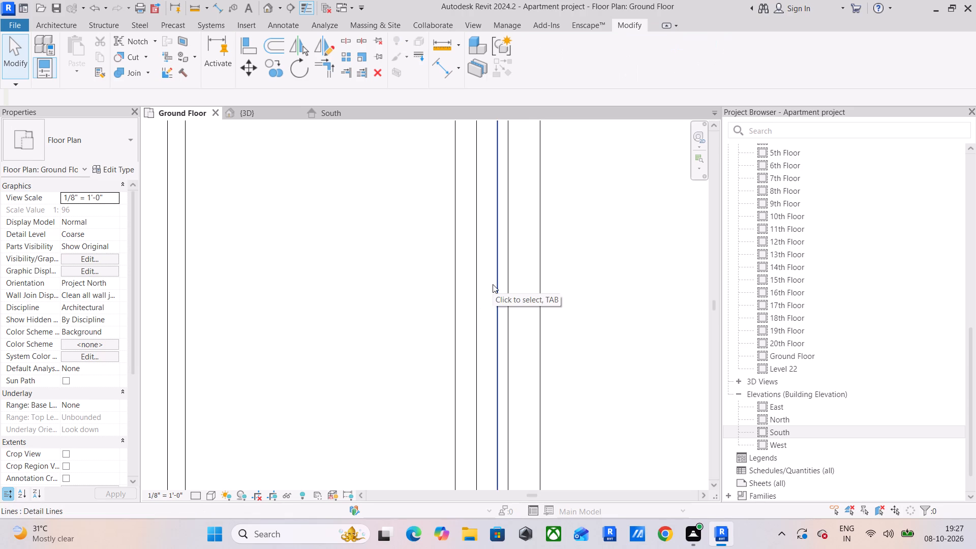
# Delete the detail line just west of the second line from the outer edge of the eastern gap.
pyautogui.press('Delete')
pyautogui.press('Escape')
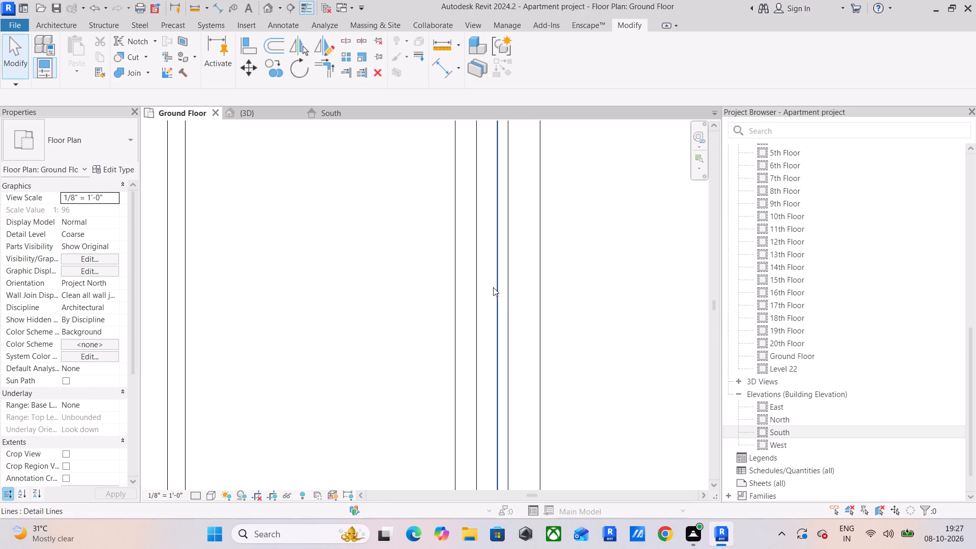
pyautogui.click(493, 287)
pyautogui.press('Delete')
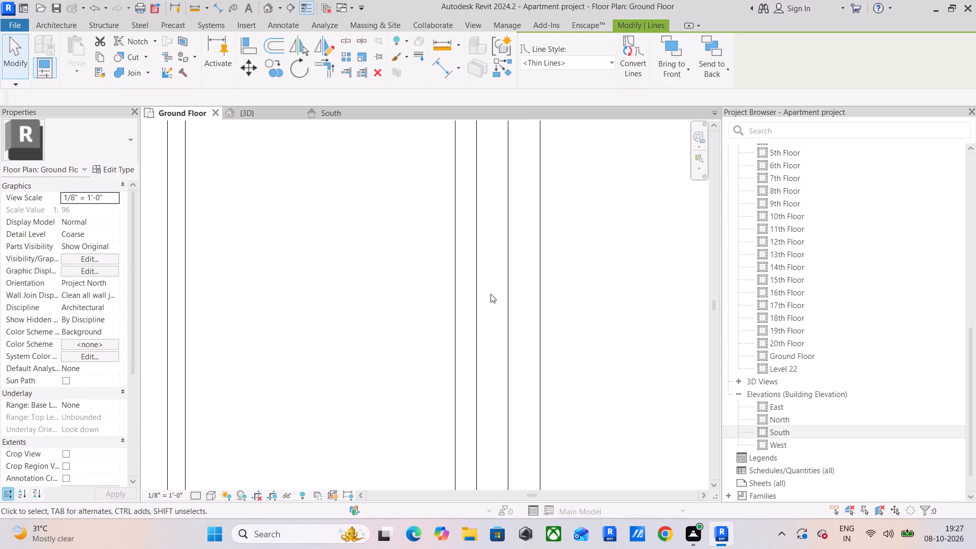
# Offset the innermost (westernmost) detail line of the eastern gap 6" to the west.
pyautogui.scroll(-3, 490, 302)
pyautogui.moveTo(492, 303); pyautogui.dragTo(473, 328, button='middle')
pyautogui.scroll(4, 450, 278)
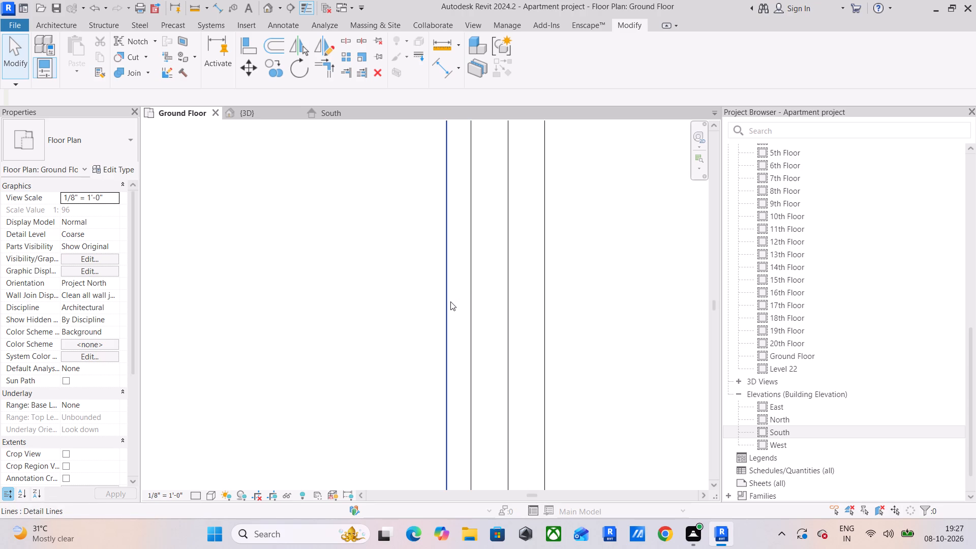
pyautogui.click(445, 178)
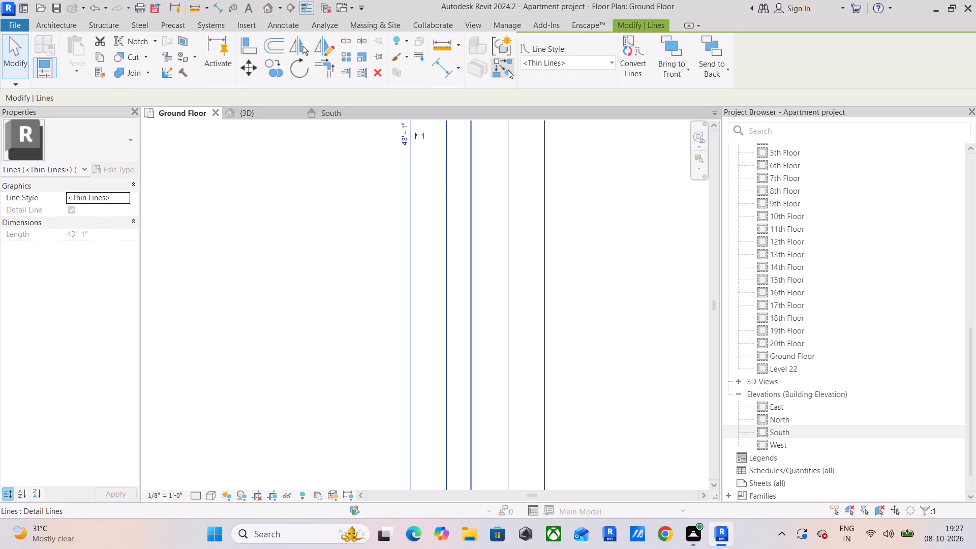
pyautogui.click(504, 71)
pyautogui.moveTo(219, 95); pyautogui.dragTo(167, 96)
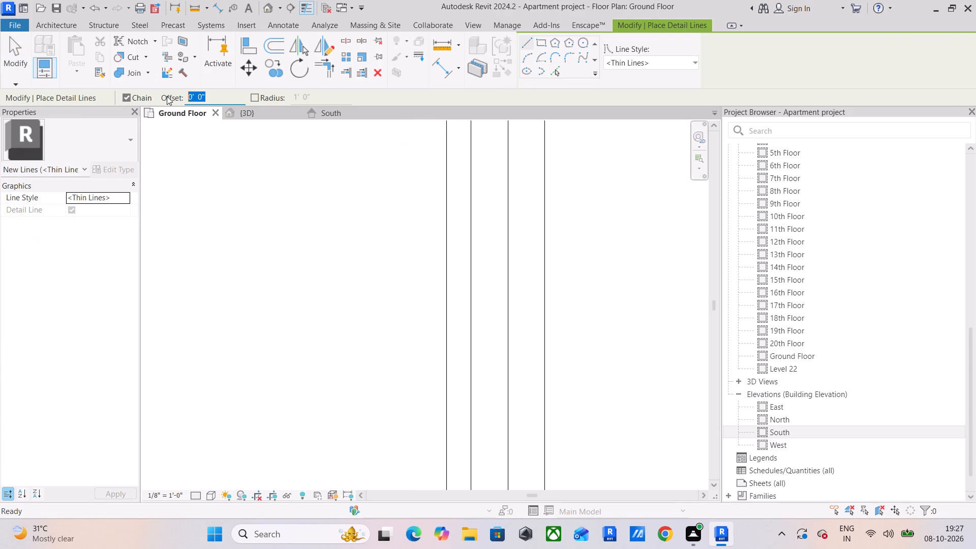
pyautogui.write('6"')
pyautogui.press('Return')
pyautogui.click(557, 71)
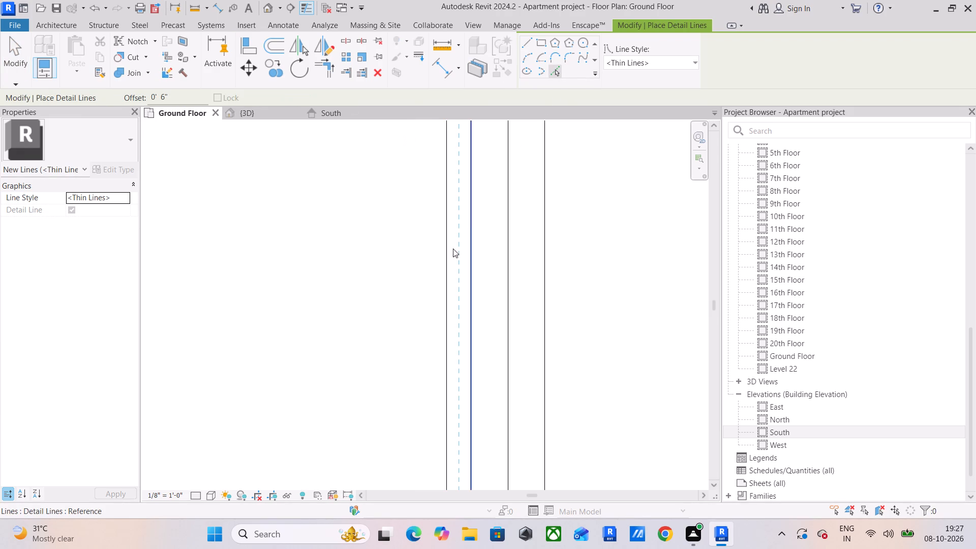
pyautogui.click(445, 254)
pyautogui.press('Escape')
pyautogui.press('Escape')
pyautogui.press('Escape')
# Delete the source detail line just east of the newly offset line.
pyautogui.click(448, 250)
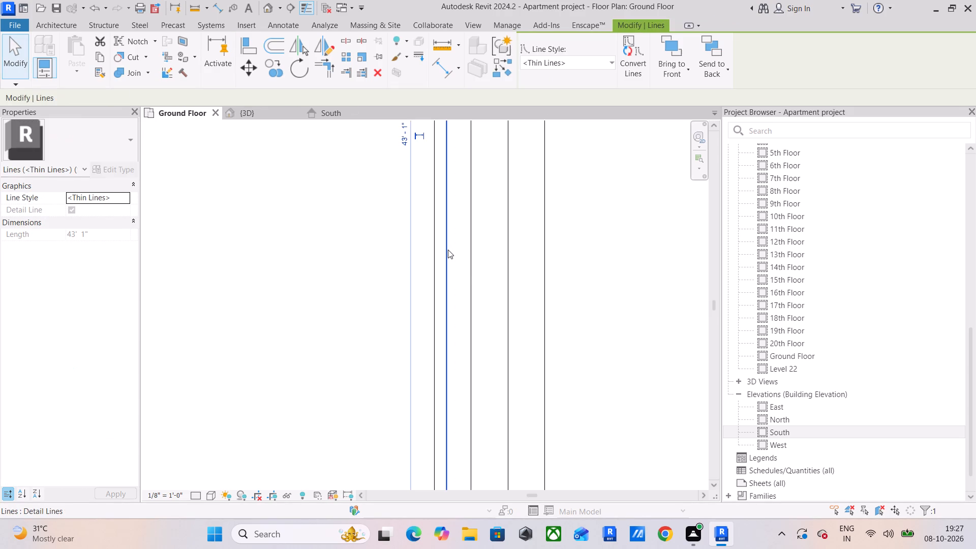
pyautogui.press('Delete')
# Start a new floor of type Generic - 12" with a rectangular boundary, dismissing the save reminder.
pyautogui.scroll(-9, 450, 256)
pyautogui.moveTo(450, 284); pyautogui.dragTo(433, 311, button='middle')
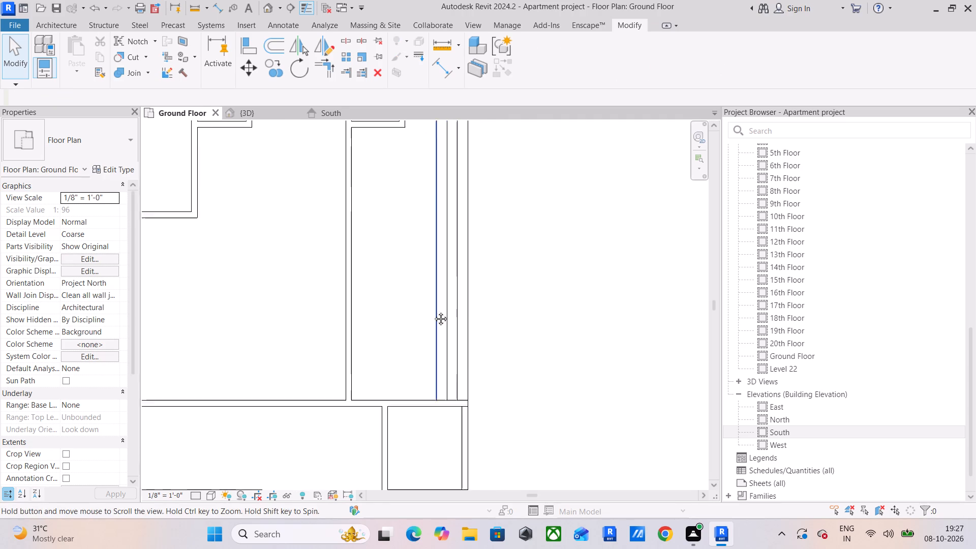
pyautogui.moveTo(433, 311); pyautogui.dragTo(399, 383, button='middle')
pyautogui.moveTo(399, 383); pyautogui.dragTo(468, 361, button='middle')
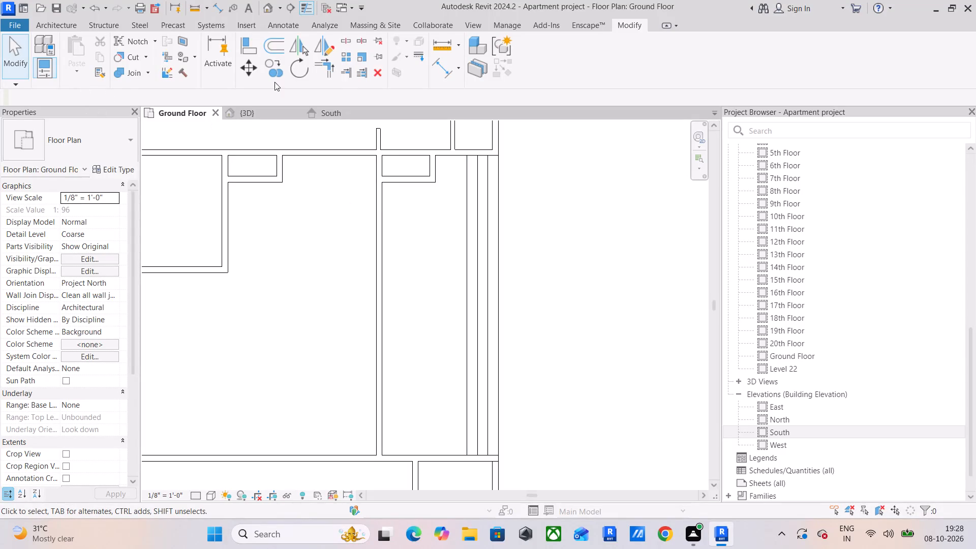
pyautogui.click(64, 21)
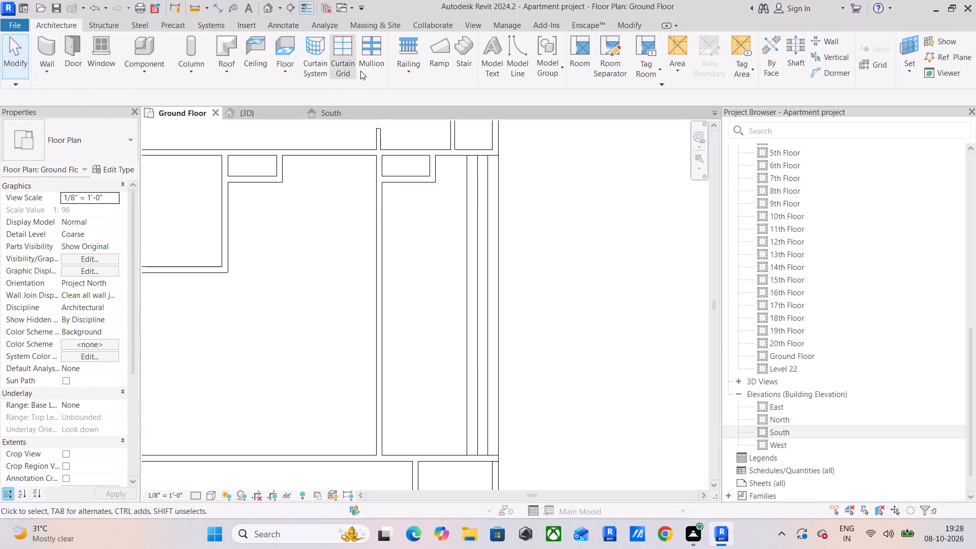
pyautogui.click(280, 50)
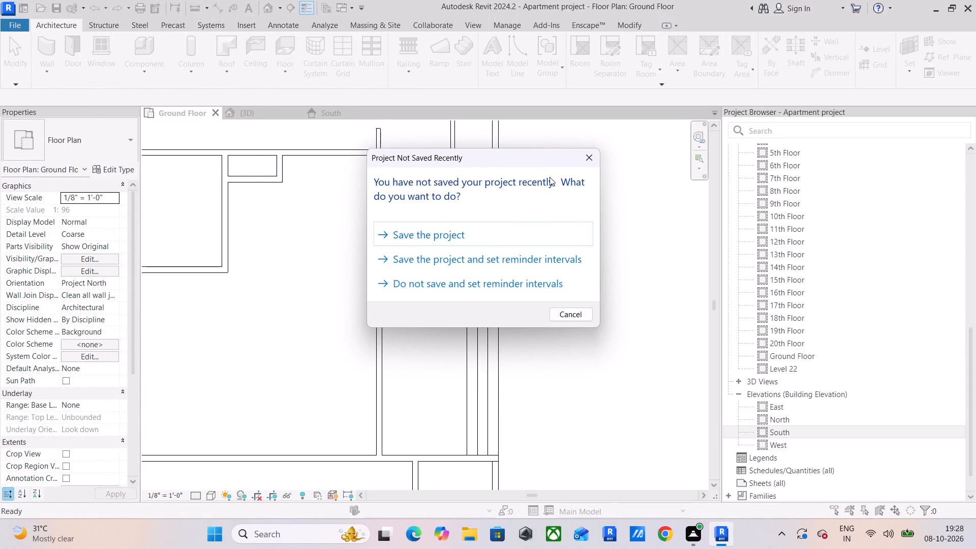
pyautogui.click(590, 152)
pyautogui.click(102, 135)
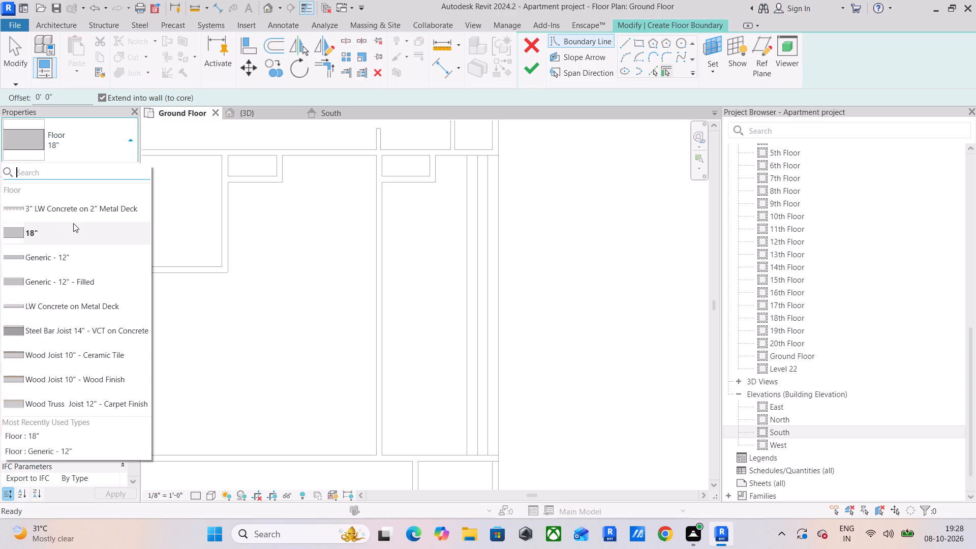
pyautogui.scroll(2, 65, 255)
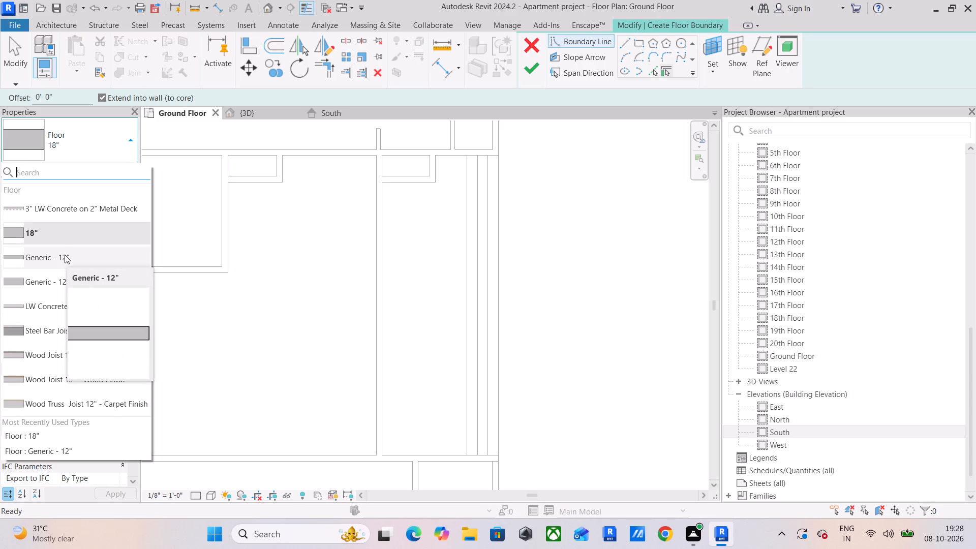
pyautogui.scroll(-1, 65, 255)
pyautogui.click(65, 255)
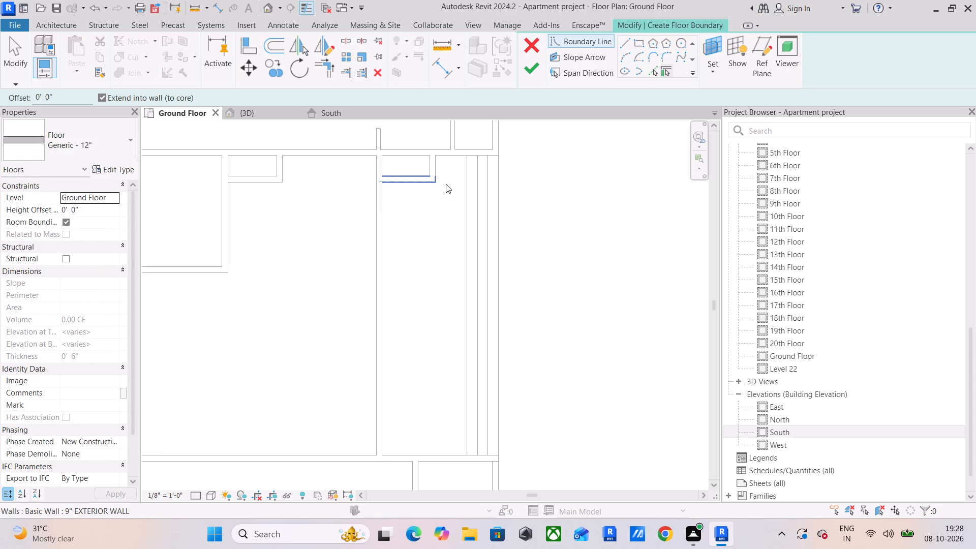
pyautogui.click(637, 37)
pyautogui.moveTo(297, 176); pyautogui.dragTo(522, 178, button='middle')
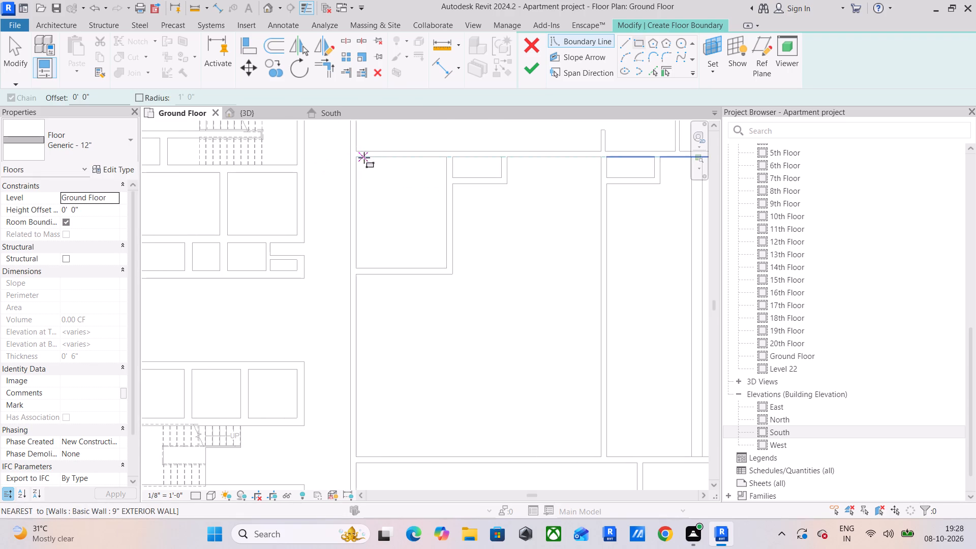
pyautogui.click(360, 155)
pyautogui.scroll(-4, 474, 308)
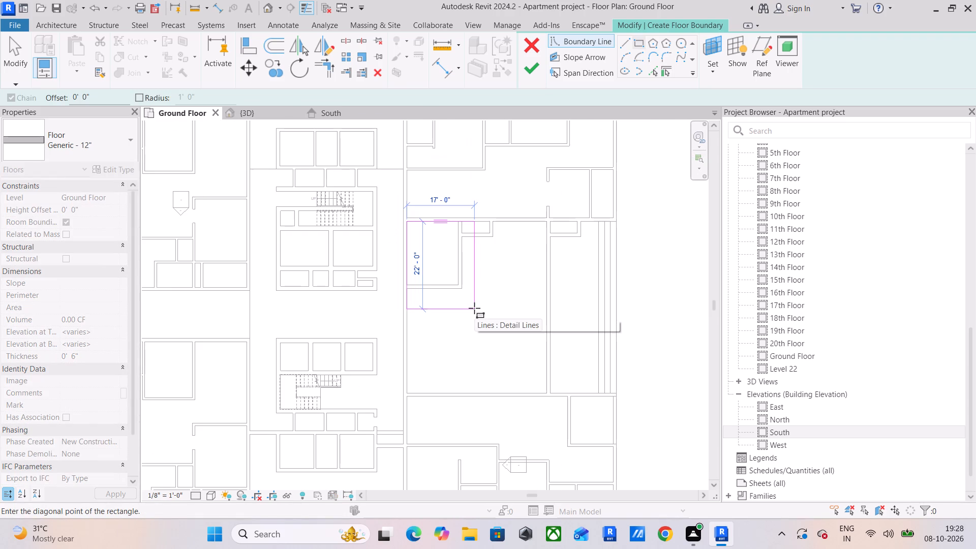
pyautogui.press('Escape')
# Create the floor with a rectangle from the exterior wall corner at the gap's northwest to the innermost detail line at the south wall.
pyautogui.scroll(4, 402, 208)
pyautogui.moveTo(382, 195); pyautogui.dragTo(439, 338, button='middle')
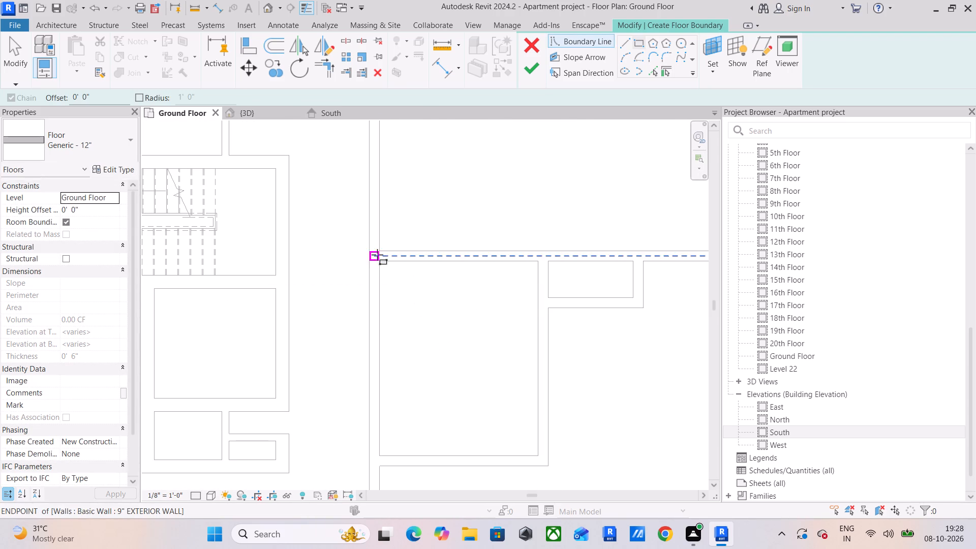
pyautogui.click(371, 249)
pyautogui.scroll(-4, 451, 338)
pyautogui.moveTo(472, 342); pyautogui.dragTo(284, 217, button='middle')
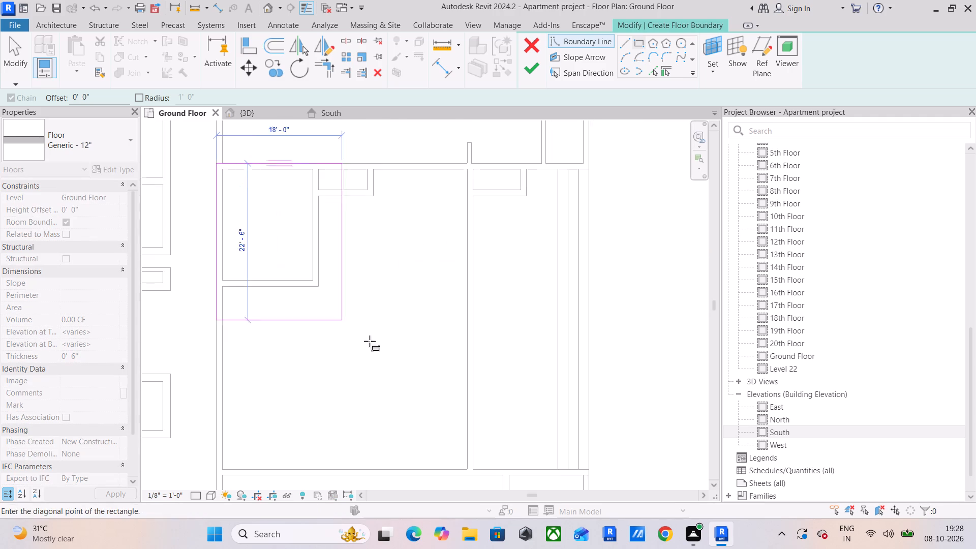
pyautogui.moveTo(463, 393); pyautogui.dragTo(414, 288, button='middle')
pyautogui.click(508, 362)
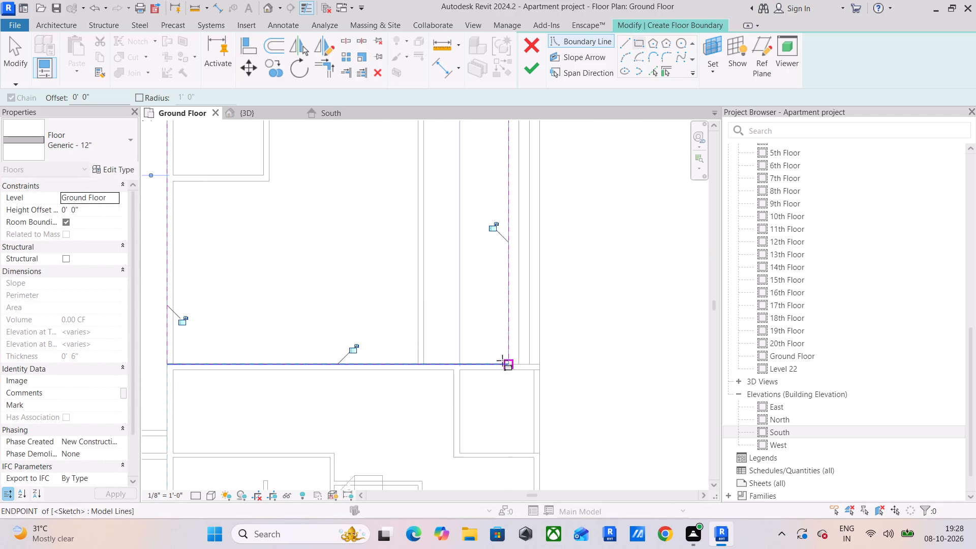
pyautogui.scroll(-3, 472, 307)
pyautogui.click(527, 71)
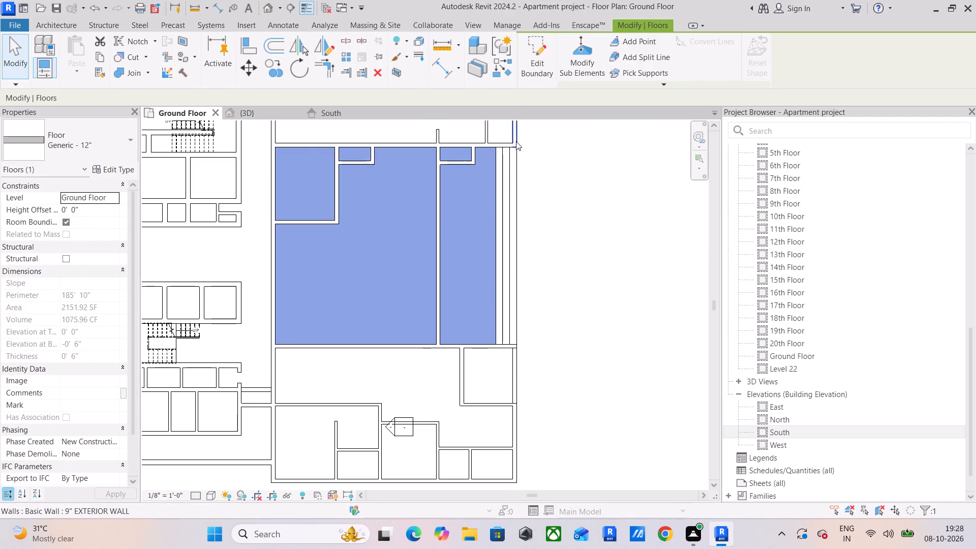
pyautogui.scroll(3, 516, 141)
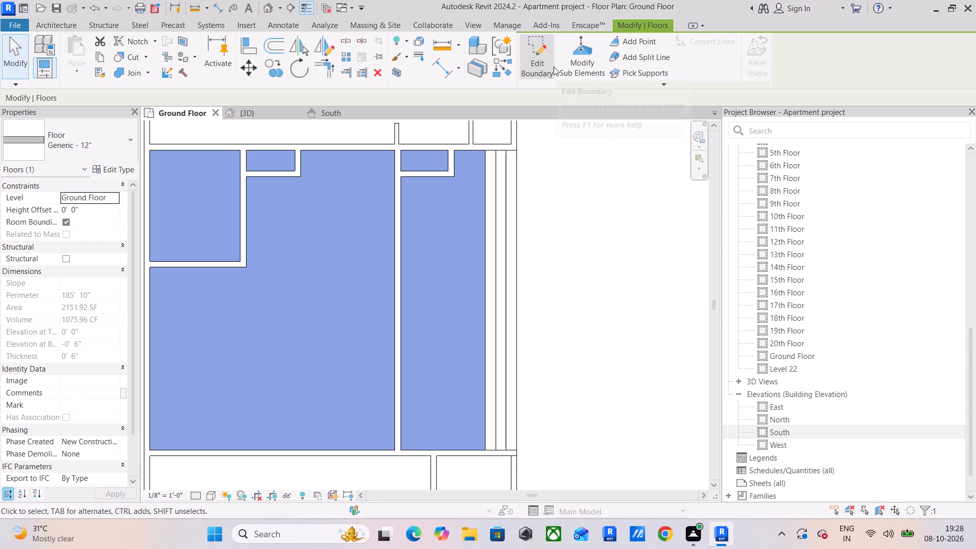
pyautogui.press('Escape')
# Create a second Generic - 12" floor, 43'-1" deep, from the gap's inner northwest corner to the second detail line at the south wall.
pyautogui.moveTo(392, 177); pyautogui.dragTo(467, 205, button='middle')
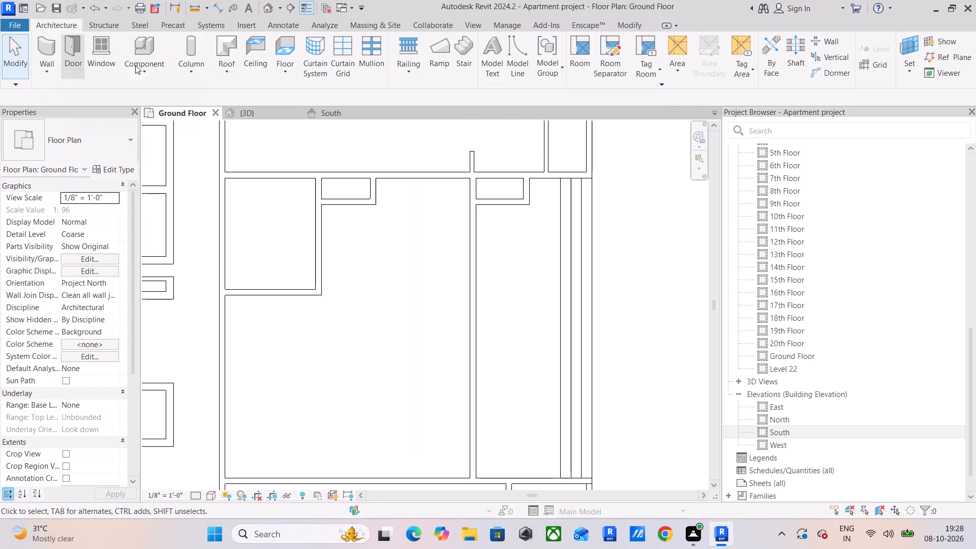
pyautogui.click(281, 56)
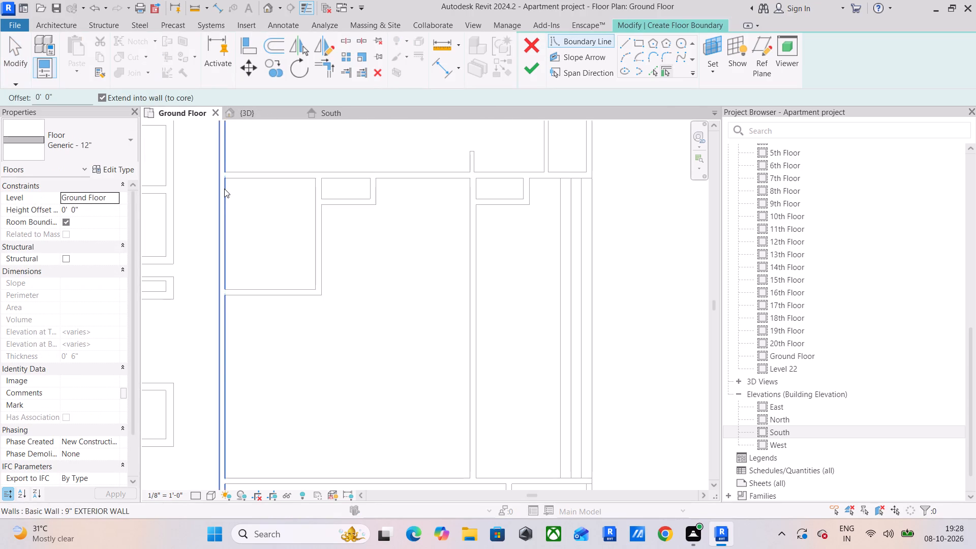
pyautogui.scroll(4, 224, 190)
pyautogui.click(637, 42)
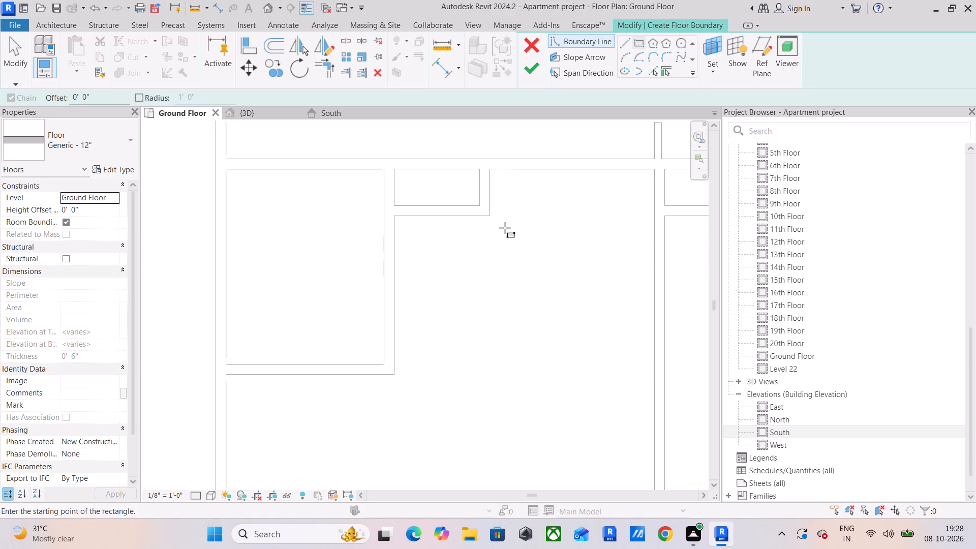
pyautogui.moveTo(505, 228); pyautogui.dragTo(281, 187, button='middle')
pyautogui.scroll(-1, 258, 193)
pyautogui.moveTo(261, 200); pyautogui.dragTo(393, 205, button='middle')
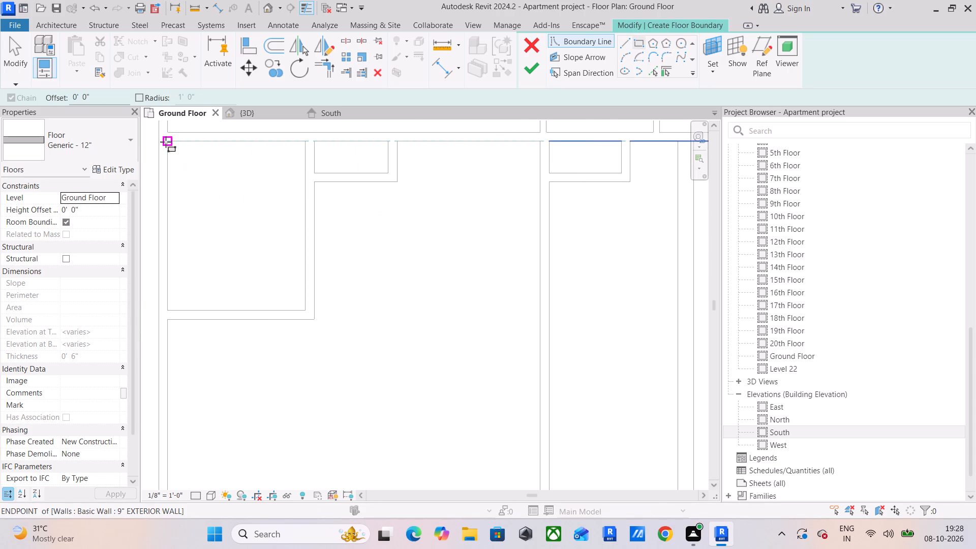
pyautogui.click(166, 142)
pyautogui.scroll(-3, 330, 316)
pyautogui.moveTo(351, 319); pyautogui.dragTo(319, 235, button='middle')
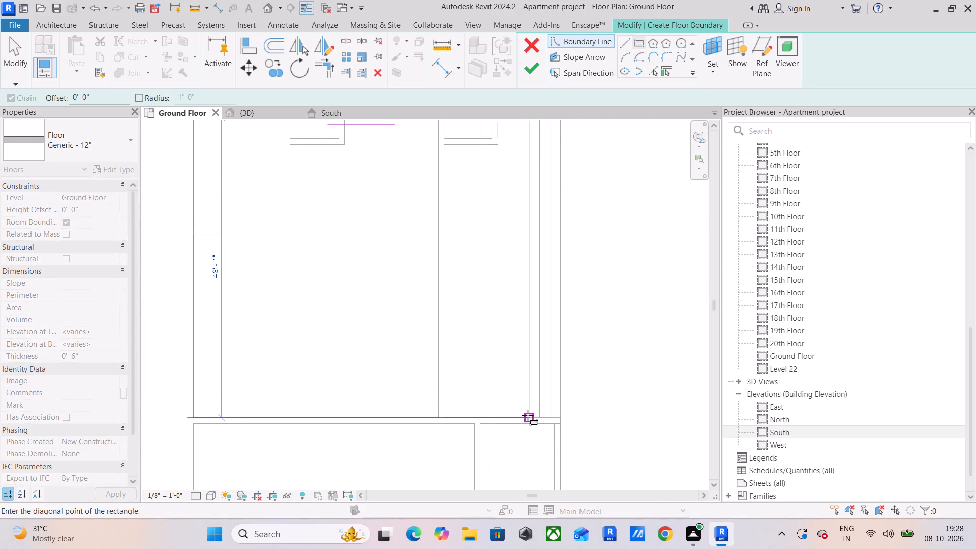
pyautogui.click(540, 417)
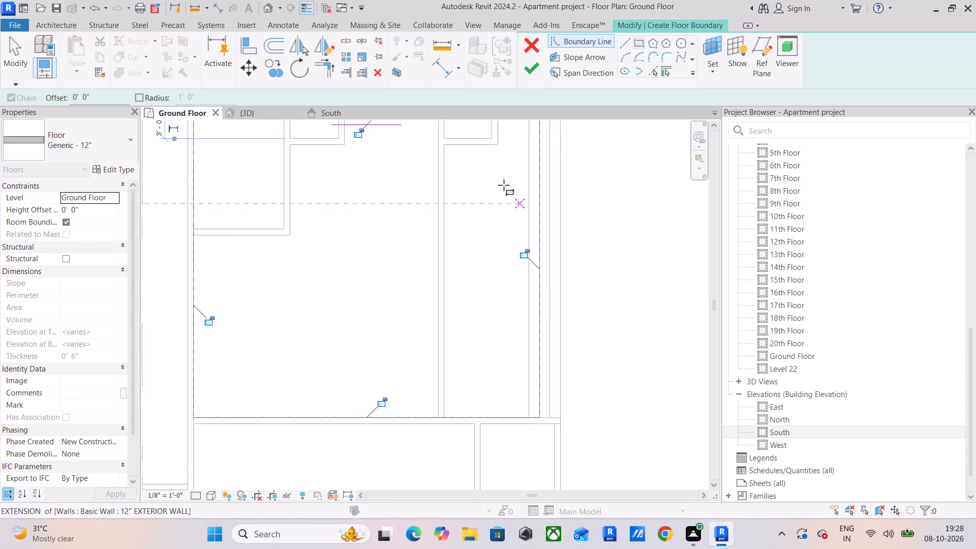
pyautogui.click(533, 74)
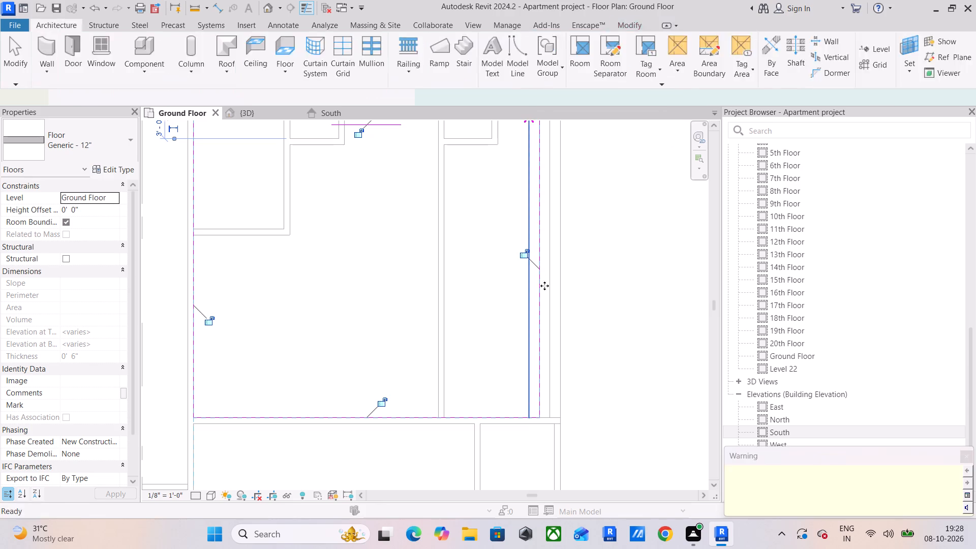
# Examine the selected floor's height against the levels in the South, North and East elevations.
pyautogui.click(348, 108)
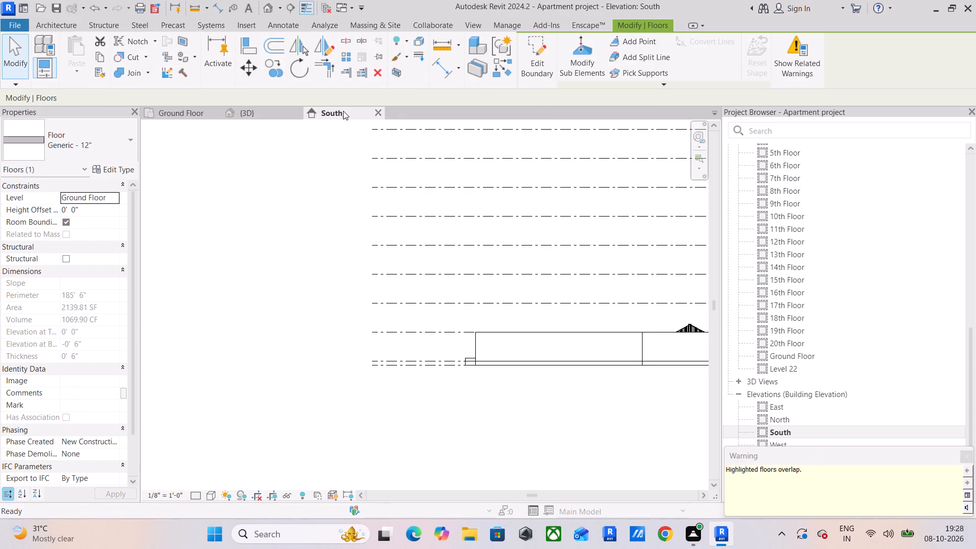
pyautogui.moveTo(479, 390); pyautogui.dragTo(200, 374, button='middle')
pyautogui.moveTo(313, 358); pyautogui.dragTo(413, 357, button='middle')
pyautogui.scroll(9, 216, 350)
pyautogui.scroll(-3, 341, 348)
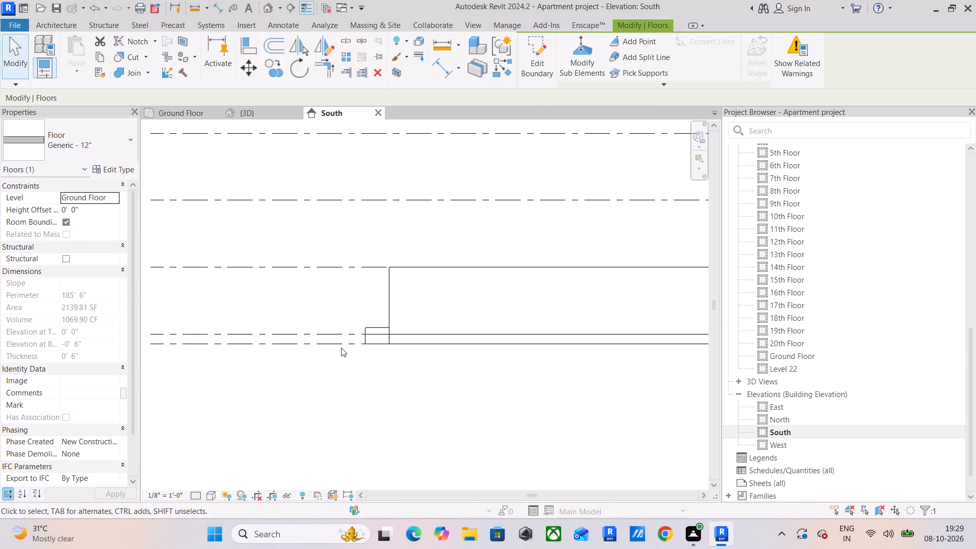
pyautogui.doubleClick(809, 421)
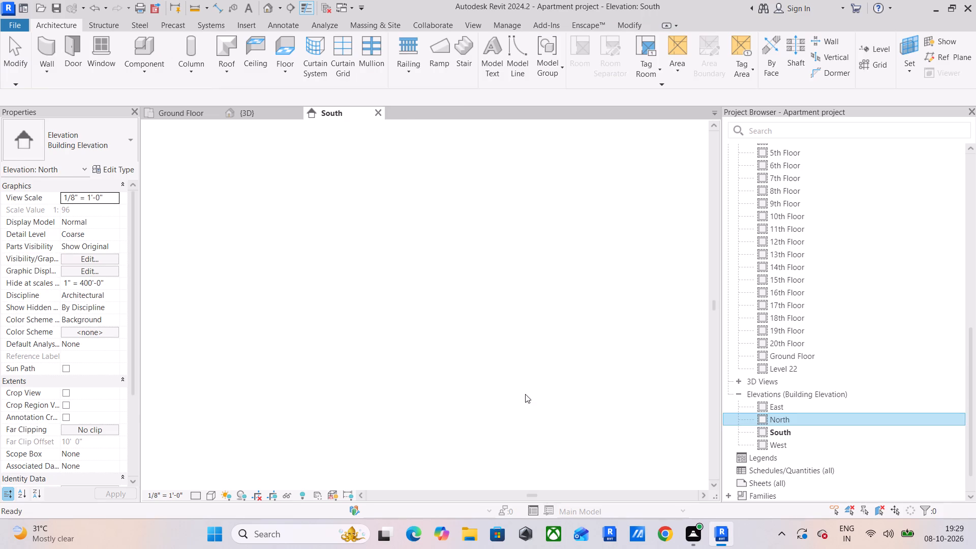
pyautogui.moveTo(463, 433); pyautogui.dragTo(466, 328, button='middle')
pyautogui.scroll(5, 376, 402)
pyautogui.scroll(5, 344, 315)
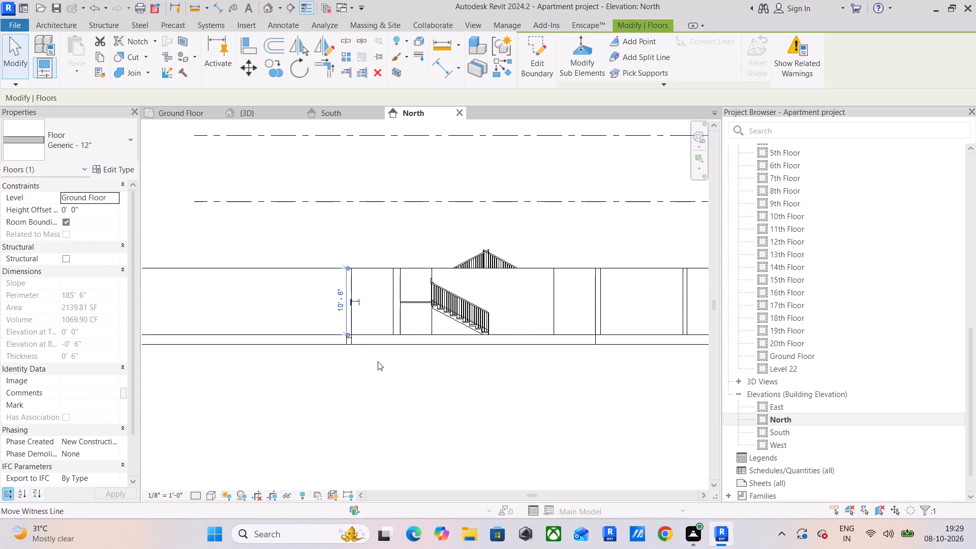
pyautogui.doubleClick(806, 404)
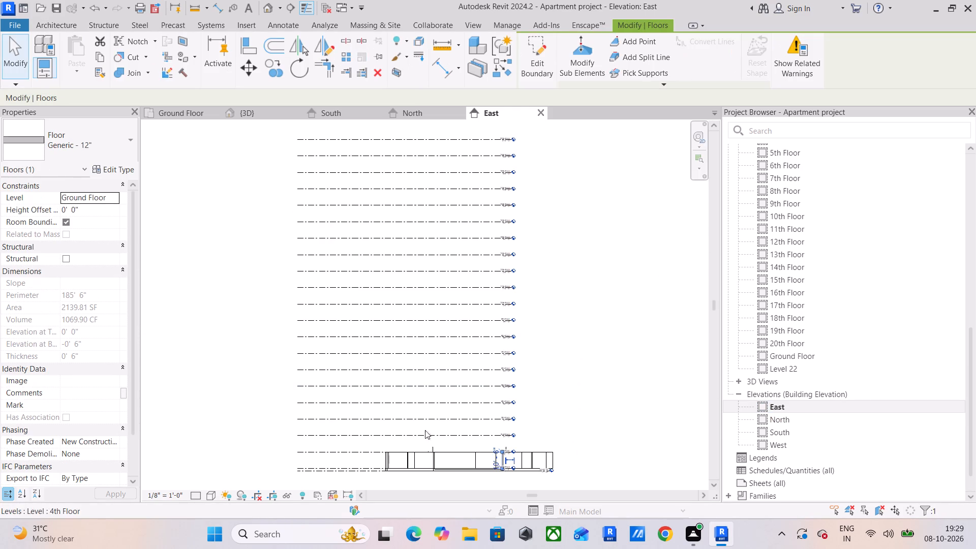
pyautogui.moveTo(465, 460); pyautogui.dragTo(438, 352, button='middle')
pyautogui.scroll(11, 469, 375)
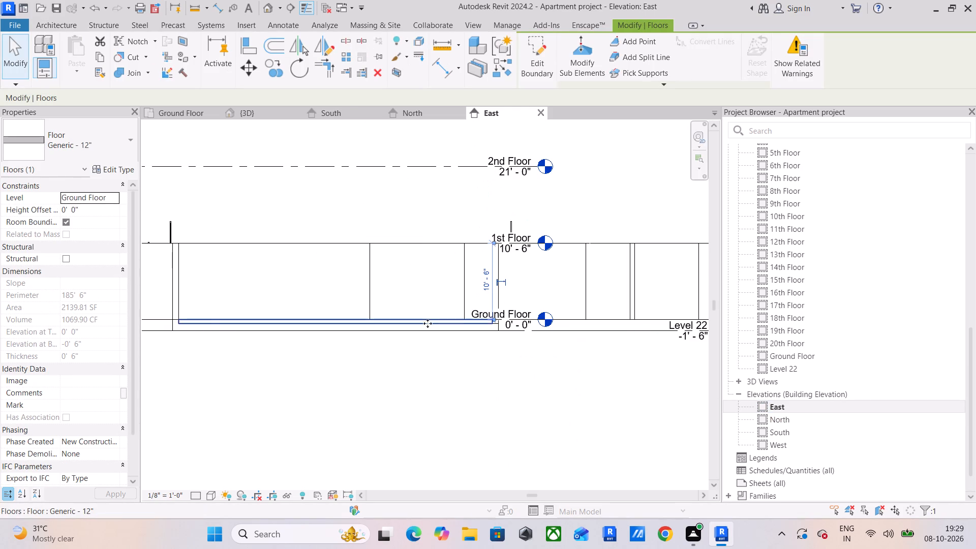
# Move the selected Generic - 12" floor down in the East elevation to a -0' 6" offset, its top meeting the upper floor's underside.
pyautogui.scroll(4, 174, 315)
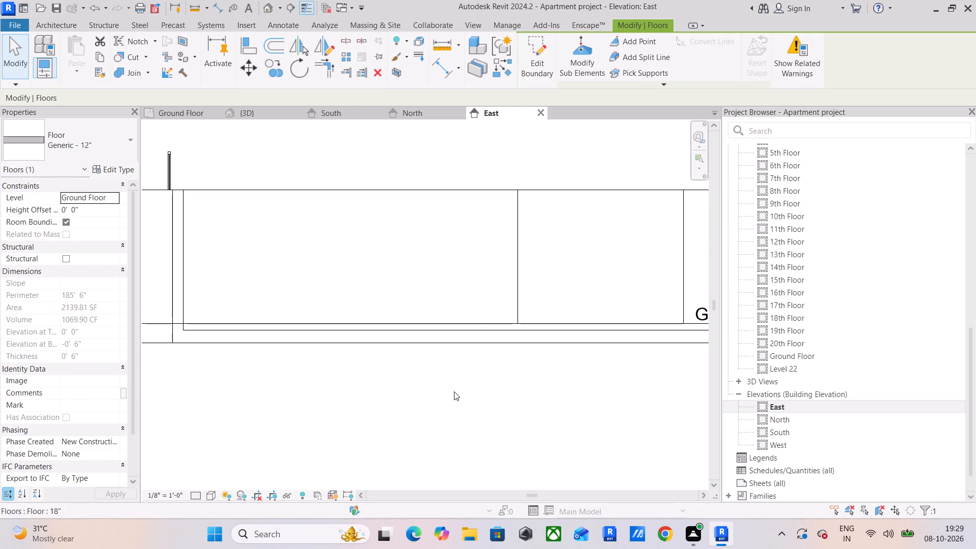
pyautogui.moveTo(381, 371); pyautogui.dragTo(455, 358, button='middle')
pyautogui.press('Down')
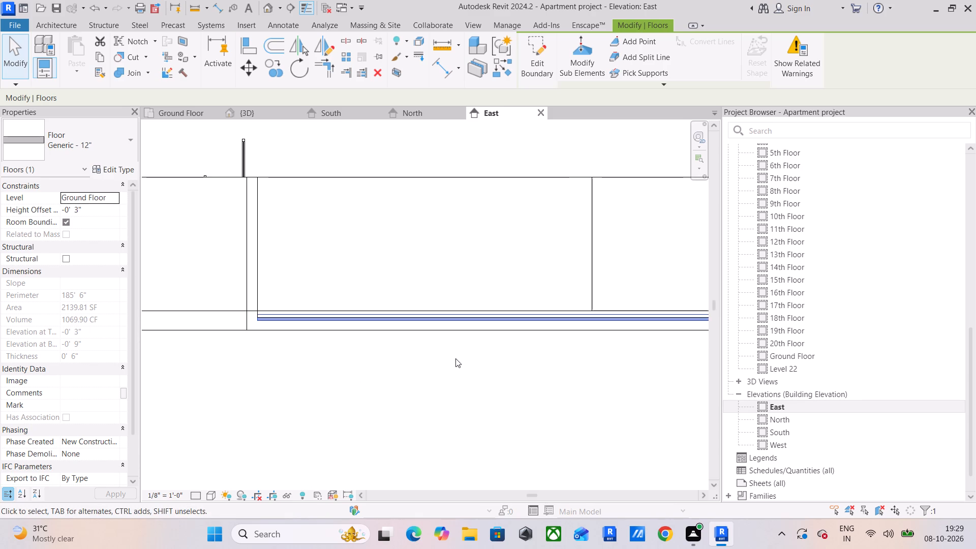
pyautogui.press('Down')
pyautogui.press('Down')
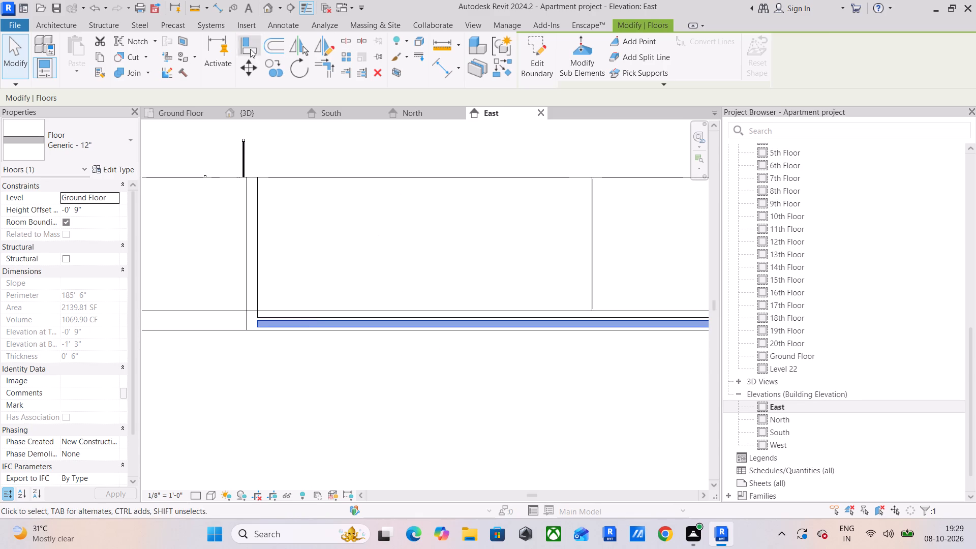
pyautogui.click(246, 67)
pyautogui.scroll(10, 248, 302)
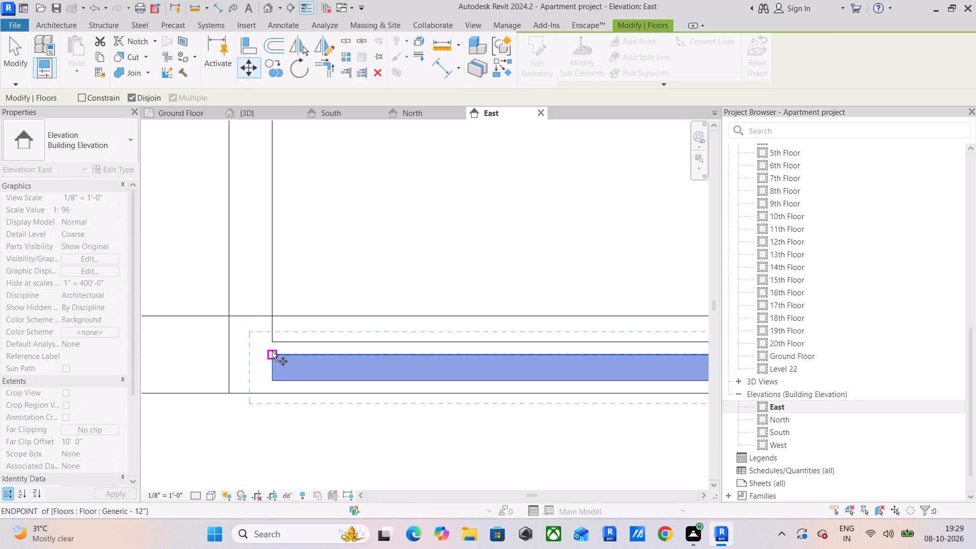
pyautogui.click(272, 354)
pyautogui.click(276, 340)
pyautogui.press('Escape')
# Close the North and South elevation views.
pyautogui.scroll(-5, 298, 328)
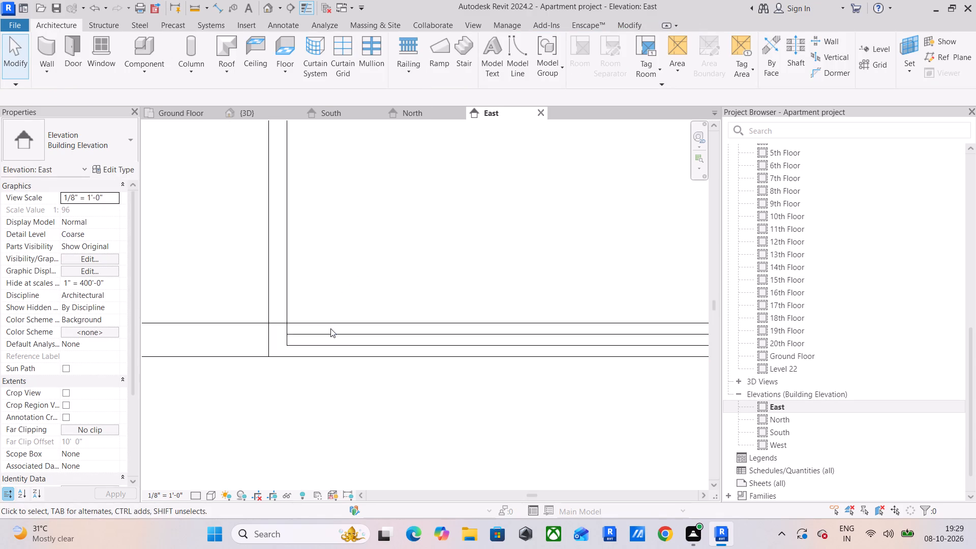
pyautogui.scroll(-2, 330, 328)
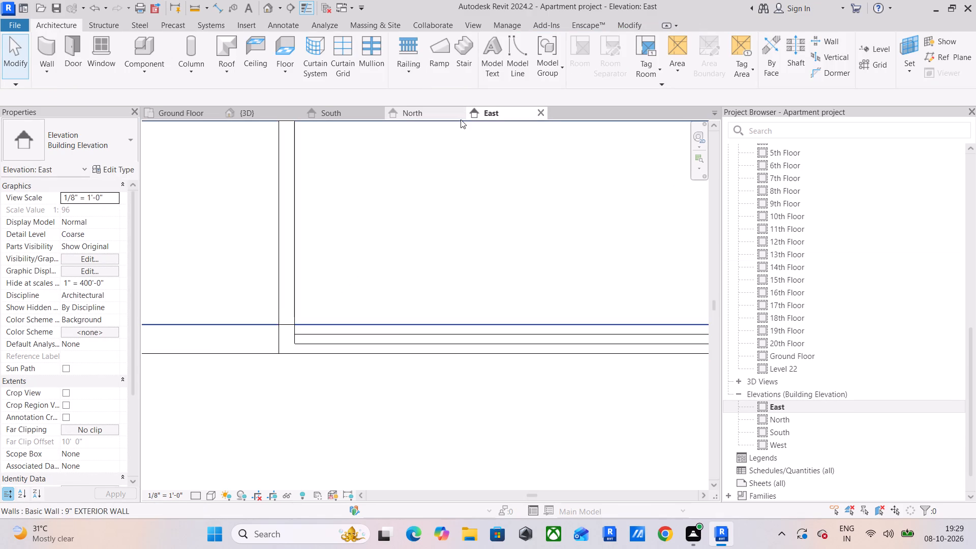
pyautogui.click(461, 113)
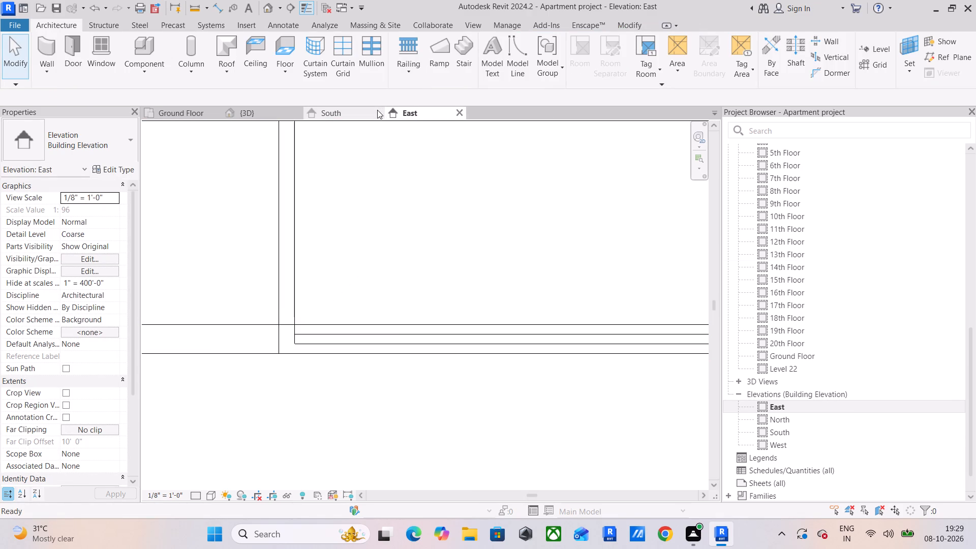
pyautogui.click(377, 110)
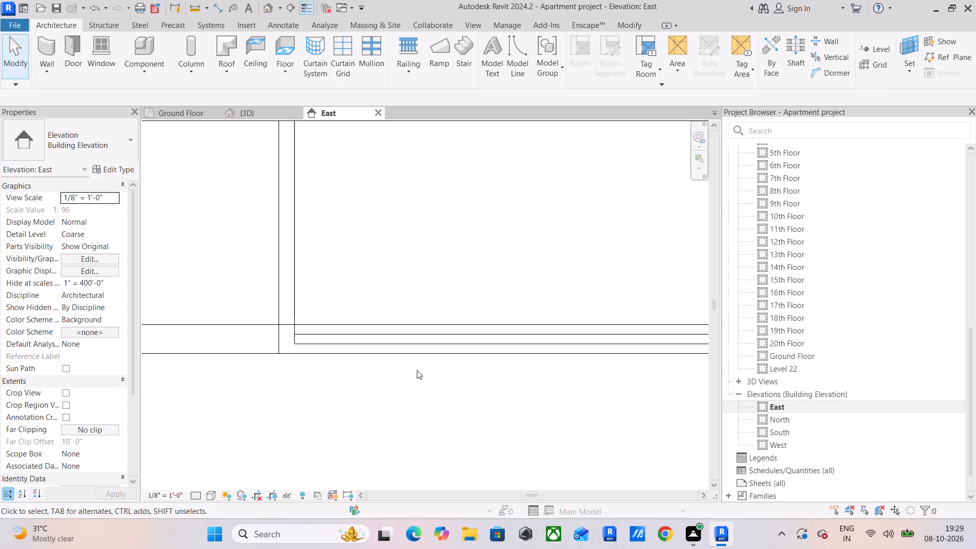
# Copy the lower Generic - 12" floor straight down by its own thickness, placing the copy at a -1' 0" height offset.
pyautogui.click(316, 343)
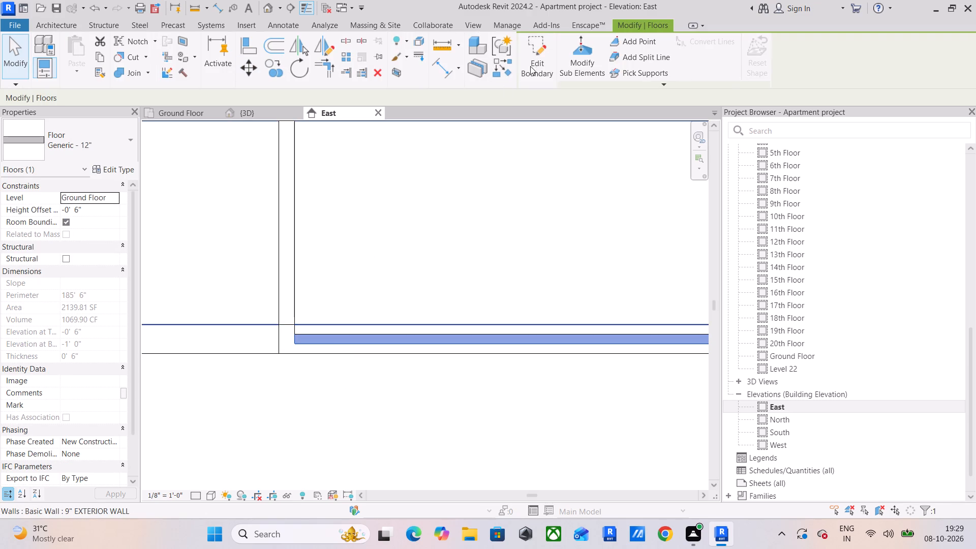
pyautogui.click(283, 71)
pyautogui.scroll(4, 277, 354)
pyautogui.click(304, 318)
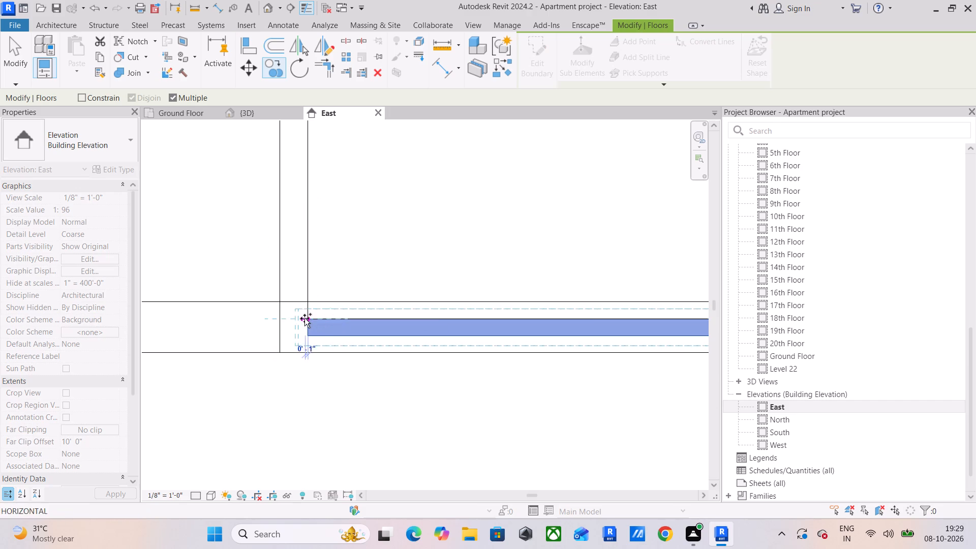
pyautogui.click(309, 335)
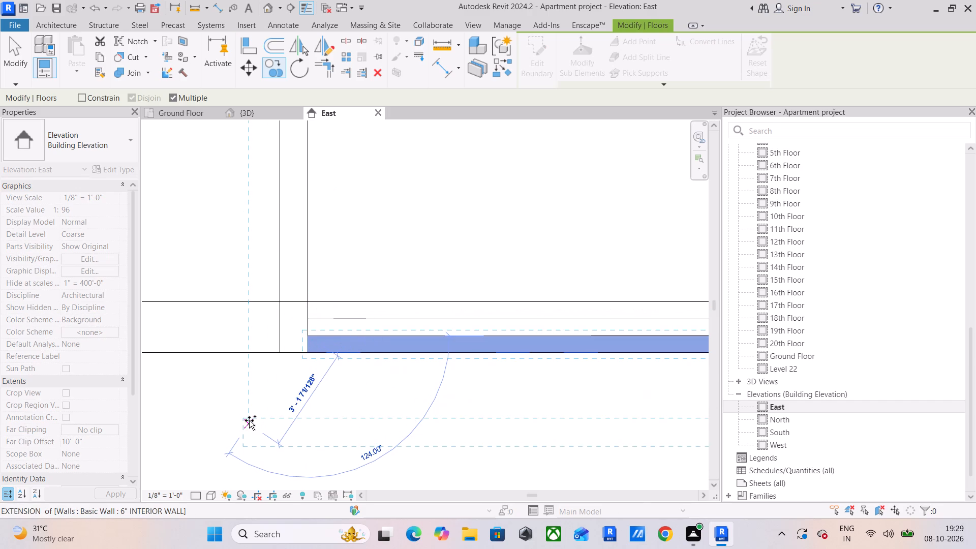
pyautogui.press('Escape')
pyautogui.press('Escape')
pyautogui.press('Escape')
# Edit the lowest floor's boundary in the Ground Floor plan, extending its east edge to the exterior wall's outer face.
pyautogui.scroll(-3, 271, 402)
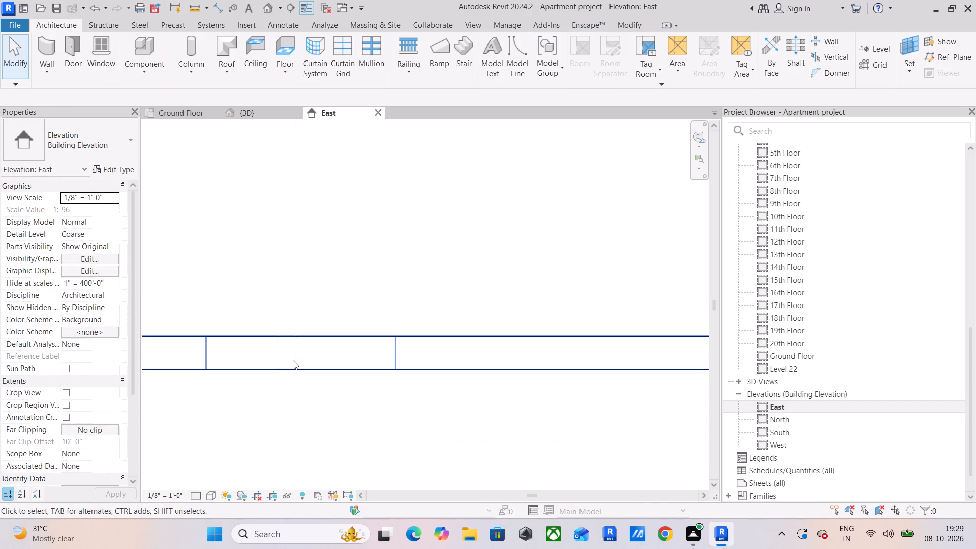
pyautogui.click(293, 360)
pyautogui.click(194, 115)
pyautogui.scroll(-1, 379, 386)
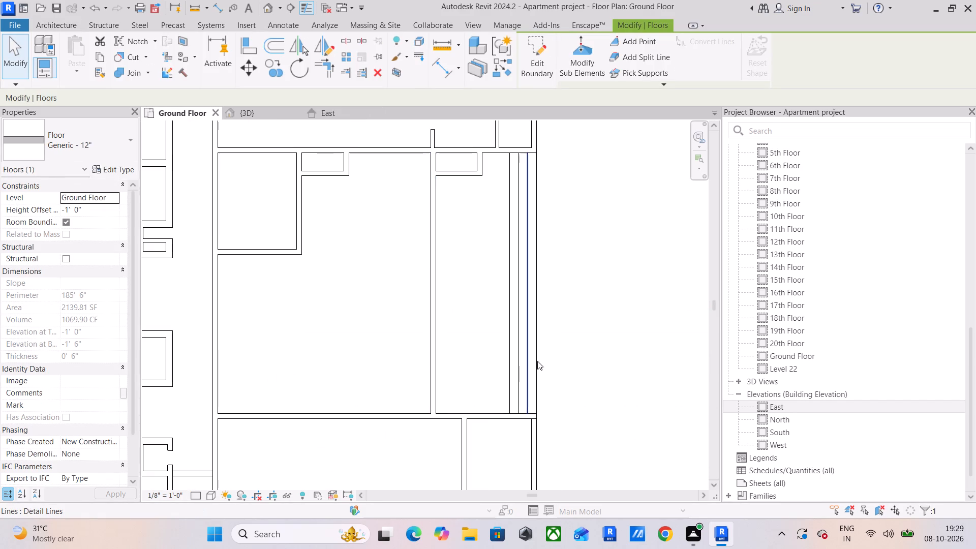
pyautogui.scroll(3, 530, 342)
pyautogui.click(532, 68)
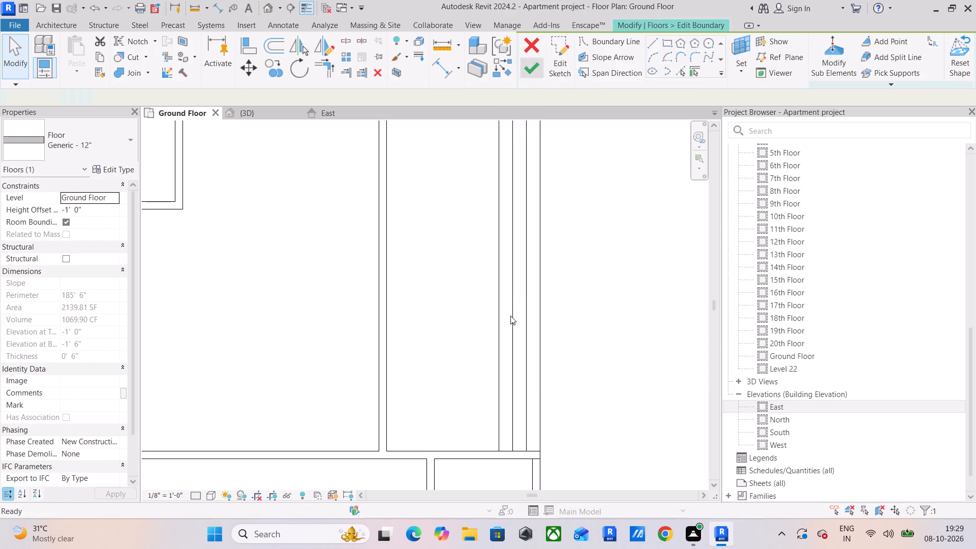
pyautogui.click(509, 328)
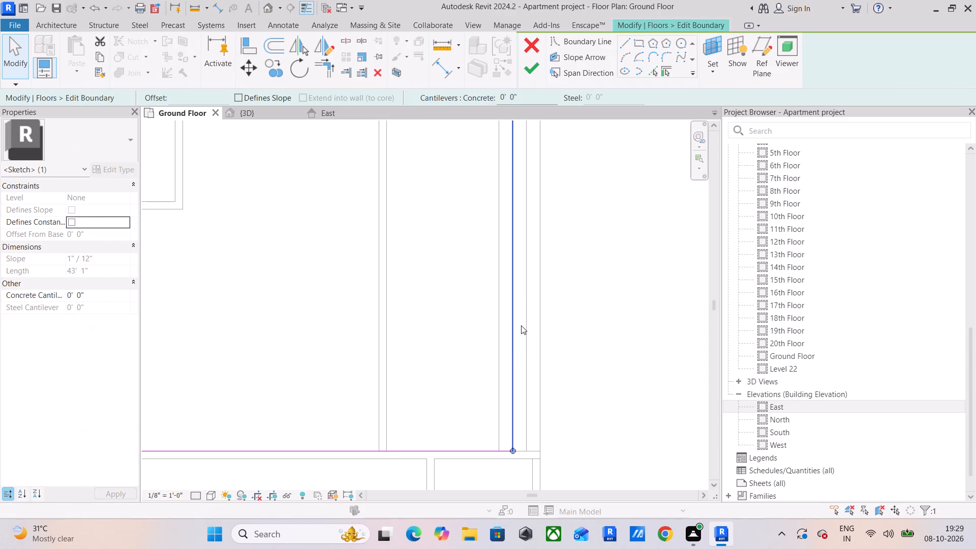
pyautogui.moveTo(513, 325); pyautogui.dragTo(534, 324)
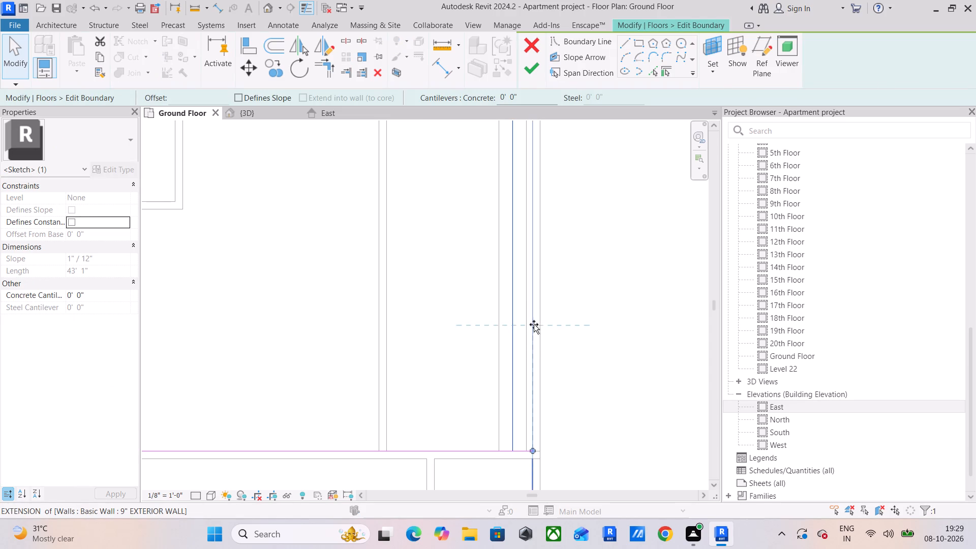
pyautogui.moveTo(534, 324); pyautogui.dragTo(540, 324)
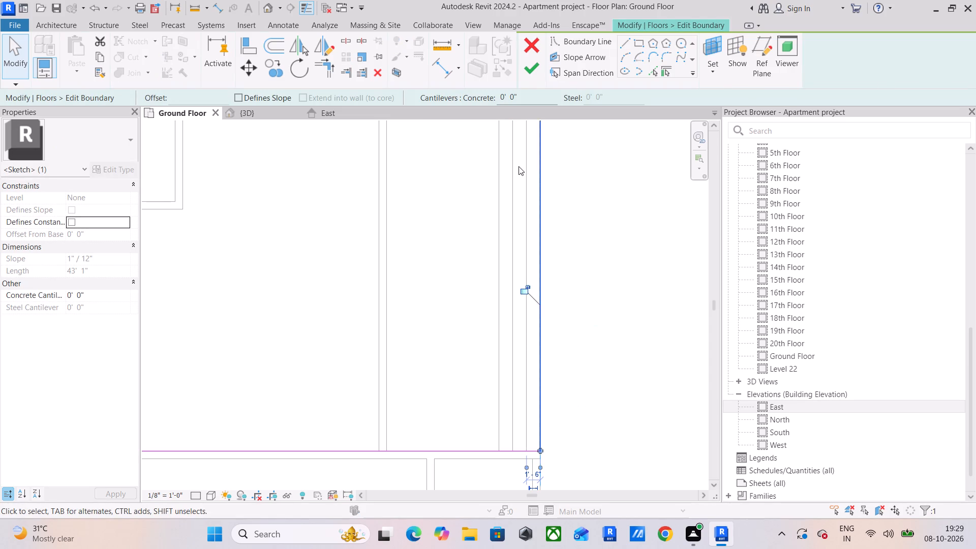
pyautogui.click(526, 76)
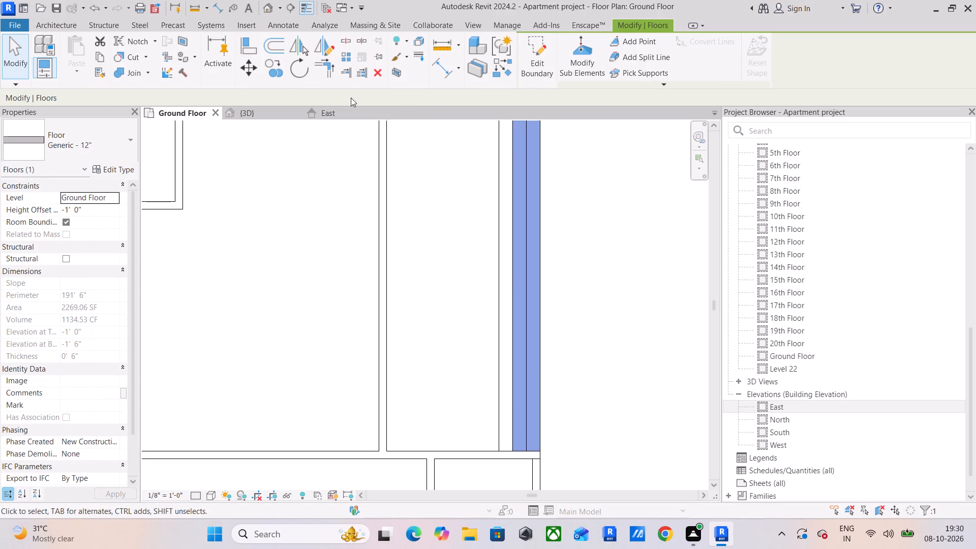
# Examine the three stepped floors along the eastern gap and their junctions with the adjoining apartments in 3D.
pyautogui.click(261, 111)
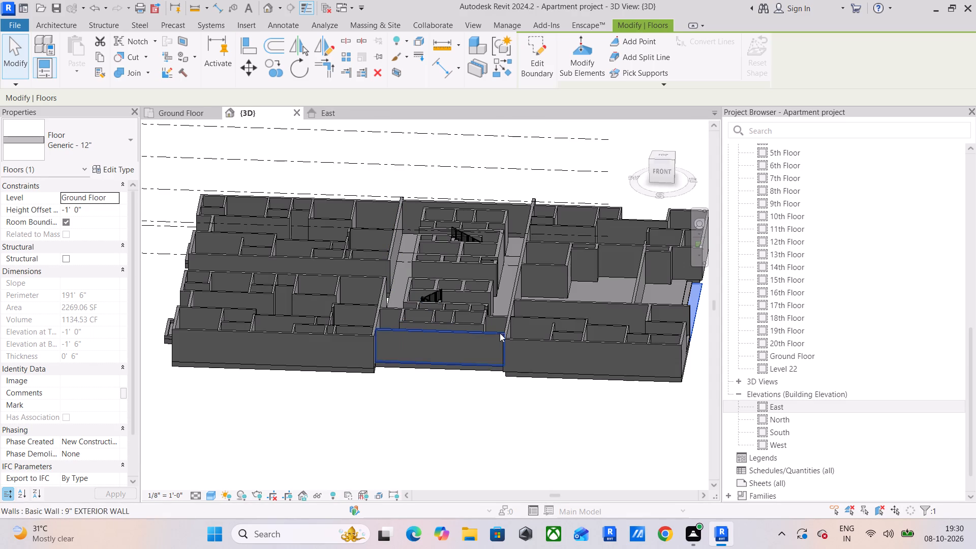
pyautogui.keyDown('shift'); pyautogui.moveTo(503, 331); pyautogui.dragTo(404, 303, button='middle'); pyautogui.keyUp('shift')
pyautogui.scroll(10, 621, 357)
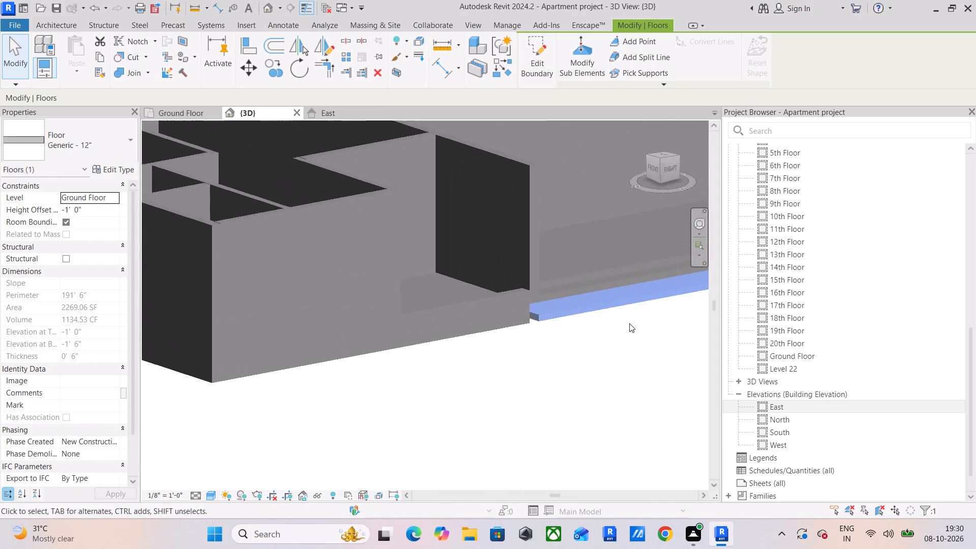
pyautogui.moveTo(627, 325); pyautogui.dragTo(541, 395, button='middle')
pyautogui.click(537, 396)
pyautogui.scroll(9, 491, 362)
pyautogui.keyDown('shift'); pyautogui.moveTo(477, 383); pyautogui.dragTo(477, 401, button='middle'); pyautogui.keyUp('shift')
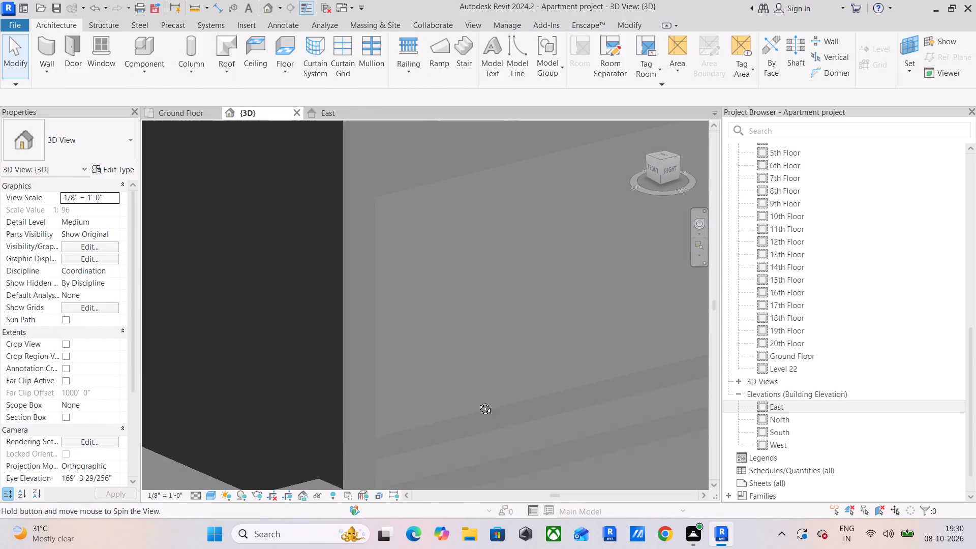
pyautogui.keyDown('shift'); pyautogui.moveTo(477, 401); pyautogui.dragTo(478, 409, button='middle'); pyautogui.keyUp('shift')
pyautogui.scroll(1, 485, 411)
pyautogui.moveTo(485, 409); pyautogui.dragTo(306, 87, button='middle')
pyautogui.scroll(-3, 351, 205)
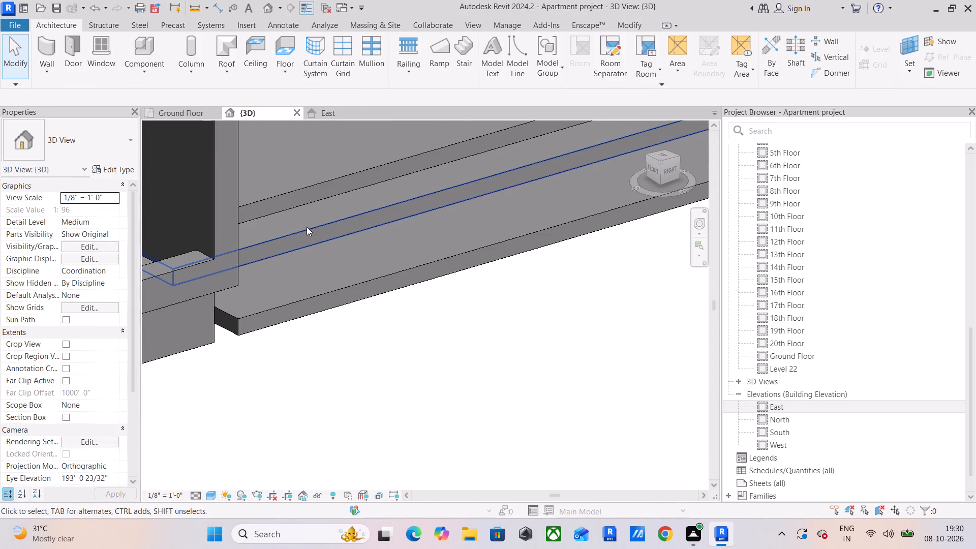
pyautogui.click(307, 227)
pyautogui.scroll(-4, 307, 227)
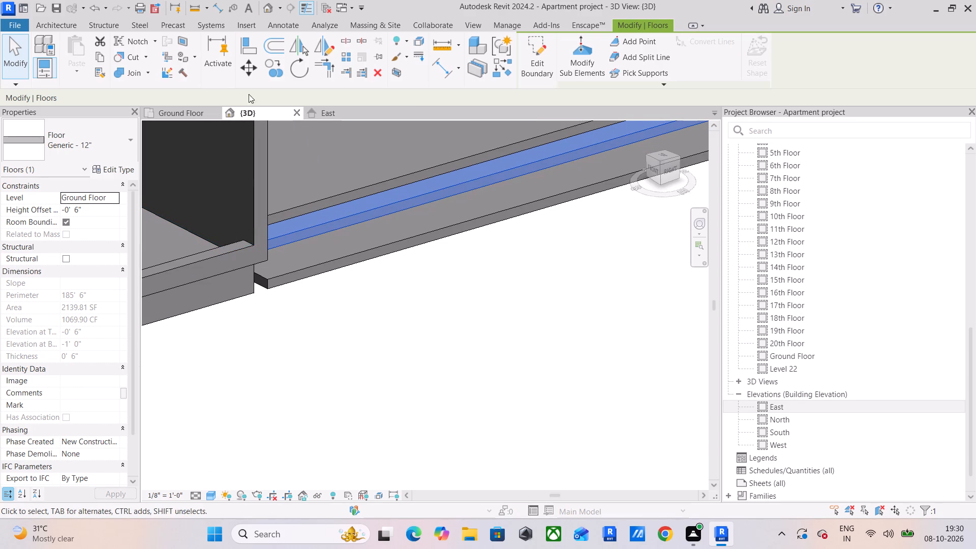
pyautogui.scroll(-3, 342, 260)
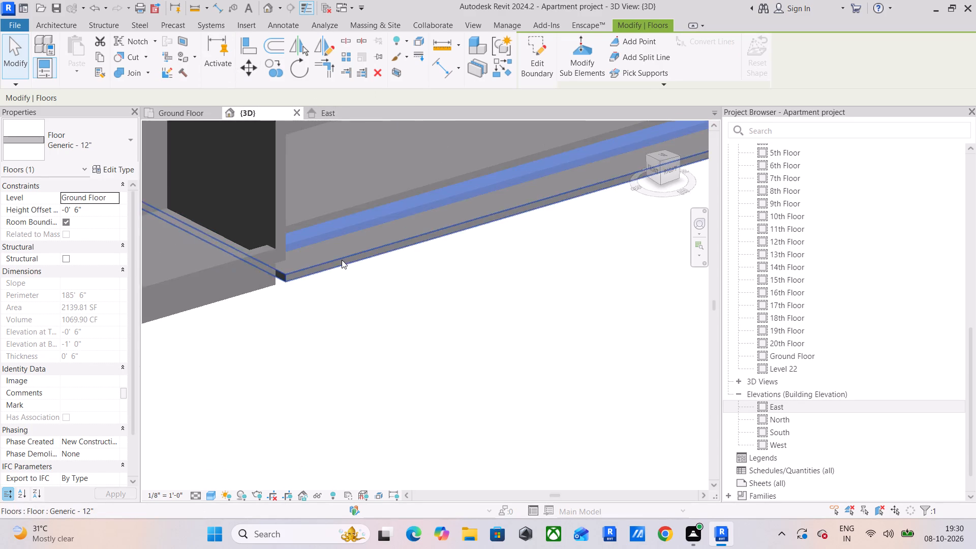
pyautogui.keyDown('shift'); pyautogui.moveTo(467, 257); pyautogui.dragTo(386, 238, button='middle'); pyautogui.keyUp('shift')
pyautogui.moveTo(384, 238); pyautogui.dragTo(648, 255, button='middle')
pyautogui.scroll(-2, 548, 240)
pyautogui.keyDown('shift'); pyautogui.moveTo(529, 236); pyautogui.dragTo(467, 234, button='middle'); pyautogui.keyUp('shift')
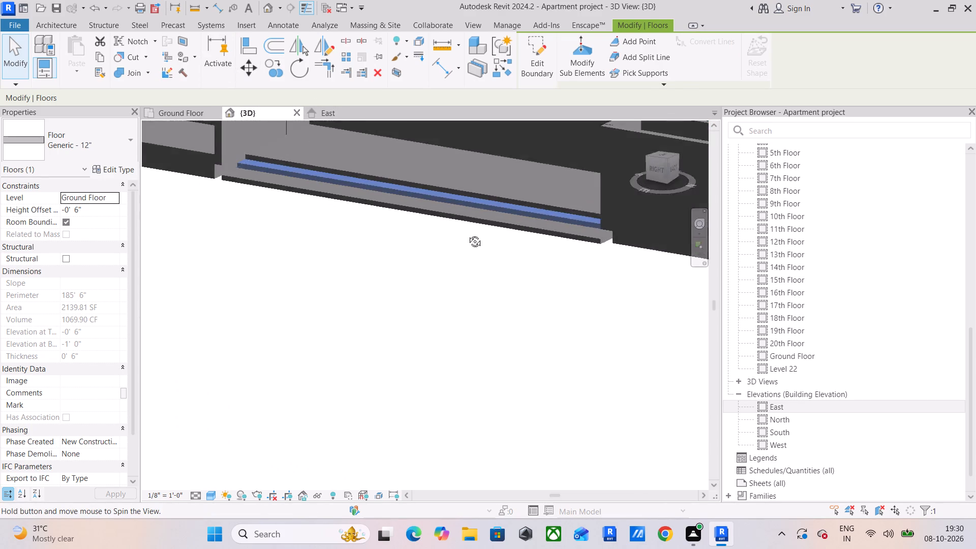
pyautogui.keyDown('shift'); pyautogui.moveTo(467, 234); pyautogui.dragTo(442, 205, button='middle'); pyautogui.keyUp('shift')
pyautogui.moveTo(419, 207); pyautogui.dragTo(481, 309, button='middle')
pyautogui.scroll(4, 228, 227)
pyautogui.scroll(3, 281, 235)
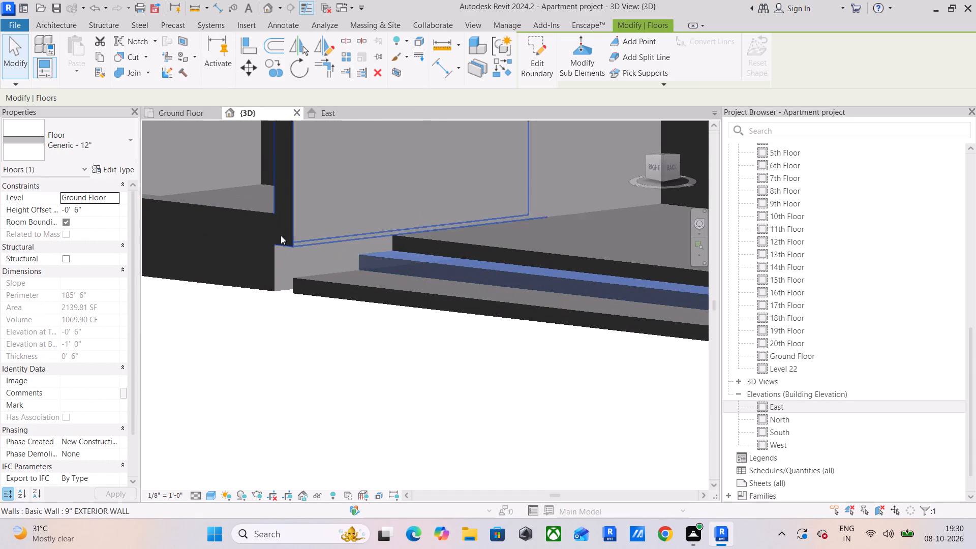
pyautogui.scroll(2, 281, 235)
# Edit the southeast apartment's 18" floor boundary in the Ground Floor plan, moving its north edge to the north face of the dividing wall.
pyautogui.click(273, 274)
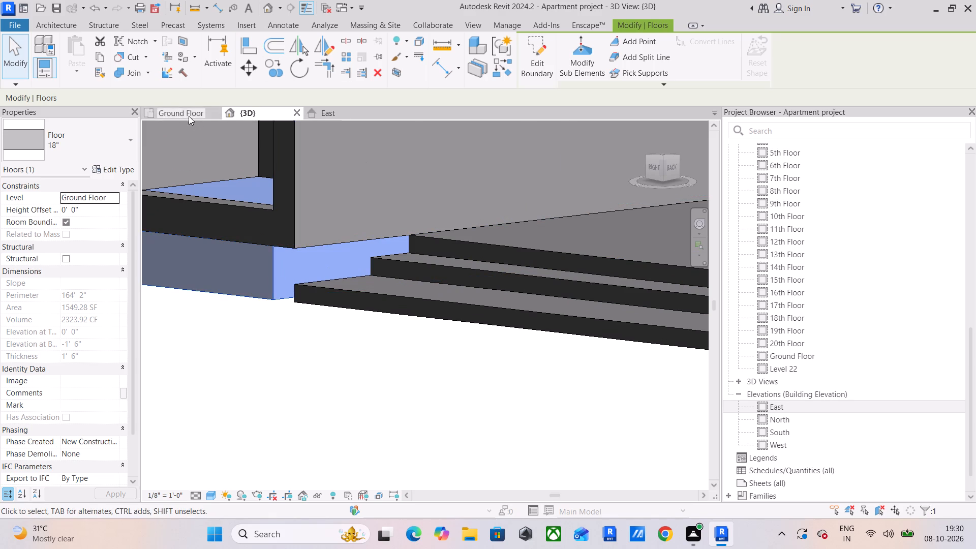
pyautogui.click(190, 113)
pyautogui.scroll(-4, 516, 300)
pyautogui.moveTo(511, 295); pyautogui.dragTo(477, 209, button='middle')
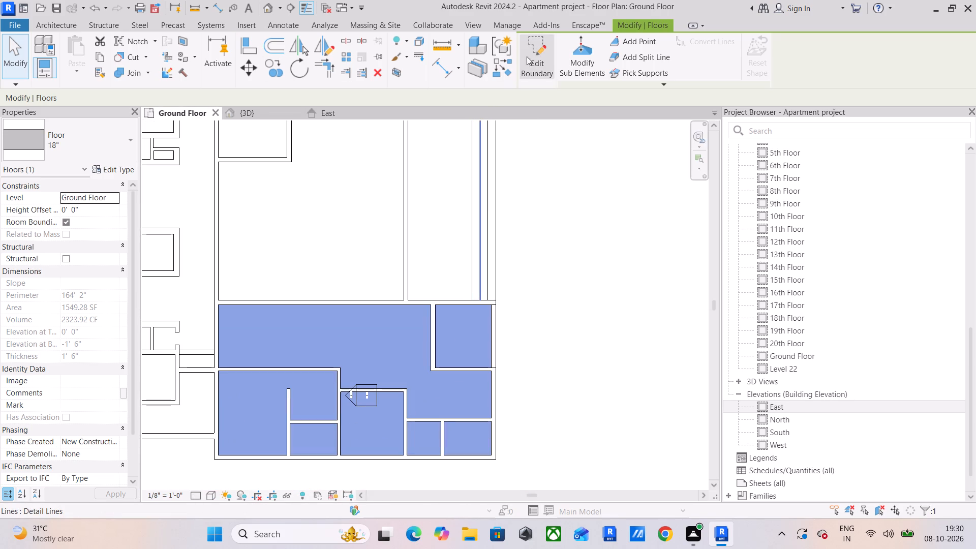
pyautogui.moveTo(532, 54); pyautogui.dragTo(533, 62)
pyautogui.scroll(5, 407, 297)
pyautogui.moveTo(493, 307); pyautogui.dragTo(493, 306)
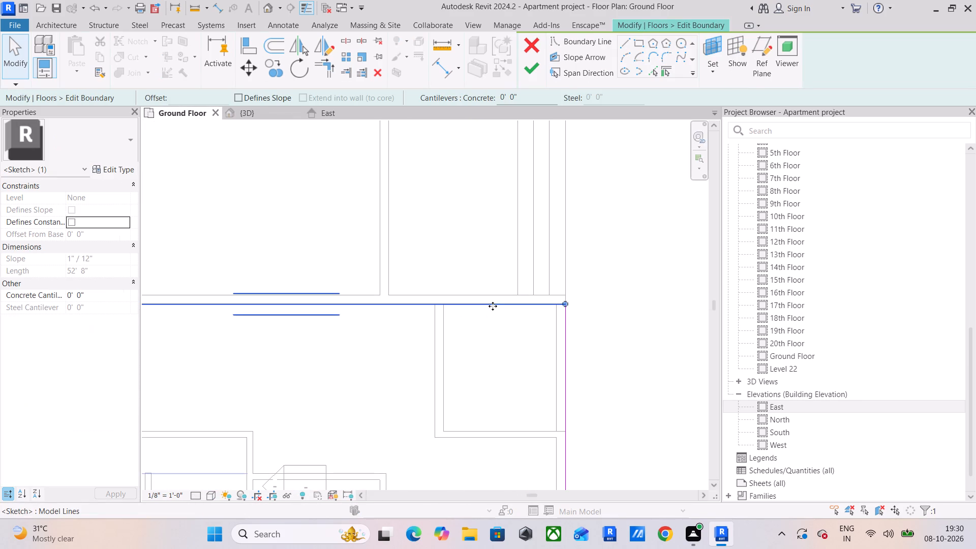
pyautogui.moveTo(493, 306); pyautogui.dragTo(497, 294)
pyautogui.click(630, 263)
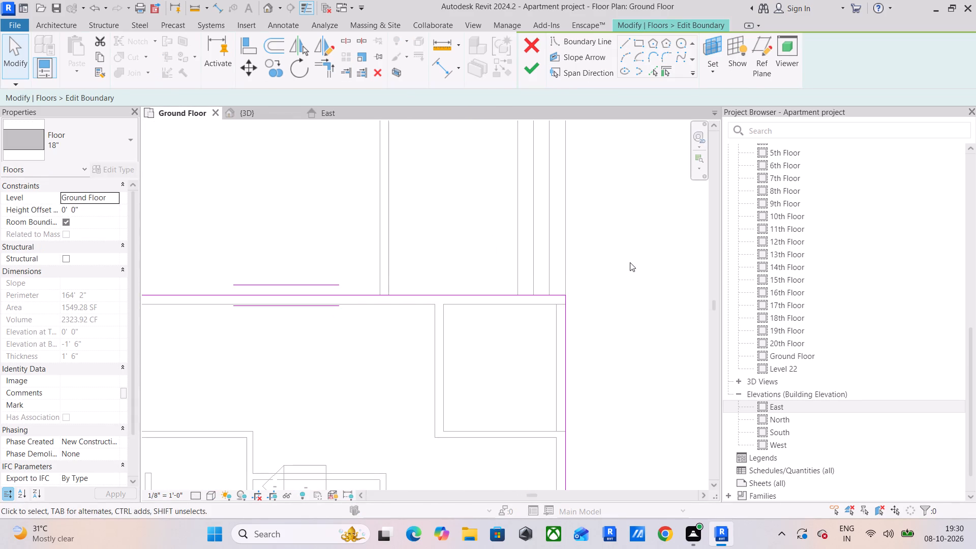
pyautogui.scroll(-3, 627, 259)
pyautogui.moveTo(609, 241); pyautogui.dragTo(569, 472, button='middle')
pyautogui.click(595, 333)
pyautogui.click(532, 70)
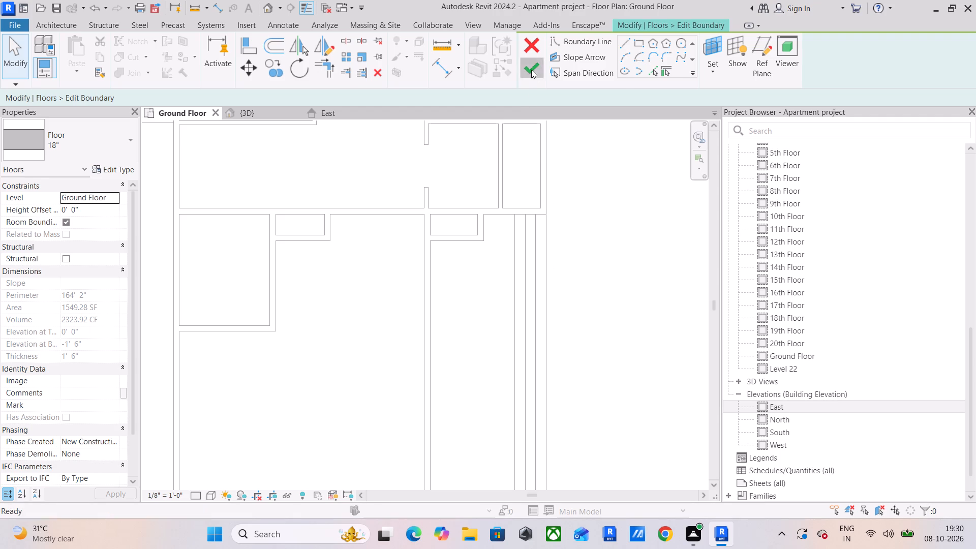
pyautogui.scroll(-4, 527, 271)
pyautogui.click(594, 189)
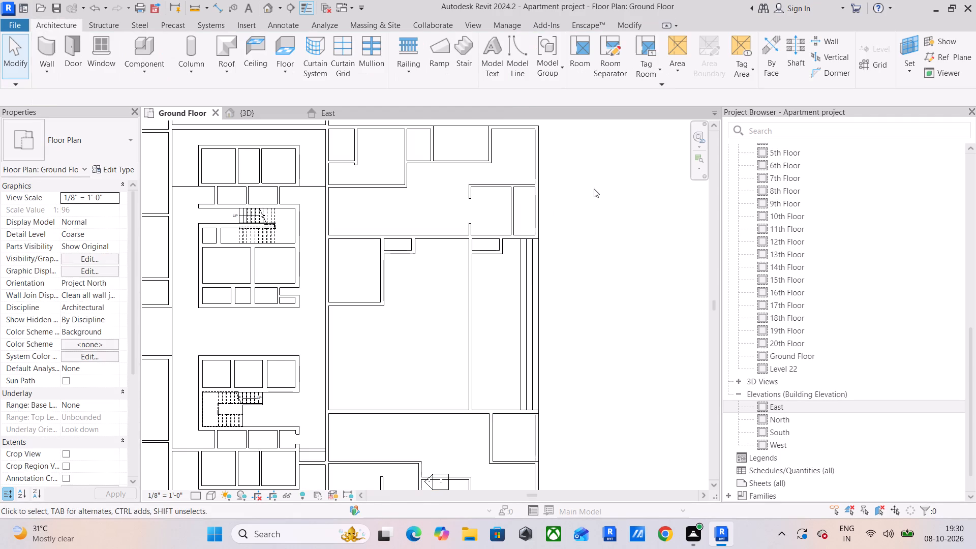
# Examine in 3D how the stepped floors meet the 18" apartment floors at the south and north ends of the gap.
pyautogui.click(269, 114)
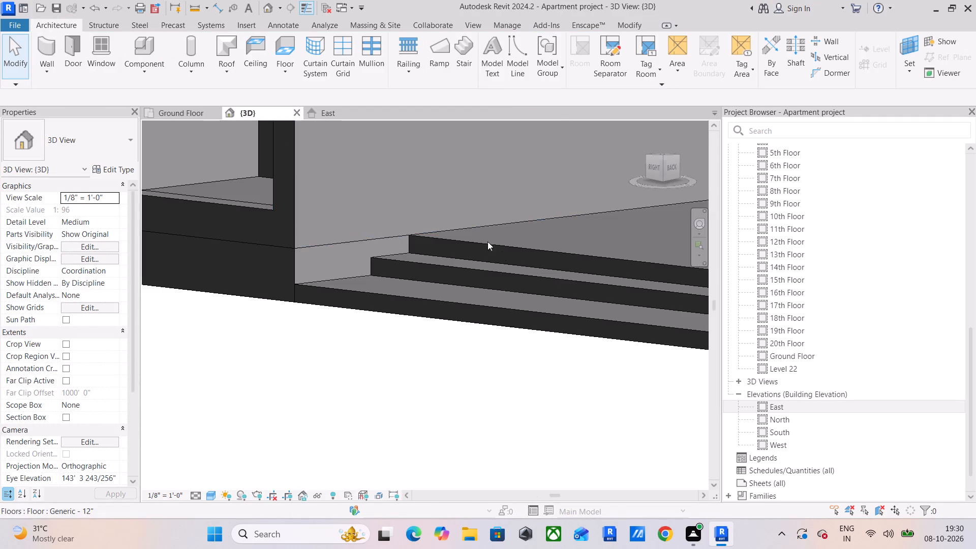
pyautogui.moveTo(509, 269); pyautogui.dragTo(269, 222, button='middle')
pyautogui.scroll(-3, 270, 227)
pyautogui.keyDown('shift'); pyautogui.moveTo(318, 282); pyautogui.dragTo(417, 285, button='middle'); pyautogui.keyUp('shift')
pyautogui.moveTo(448, 287); pyautogui.dragTo(0, 276, button='middle')
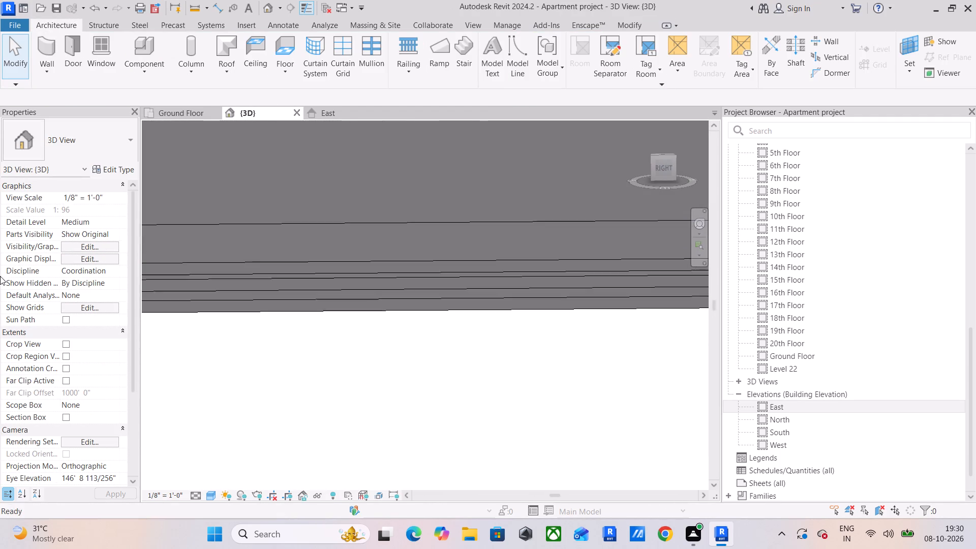
pyautogui.scroll(-3, 583, 339)
pyautogui.keyDown('shift'); pyautogui.moveTo(523, 312); pyautogui.dragTo(523, 339, button='middle'); pyautogui.keyUp('shift')
pyautogui.moveTo(556, 335); pyautogui.dragTo(100, 245, button='middle')
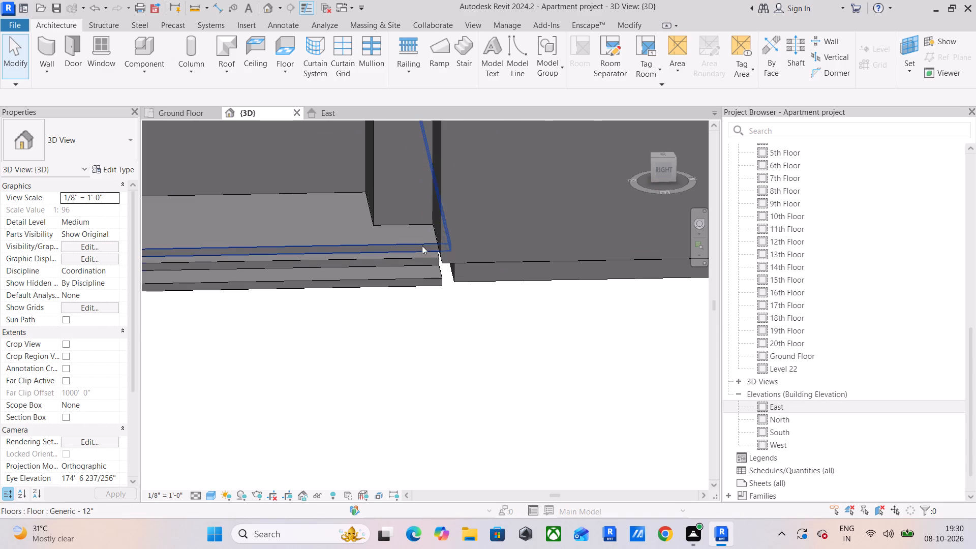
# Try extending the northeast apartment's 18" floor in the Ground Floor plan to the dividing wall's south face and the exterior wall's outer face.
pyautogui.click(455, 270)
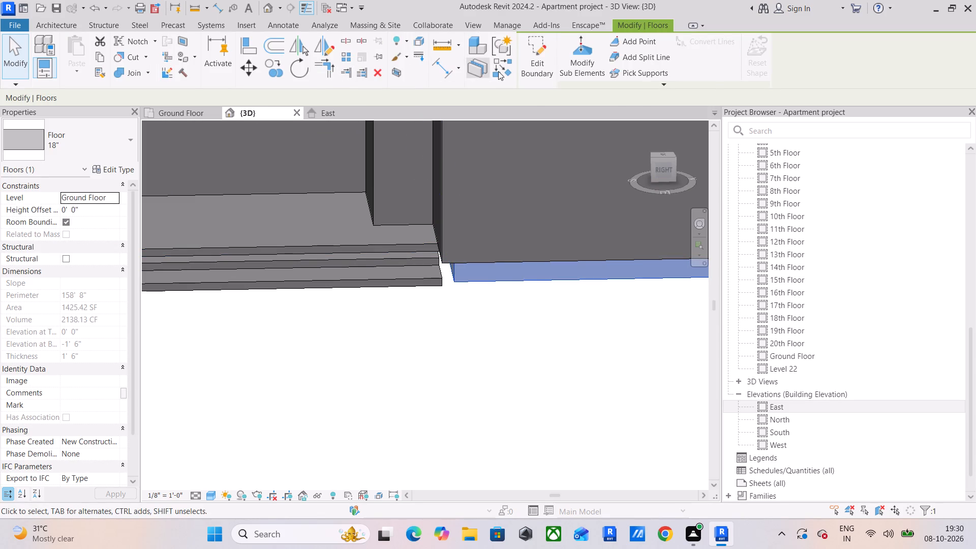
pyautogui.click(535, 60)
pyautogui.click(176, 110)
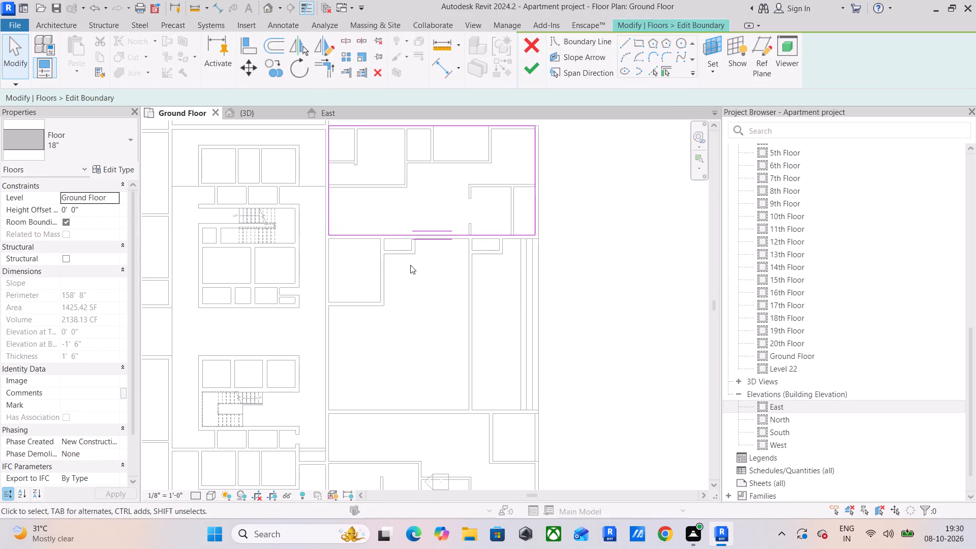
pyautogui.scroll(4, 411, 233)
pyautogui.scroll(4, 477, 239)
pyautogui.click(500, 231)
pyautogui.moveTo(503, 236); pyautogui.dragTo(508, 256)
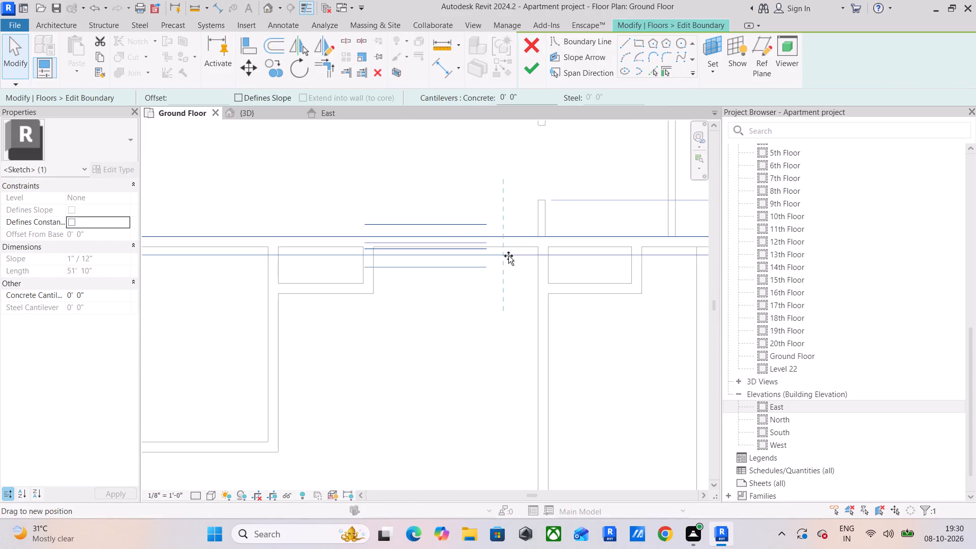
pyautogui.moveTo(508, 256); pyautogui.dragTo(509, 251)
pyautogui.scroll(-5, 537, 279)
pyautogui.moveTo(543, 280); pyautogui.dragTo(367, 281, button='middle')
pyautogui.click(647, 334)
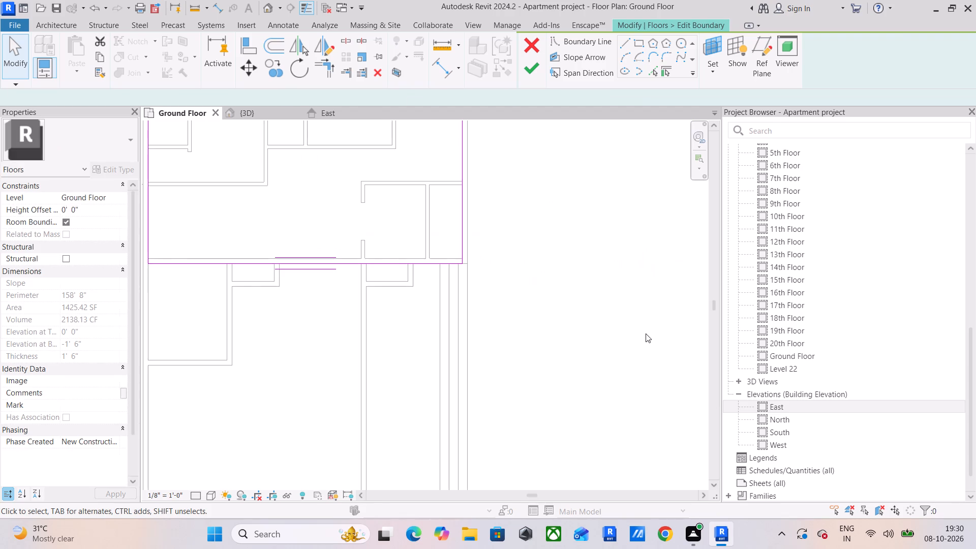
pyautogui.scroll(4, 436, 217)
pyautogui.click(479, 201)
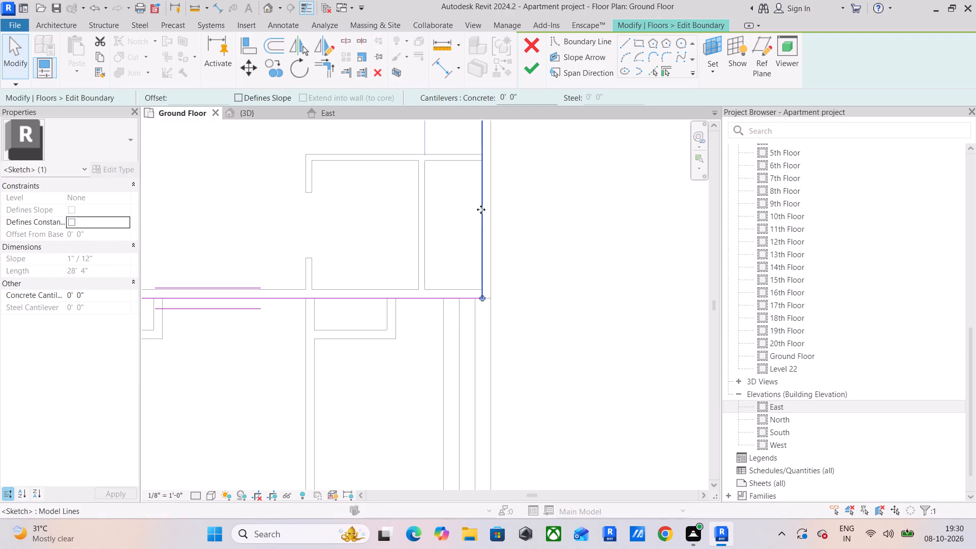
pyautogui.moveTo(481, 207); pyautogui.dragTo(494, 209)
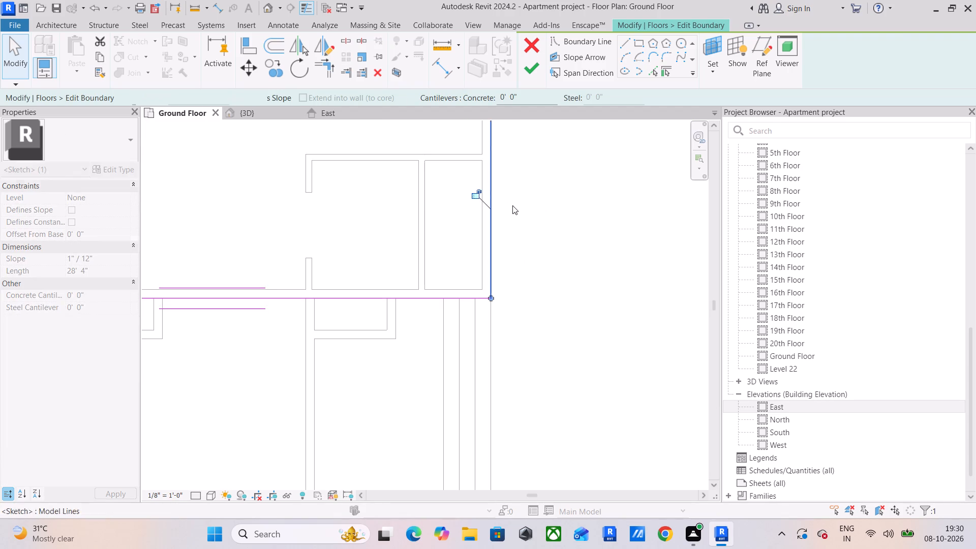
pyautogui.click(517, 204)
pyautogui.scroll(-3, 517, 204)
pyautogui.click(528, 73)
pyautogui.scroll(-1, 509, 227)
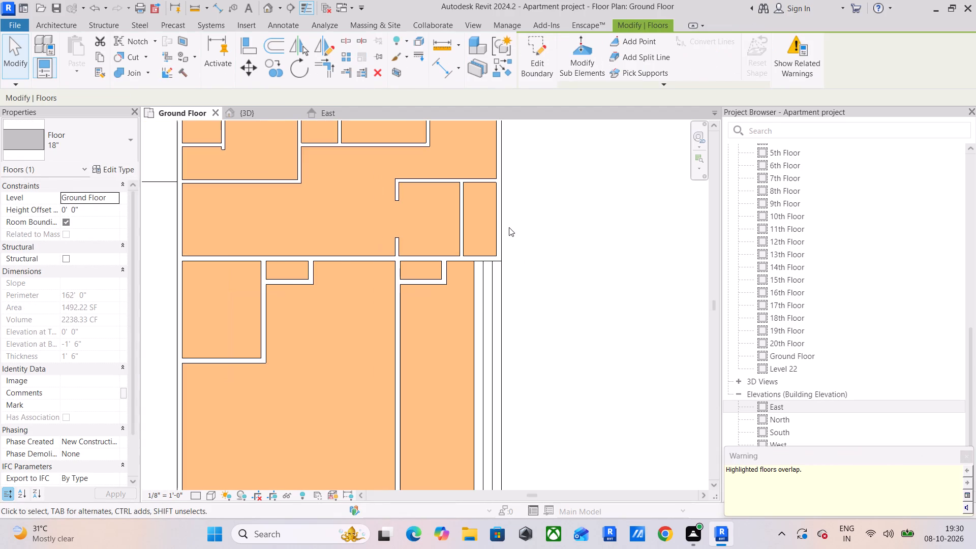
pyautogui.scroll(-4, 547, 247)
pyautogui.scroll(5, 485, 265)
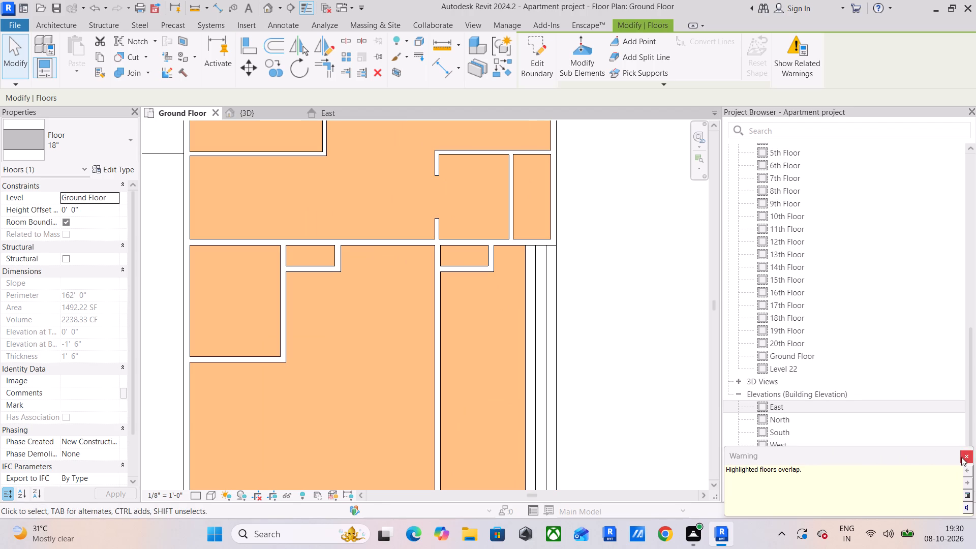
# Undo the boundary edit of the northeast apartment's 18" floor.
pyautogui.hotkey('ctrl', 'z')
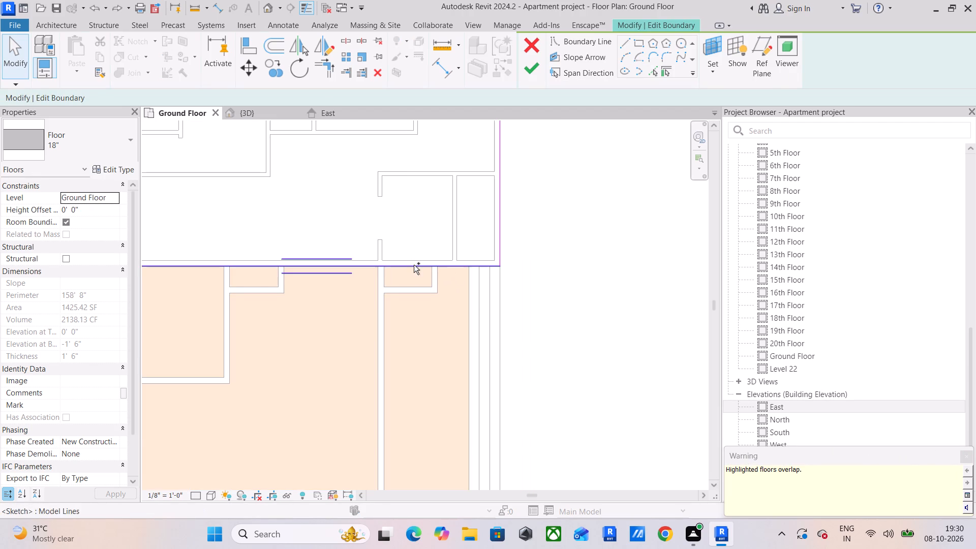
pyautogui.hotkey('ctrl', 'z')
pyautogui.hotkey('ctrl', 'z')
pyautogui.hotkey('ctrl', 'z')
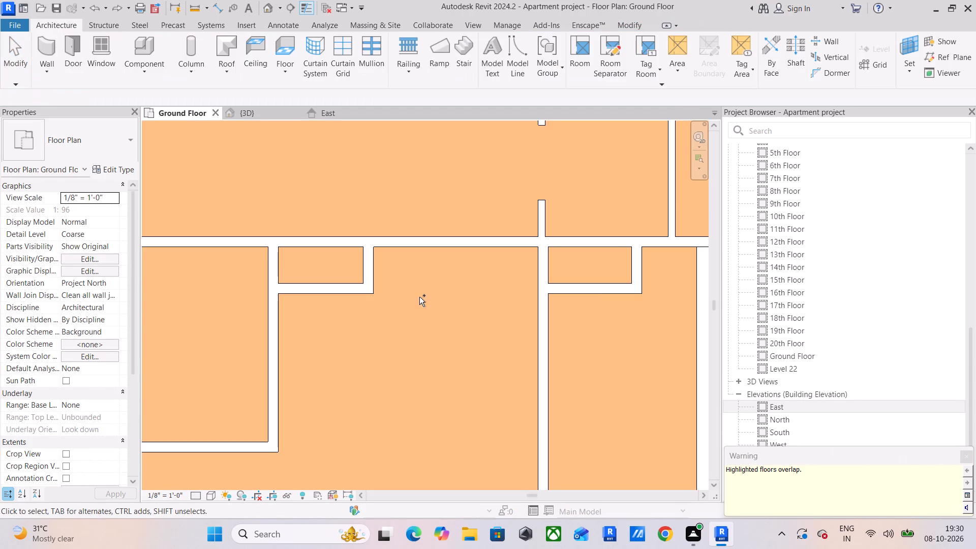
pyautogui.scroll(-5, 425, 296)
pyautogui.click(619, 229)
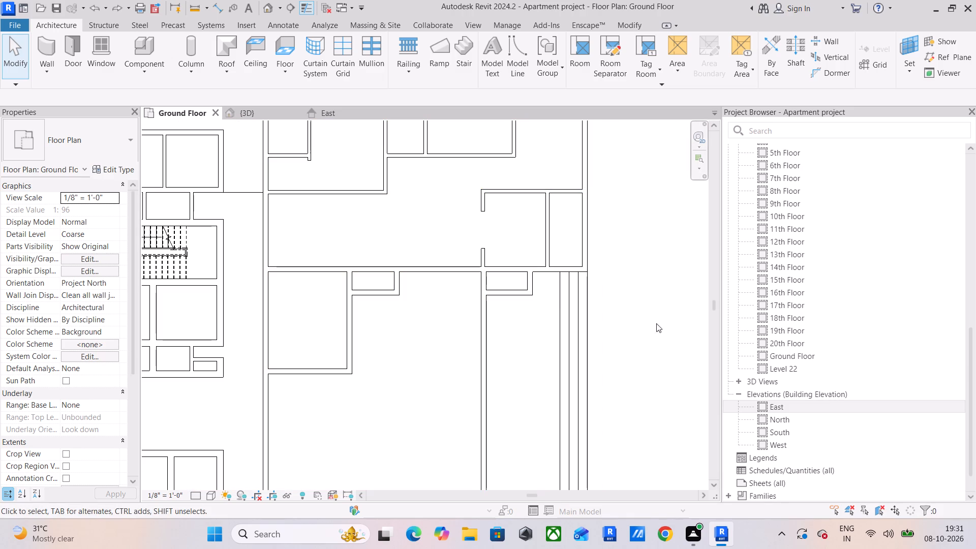
# Examine the northeast apartment's 18" floor and its junction with the stepped floors in 3D and in the Ground Floor plan.
pyautogui.click(259, 105)
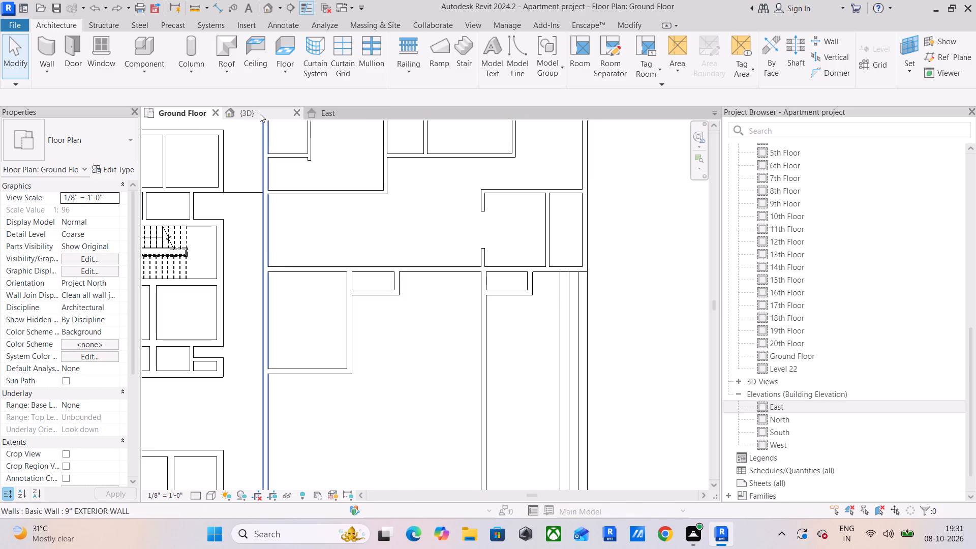
pyautogui.click(260, 113)
pyautogui.scroll(-3, 410, 238)
pyautogui.scroll(5, 488, 279)
pyautogui.click(393, 241)
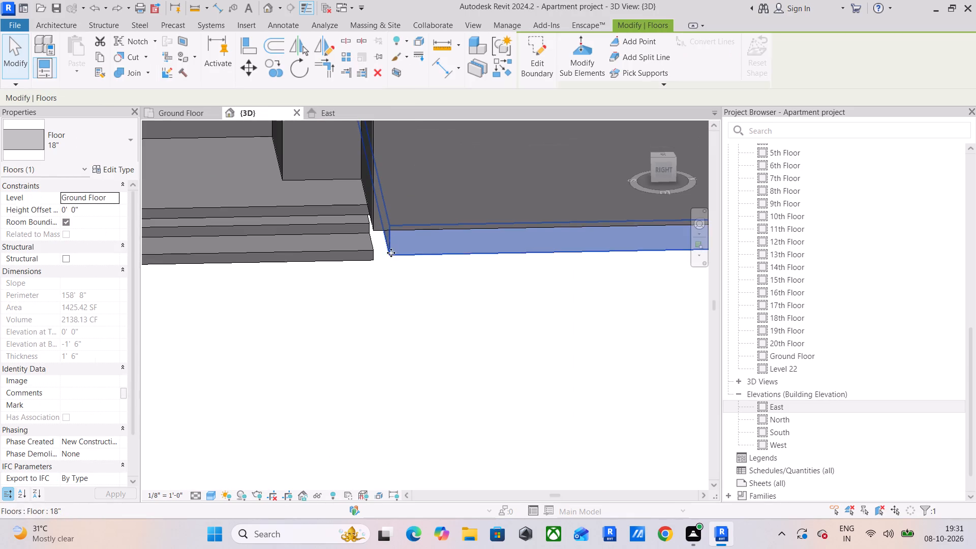
pyautogui.scroll(-5, 384, 261)
pyautogui.keyDown('shift'); pyautogui.moveTo(343, 253); pyautogui.dragTo(367, 268, button='middle'); pyautogui.keyUp('shift')
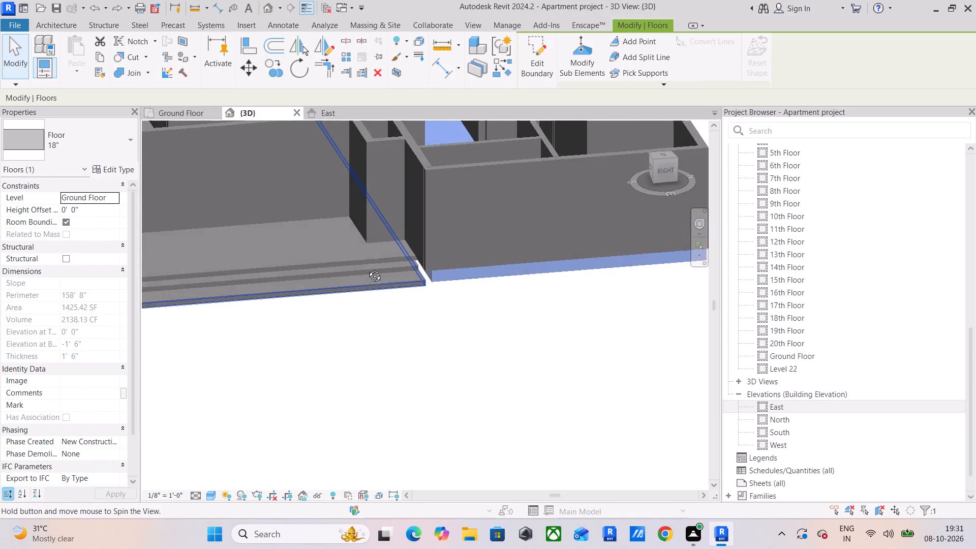
pyautogui.keyDown('shift'); pyautogui.moveTo(367, 268); pyautogui.dragTo(540, 303, button='middle'); pyautogui.keyUp('shift')
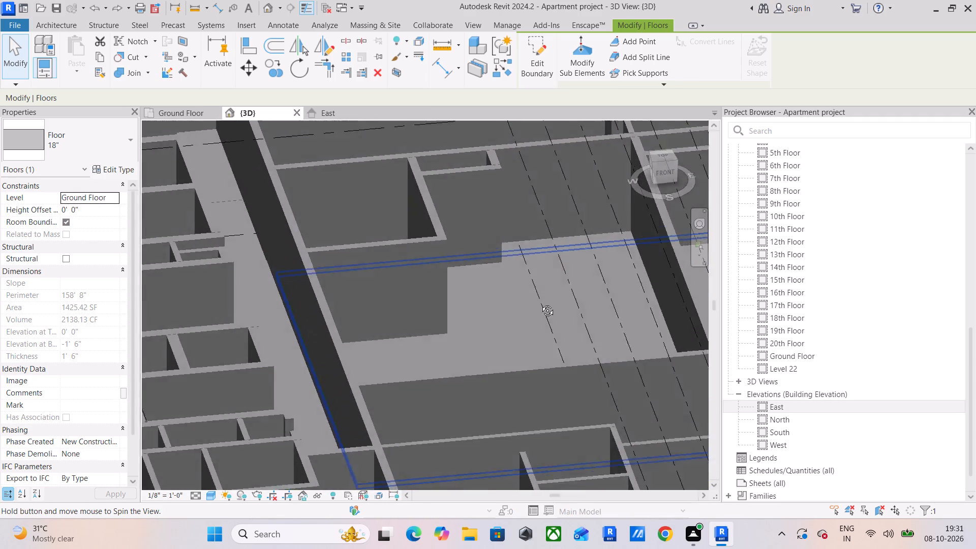
pyautogui.keyDown('shift'); pyautogui.moveTo(540, 303); pyautogui.dragTo(526, 324, button='middle'); pyautogui.keyUp('shift')
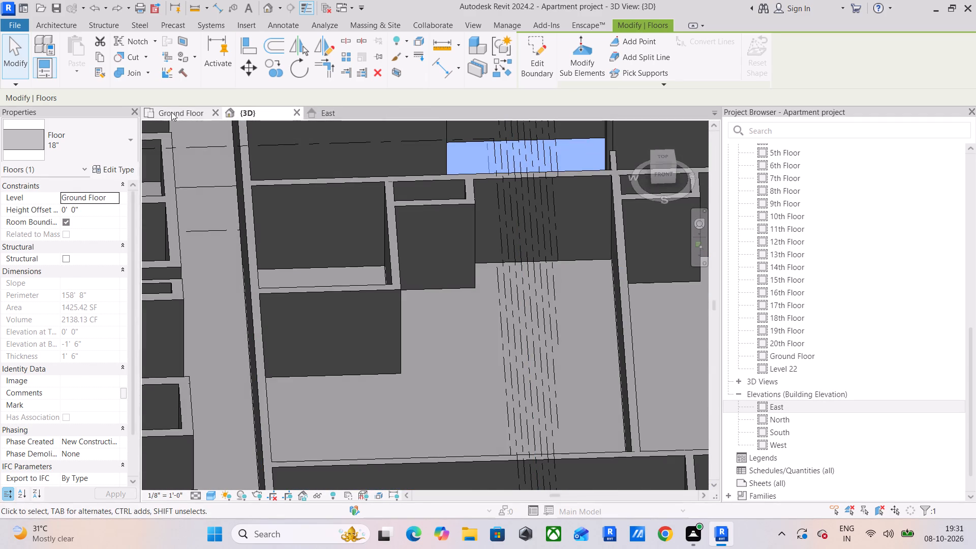
pyautogui.click(171, 112)
pyautogui.scroll(-2, 327, 204)
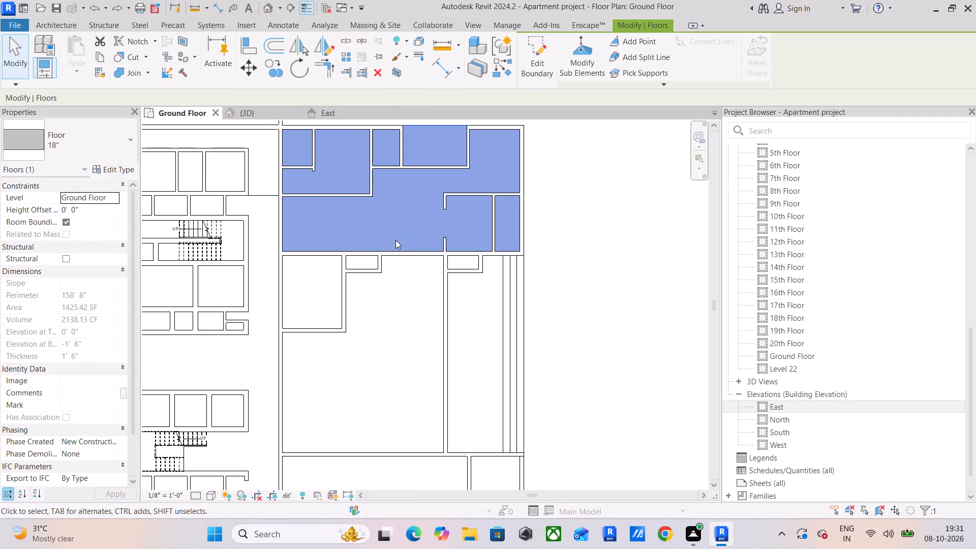
pyautogui.scroll(4, 514, 236)
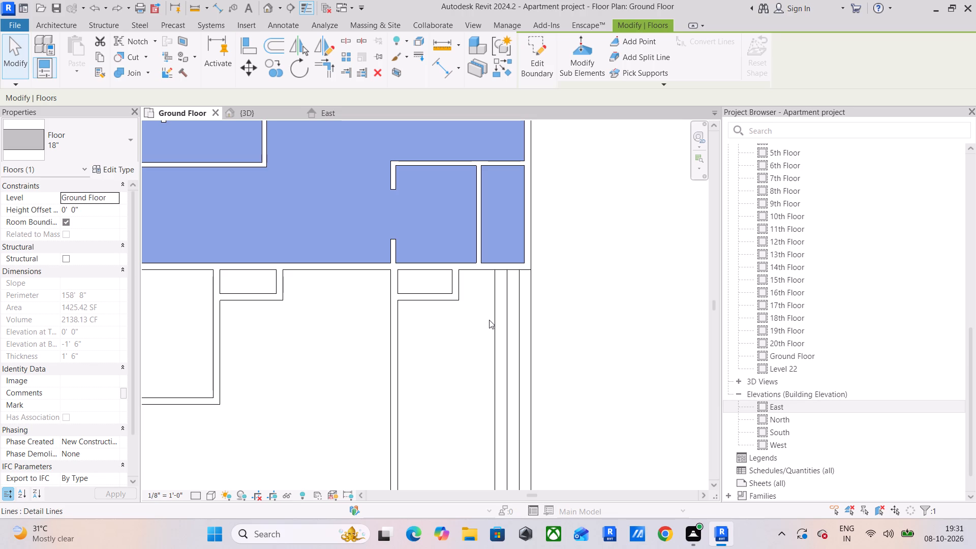
pyautogui.click(494, 306)
pyautogui.press('Escape')
pyautogui.click(494, 306)
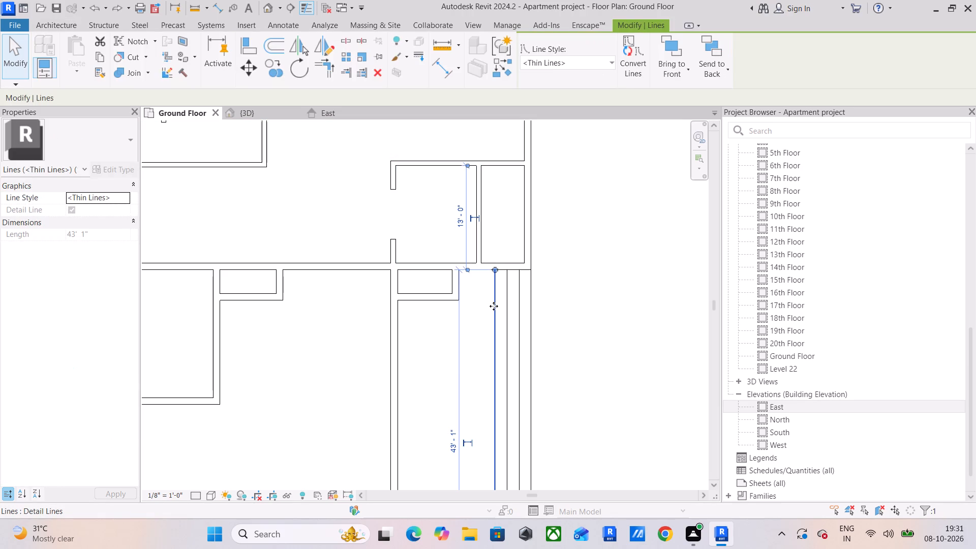
pyautogui.press('Escape')
pyautogui.click(282, 112)
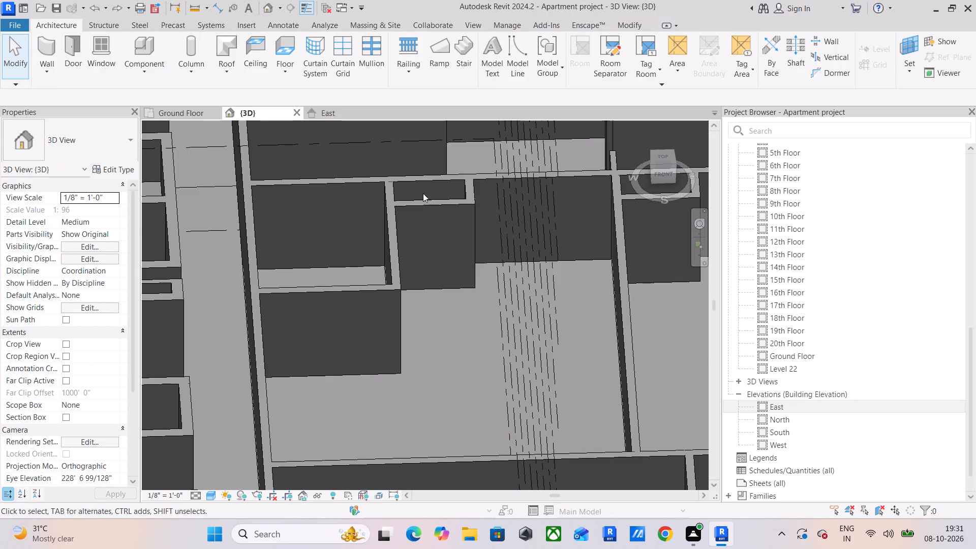
# Edit the top Generic - 12" floor's boundary in the Ground Floor plan, moving its north edge to the dividing wall's south face.
pyautogui.click(337, 114)
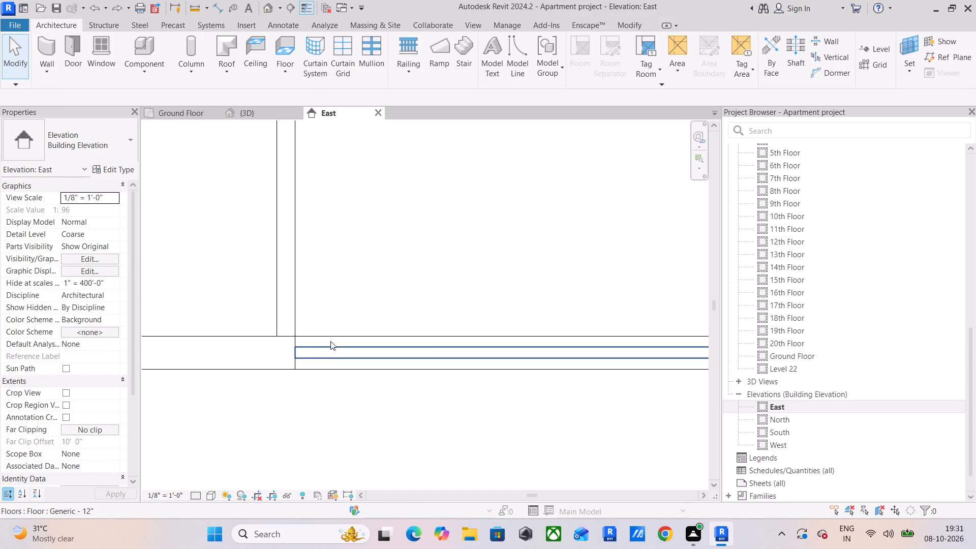
pyautogui.click(331, 341)
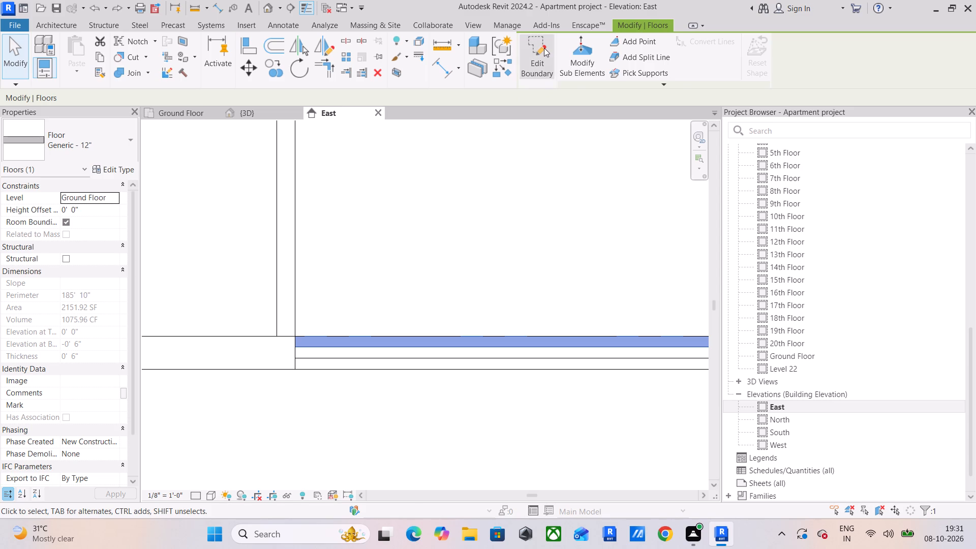
pyautogui.click(530, 52)
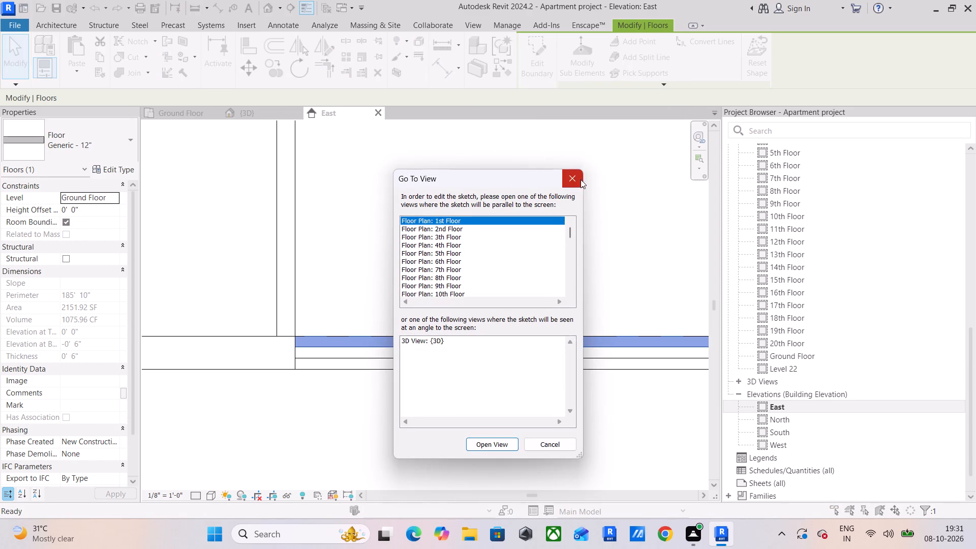
pyautogui.click(581, 179)
pyautogui.click(172, 115)
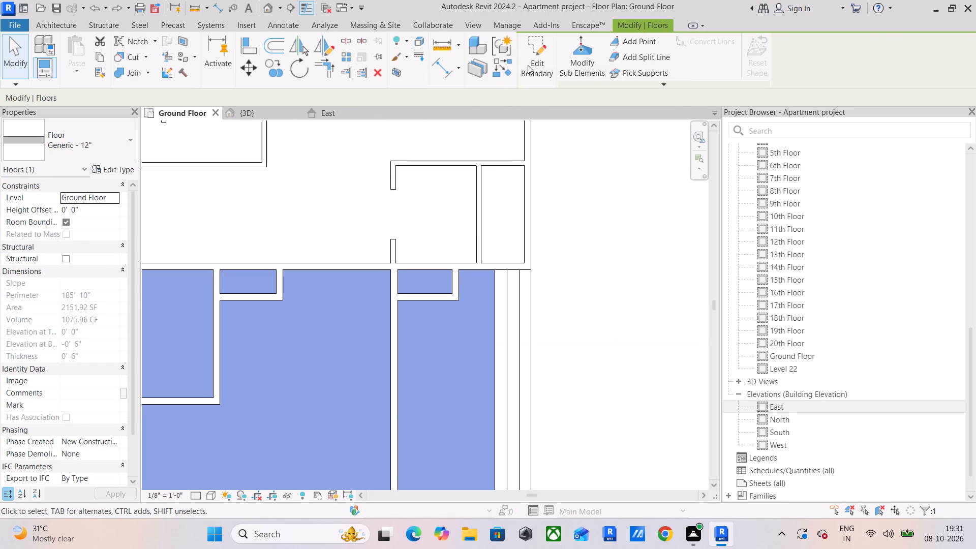
pyautogui.click(543, 59)
pyautogui.moveTo(463, 265); pyautogui.dragTo(644, 239, button='middle')
pyautogui.moveTo(410, 235); pyautogui.dragTo(412, 245)
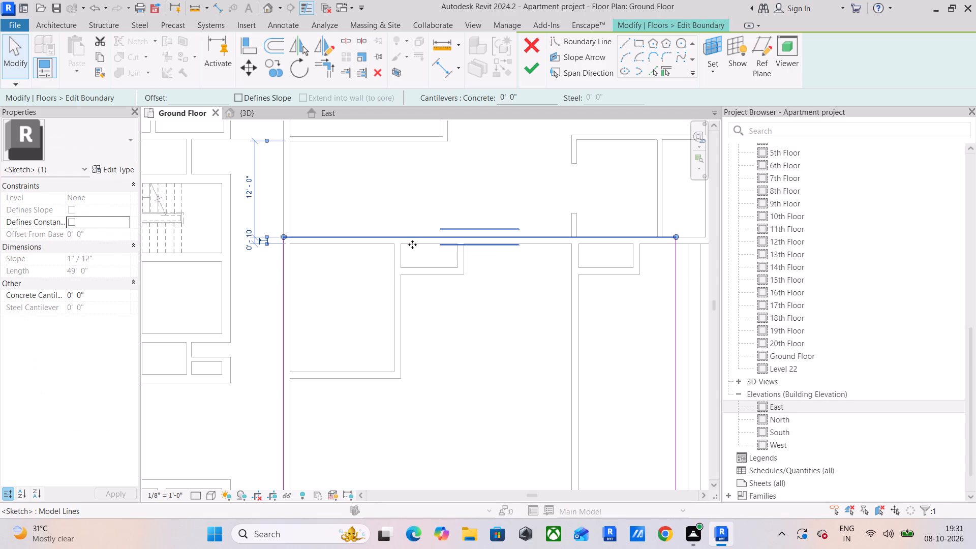
pyautogui.moveTo(412, 245); pyautogui.dragTo(412, 245)
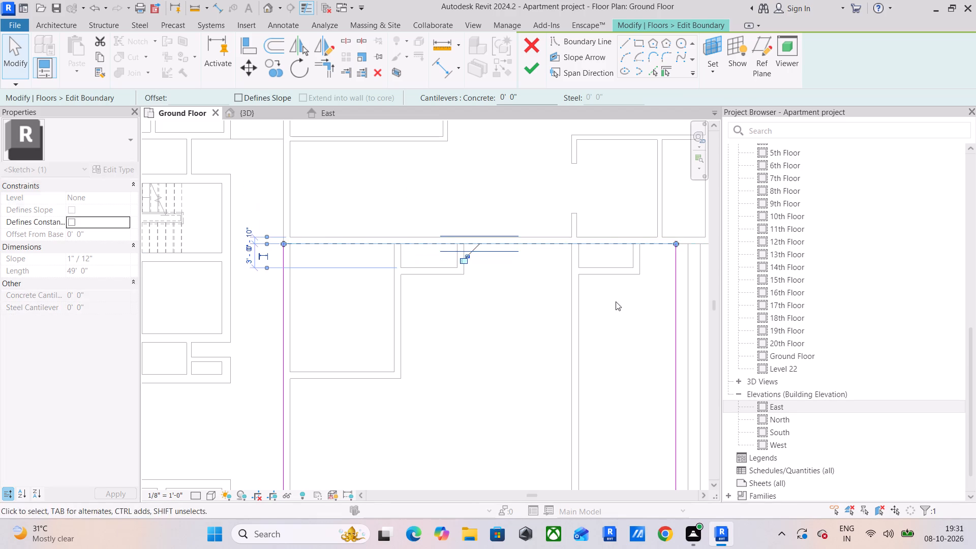
pyautogui.moveTo(617, 302); pyautogui.dragTo(298, 289, button='middle')
pyautogui.click(478, 271)
pyautogui.click(535, 72)
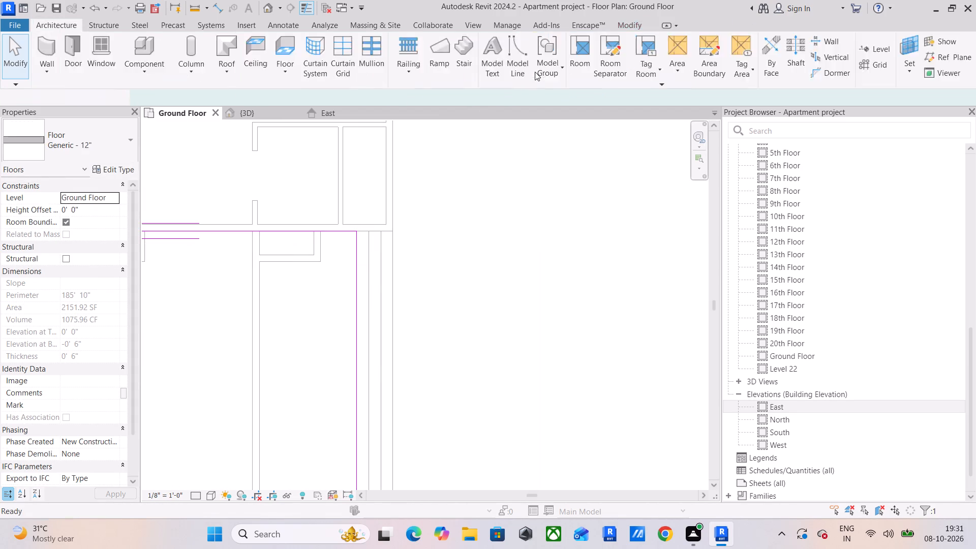
# Select the middle Generic - 12" floor in the East elevation and check its boundary's north edge in the Ground Floor plan.
pyautogui.click(310, 111)
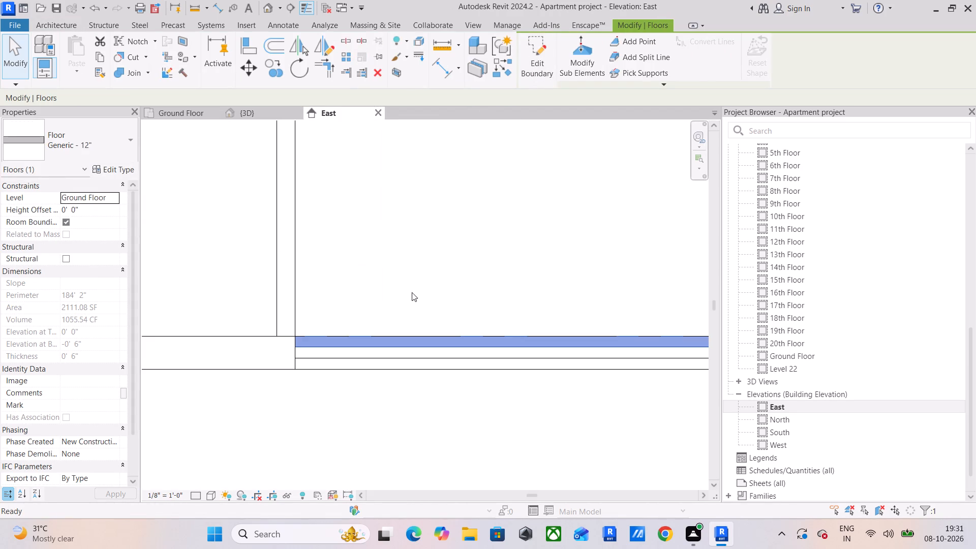
pyautogui.scroll(4, 281, 345)
pyautogui.moveTo(372, 426); pyautogui.dragTo(370, 417)
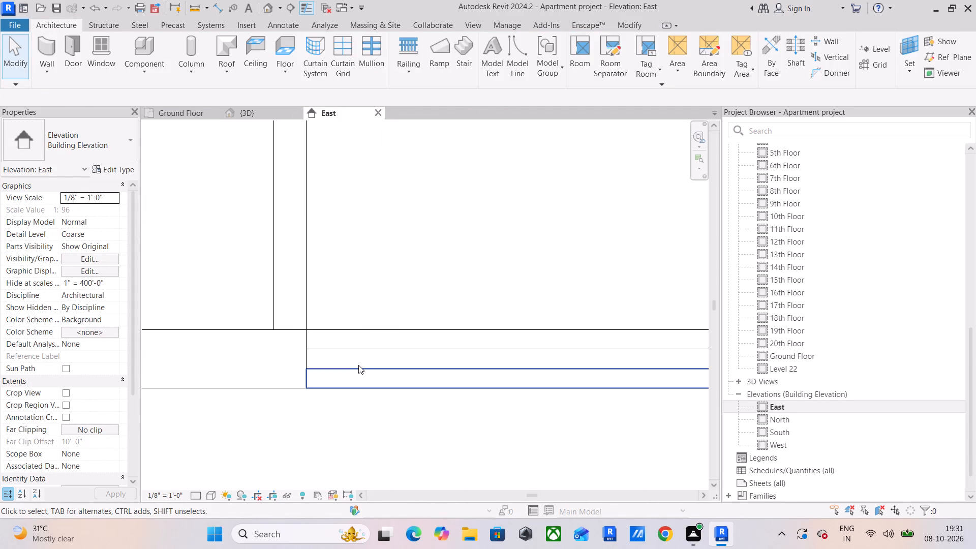
pyautogui.click(335, 351)
pyautogui.scroll(-4, 487, 207)
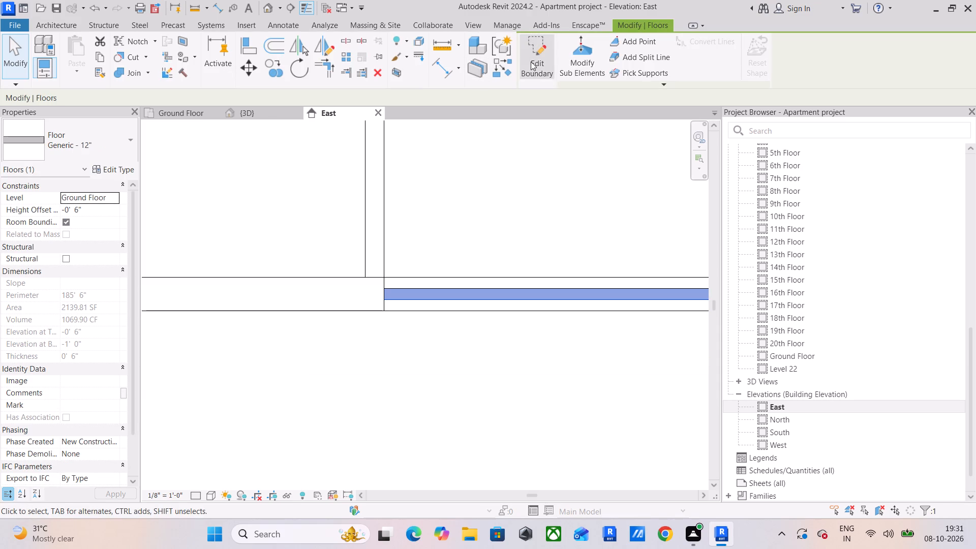
pyautogui.click(155, 114)
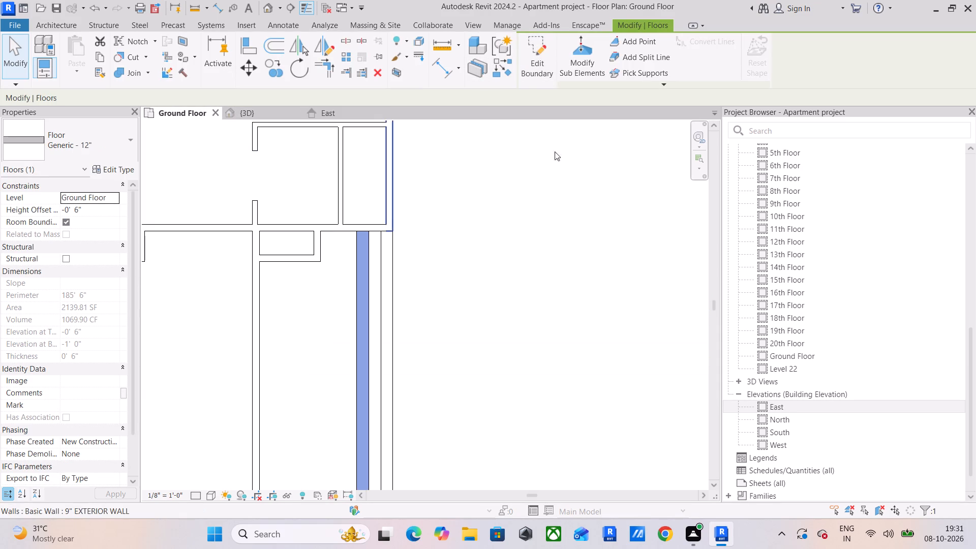
pyautogui.click(539, 55)
pyautogui.moveTo(344, 186); pyautogui.dragTo(550, 182, button='middle')
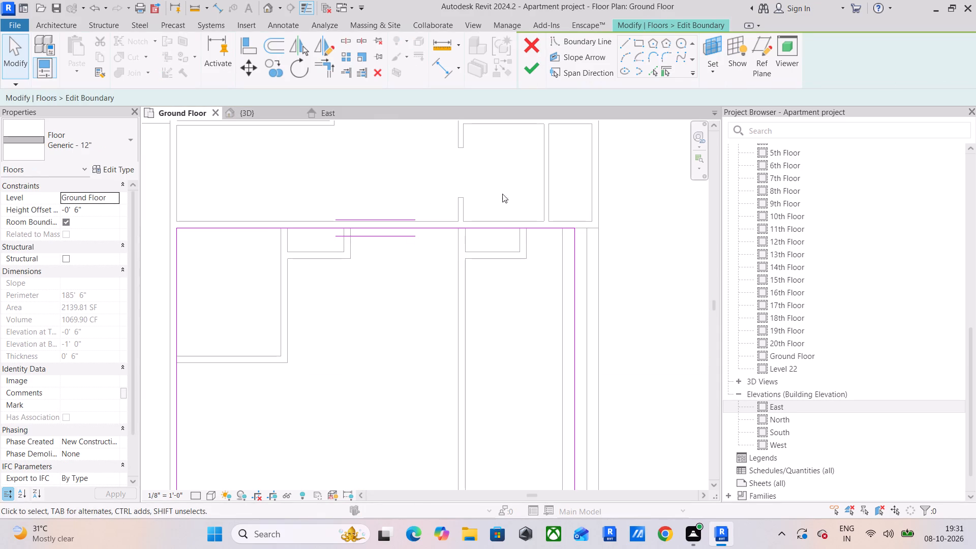
pyautogui.click(642, 205)
pyautogui.click(524, 66)
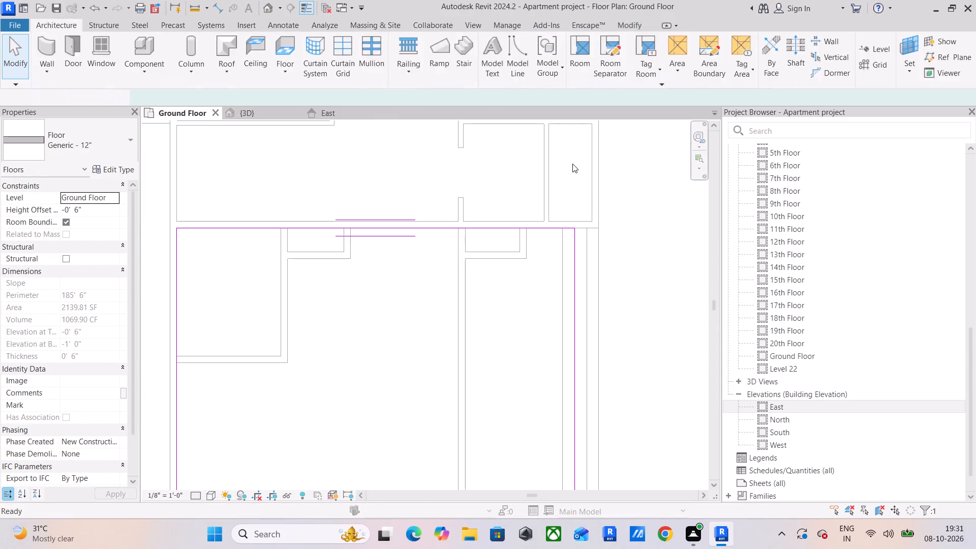
pyautogui.click(621, 236)
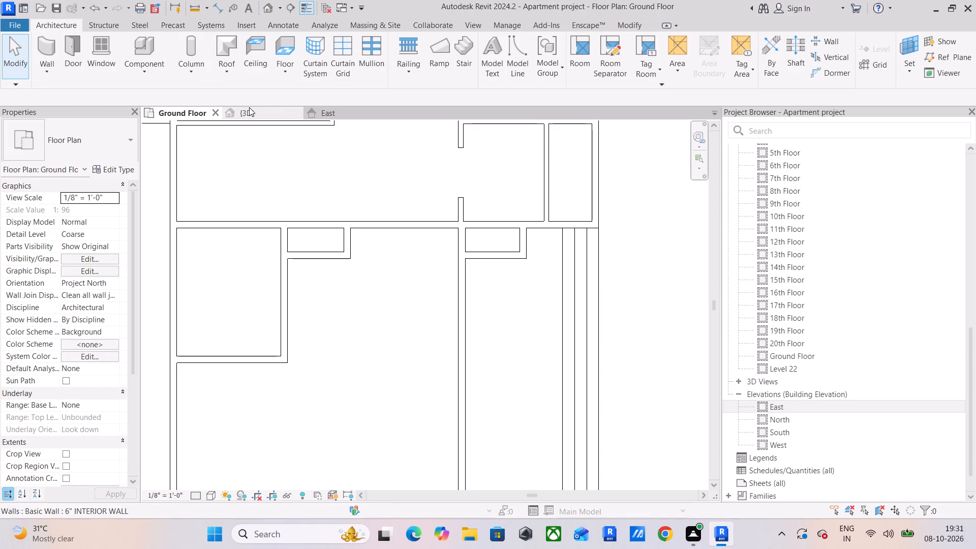
# Select the southeast apartment's 18" floor in 3D and examine how its west edge meets the exterior walls.
pyautogui.click(249, 107)
pyautogui.moveTo(604, 321); pyautogui.dragTo(372, 126, button='middle')
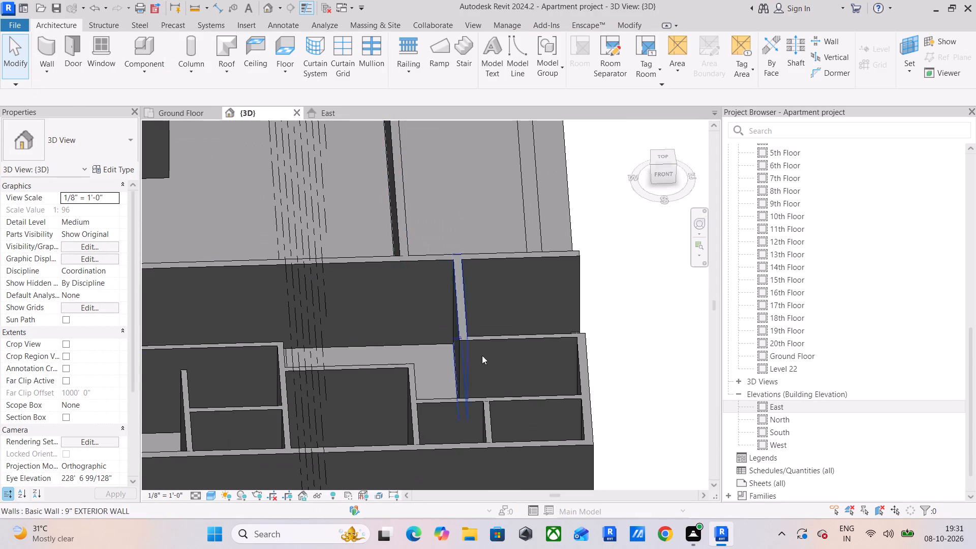
pyautogui.scroll(-3, 499, 360)
pyautogui.keyDown('shift'); pyautogui.moveTo(499, 385); pyautogui.dragTo(553, 295, button='middle'); pyautogui.keyUp('shift')
pyautogui.scroll(3, 504, 249)
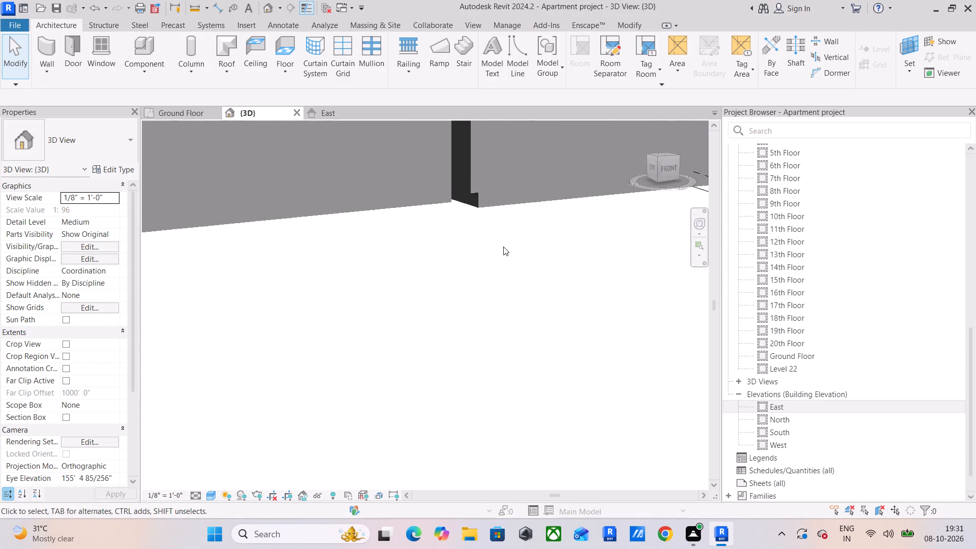
pyautogui.scroll(2, 503, 247)
pyautogui.click(468, 192)
pyautogui.scroll(-9, 462, 195)
pyautogui.keyDown('shift'); pyautogui.moveTo(385, 212); pyautogui.dragTo(425, 276, button='middle'); pyautogui.keyUp('shift')
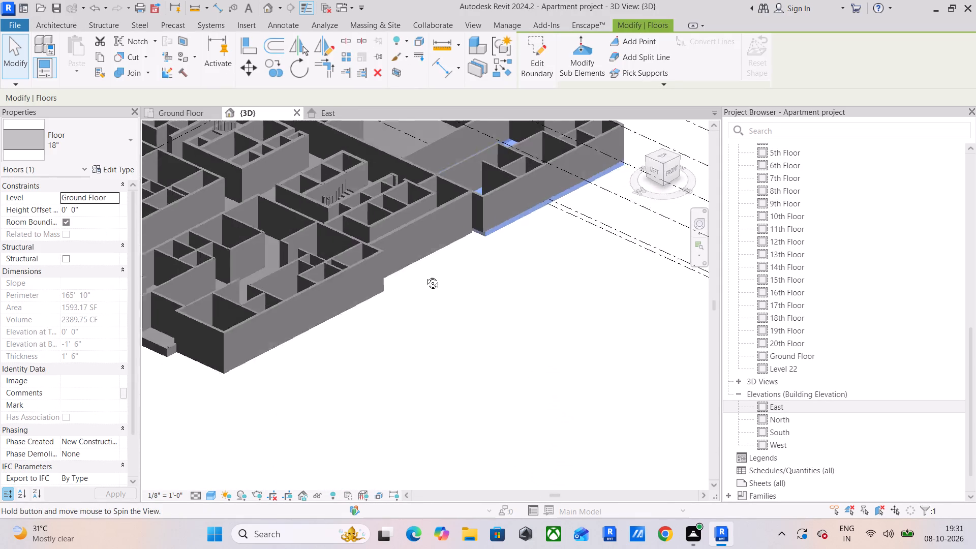
pyautogui.keyDown('shift'); pyautogui.moveTo(425, 276); pyautogui.dragTo(676, 235, button='middle'); pyautogui.keyUp('shift')
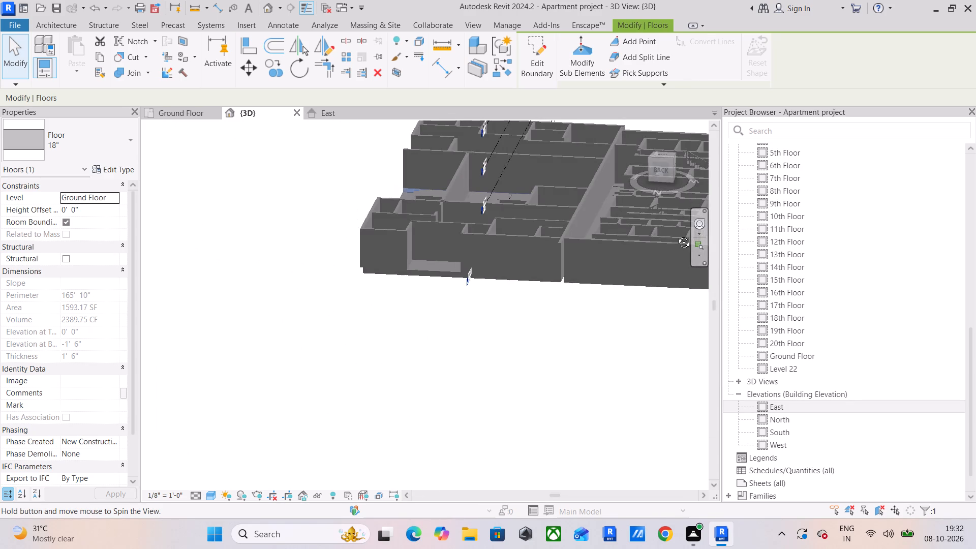
pyautogui.keyDown('shift'); pyautogui.moveTo(676, 235); pyautogui.dragTo(745, 328, button='middle'); pyautogui.keyUp('shift')
pyautogui.keyDown('shift'); pyautogui.moveTo(494, 300); pyautogui.dragTo(628, 238, button='middle'); pyautogui.keyUp('shift')
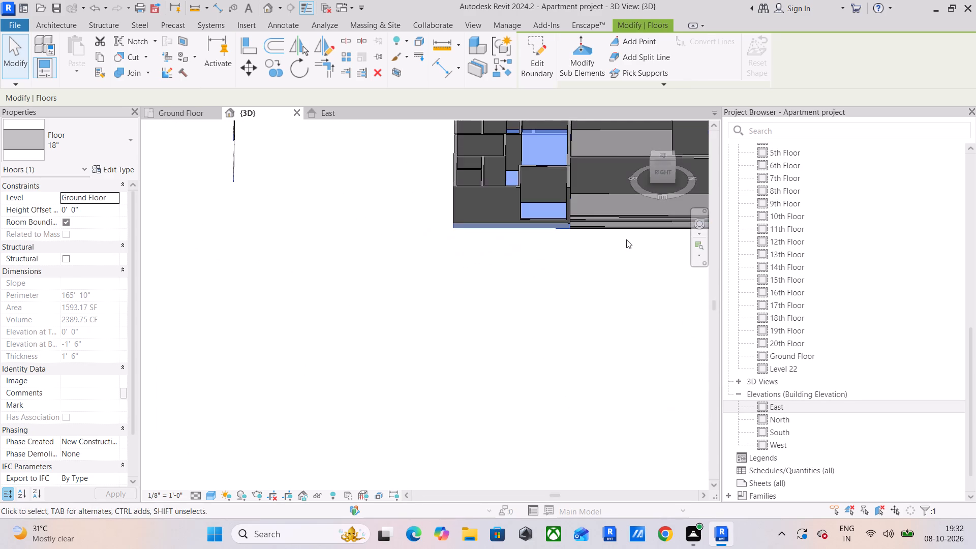
pyautogui.keyDown('shift'); pyautogui.moveTo(385, 243); pyautogui.dragTo(648, 197, button='middle'); pyautogui.keyUp('shift')
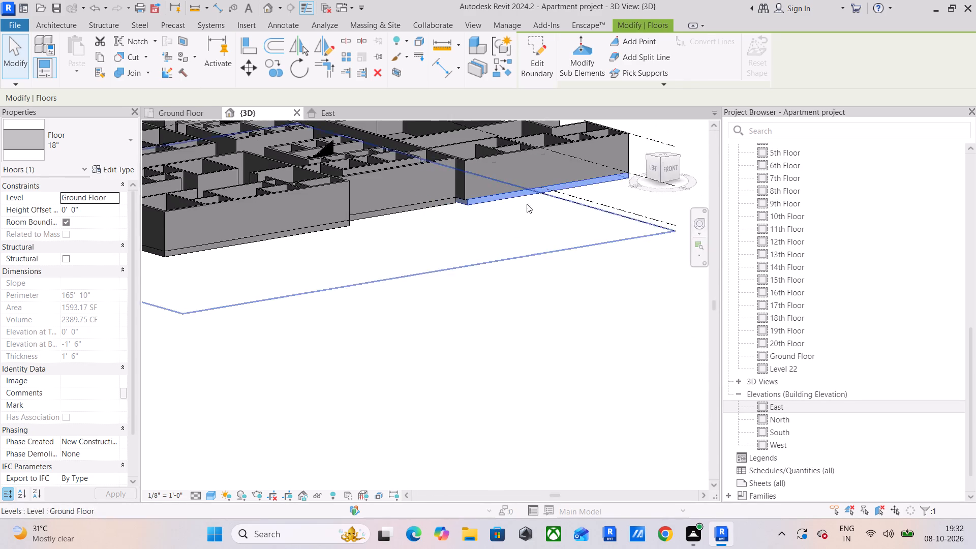
pyautogui.scroll(13, 473, 187)
pyautogui.keyDown('shift'); pyautogui.moveTo(457, 222); pyautogui.dragTo(413, 225, button='middle'); pyautogui.keyUp('shift')
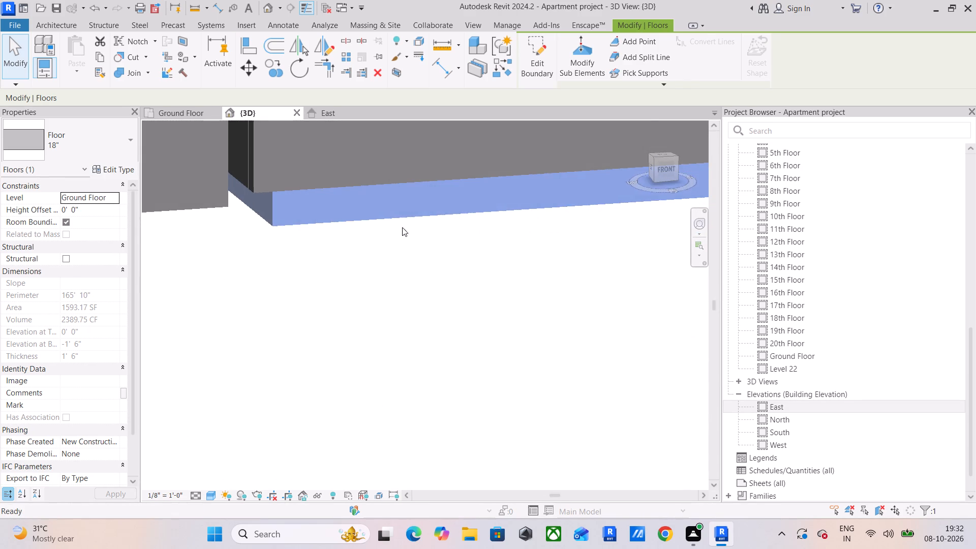
pyautogui.scroll(-13, 398, 228)
pyautogui.keyDown('shift'); pyautogui.moveTo(363, 218); pyautogui.dragTo(337, 302, button='middle'); pyautogui.keyUp('shift')
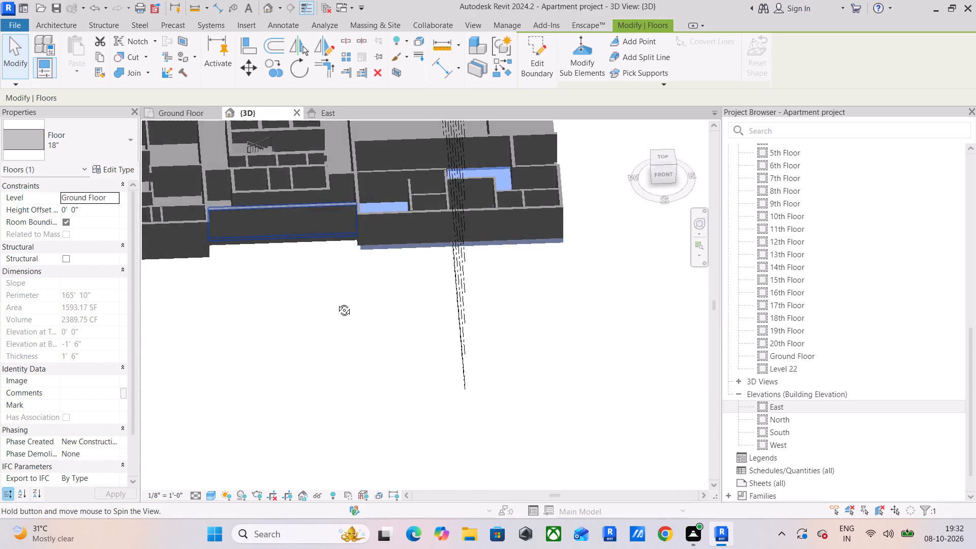
pyautogui.keyDown('shift'); pyautogui.moveTo(337, 302); pyautogui.dragTo(358, 287, button='middle'); pyautogui.keyUp('shift')
pyautogui.scroll(10, 365, 188)
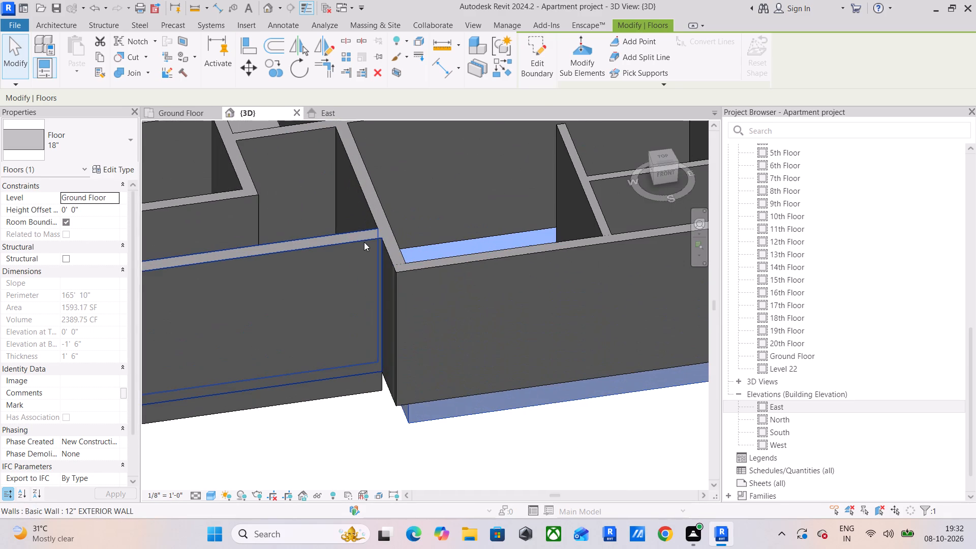
# Edit the southeast apartment's 18" floor boundary in the Ground Floor plan, moving its west edge to the wall's outer face.
pyautogui.click(190, 110)
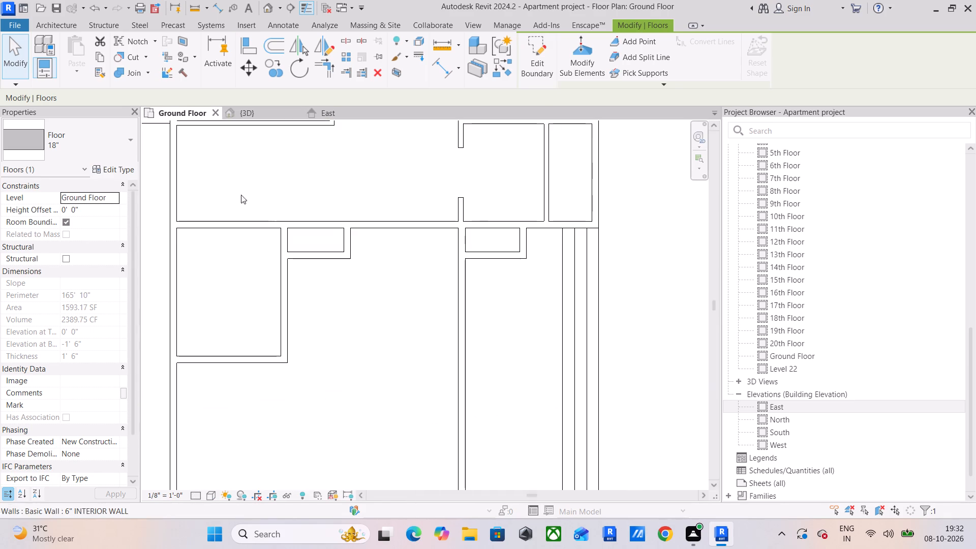
pyautogui.scroll(-10, 256, 205)
pyautogui.moveTo(283, 239); pyautogui.dragTo(385, 151, button='middle')
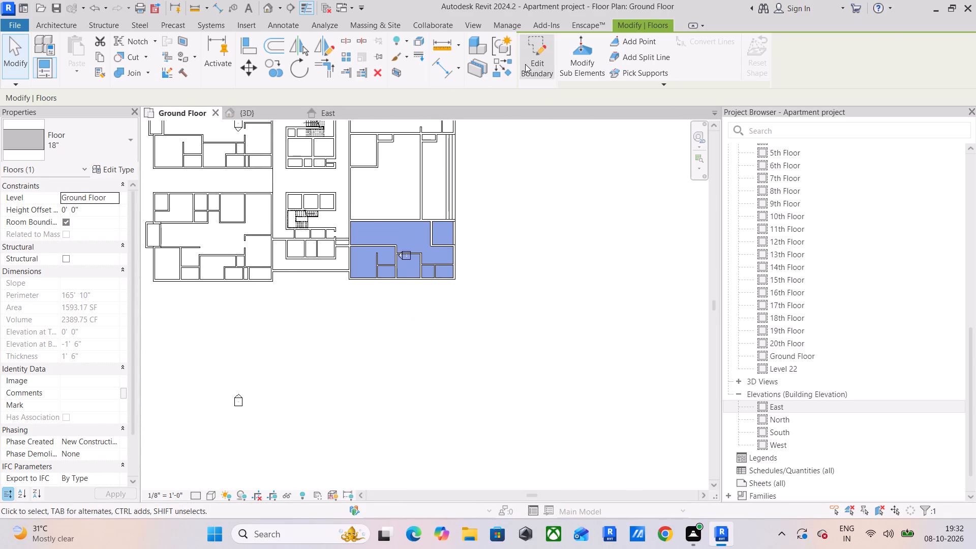
pyautogui.click(525, 64)
pyautogui.scroll(10, 359, 262)
pyautogui.click(348, 240)
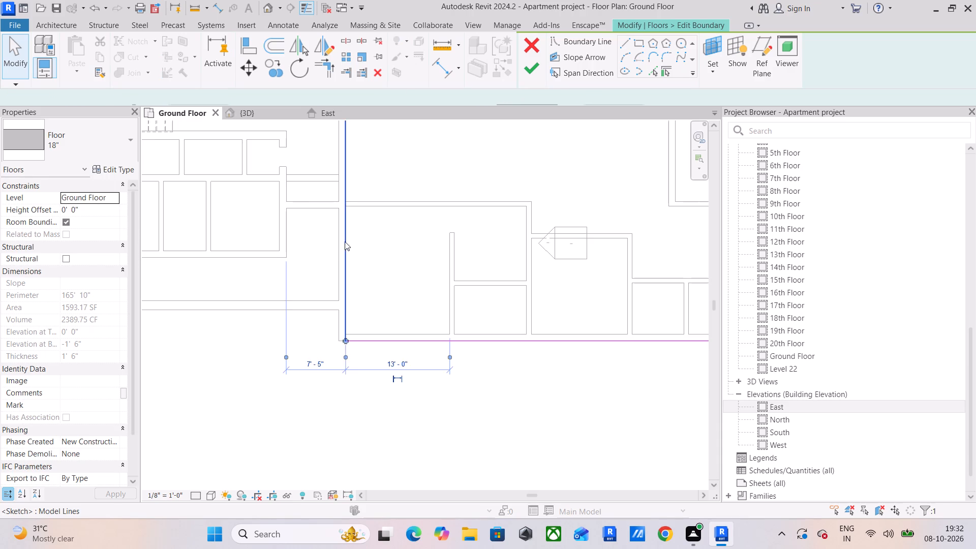
pyautogui.scroll(5, 337, 247)
pyautogui.moveTo(355, 237); pyautogui.dragTo(334, 241)
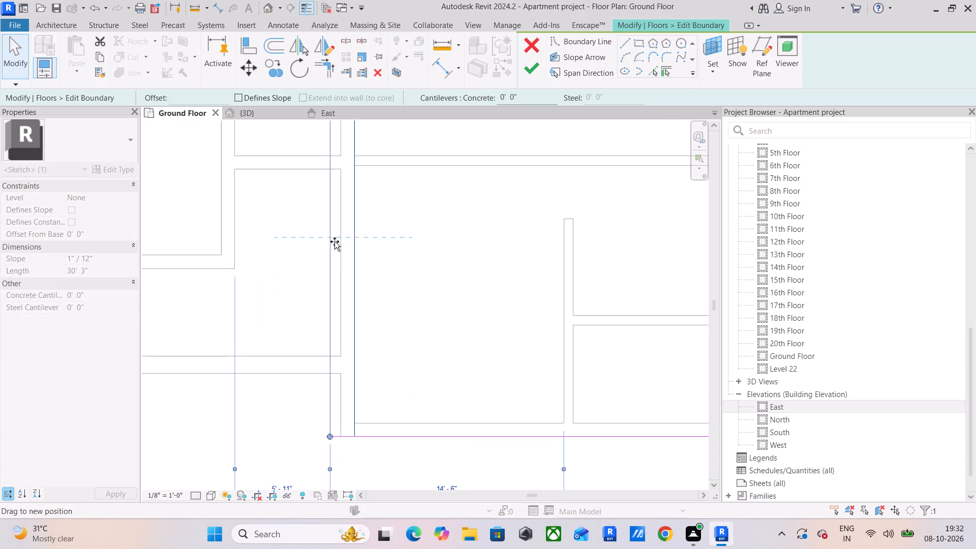
pyautogui.moveTo(334, 241); pyautogui.dragTo(340, 241)
pyautogui.scroll(-10, 418, 218)
pyautogui.moveTo(412, 227); pyautogui.dragTo(300, 330, button='middle')
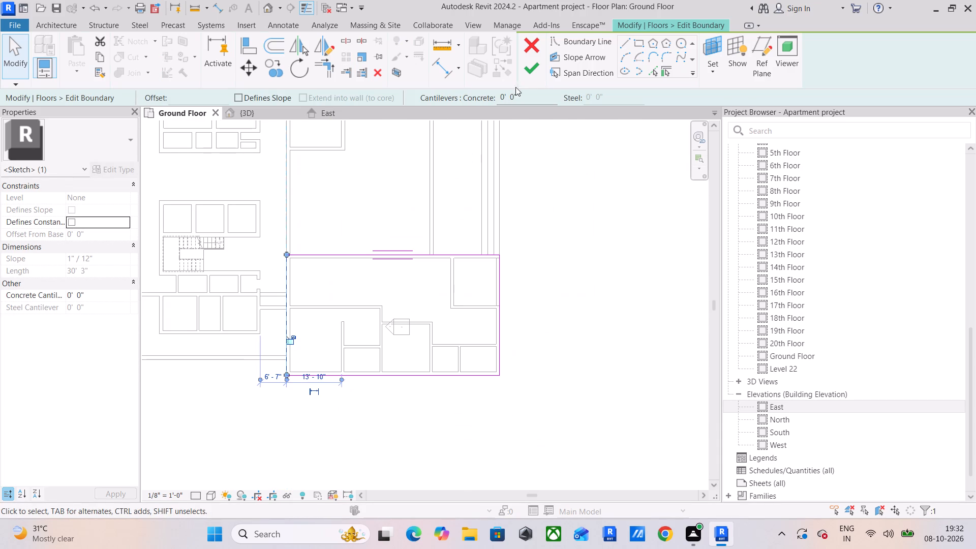
pyautogui.click(526, 71)
pyautogui.click(576, 222)
# Select the northeast apartment's 18" floor in 3D and examine its edges and the junction with the stepped floors.
pyautogui.click(252, 119)
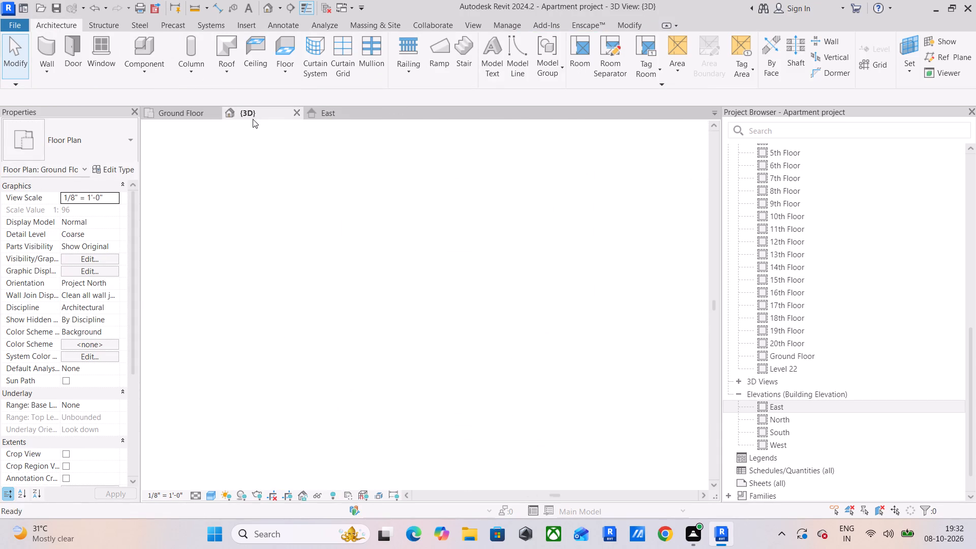
pyautogui.scroll(-11, 380, 201)
pyautogui.keyDown('shift'); pyautogui.moveTo(452, 234); pyautogui.dragTo(217, 200, button='middle'); pyautogui.keyUp('shift')
pyautogui.moveTo(456, 243); pyautogui.dragTo(74, 239, button='middle')
pyautogui.scroll(5, 363, 255)
pyautogui.keyDown('shift'); pyautogui.moveTo(194, 271); pyautogui.dragTo(259, 266, button='middle'); pyautogui.keyUp('shift')
pyautogui.moveTo(226, 222); pyautogui.dragTo(238, 267, button='middle')
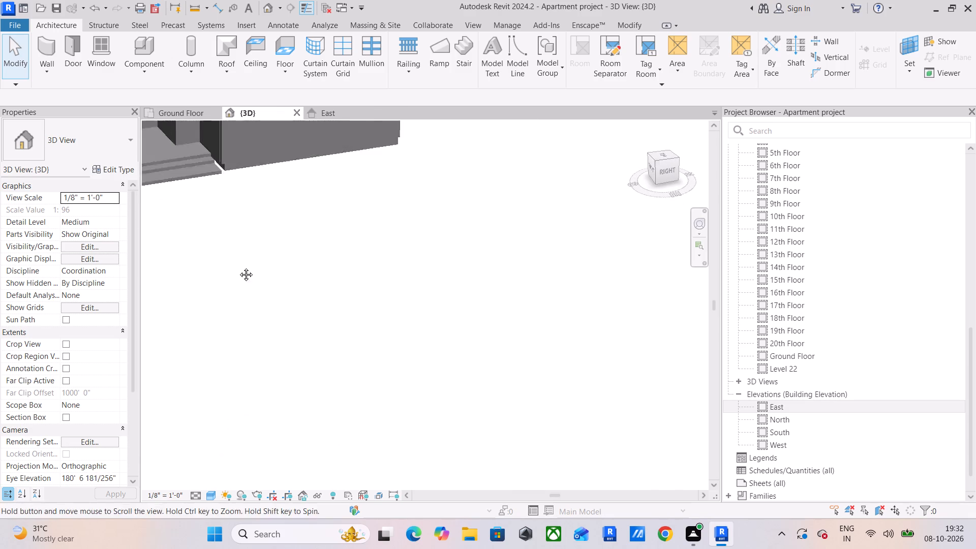
pyautogui.moveTo(238, 267); pyautogui.dragTo(258, 319, button='middle')
pyautogui.scroll(4, 269, 263)
pyautogui.click(262, 251)
pyautogui.scroll(-11, 282, 248)
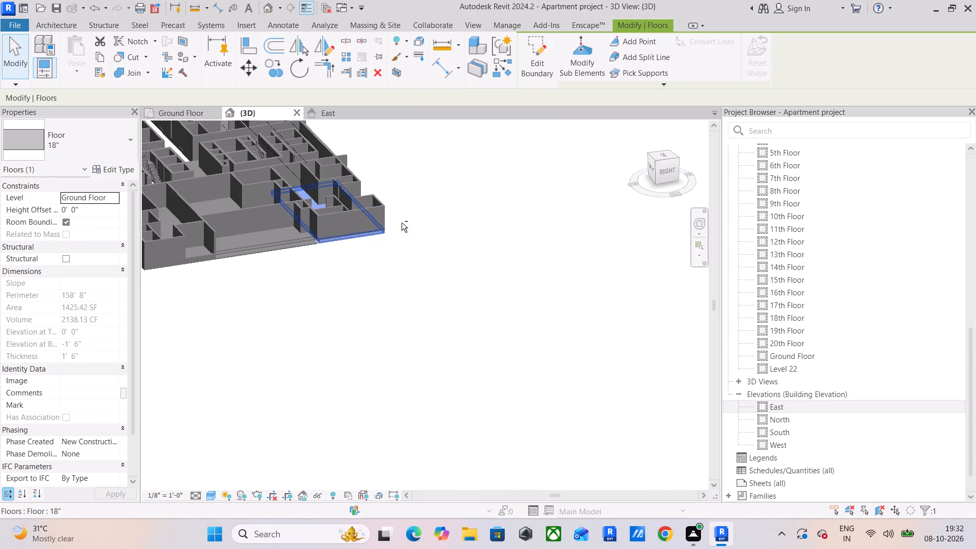
pyautogui.keyDown('shift'); pyautogui.moveTo(400, 224); pyautogui.dragTo(316, 323, button='middle'); pyautogui.keyUp('shift')
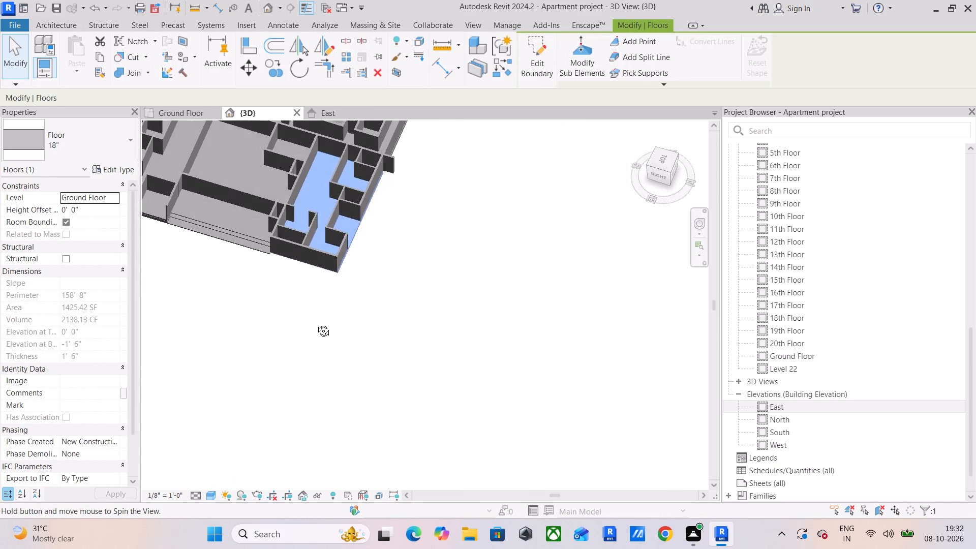
pyautogui.keyDown('shift'); pyautogui.moveTo(316, 323); pyautogui.dragTo(396, 288, button='middle'); pyautogui.keyUp('shift')
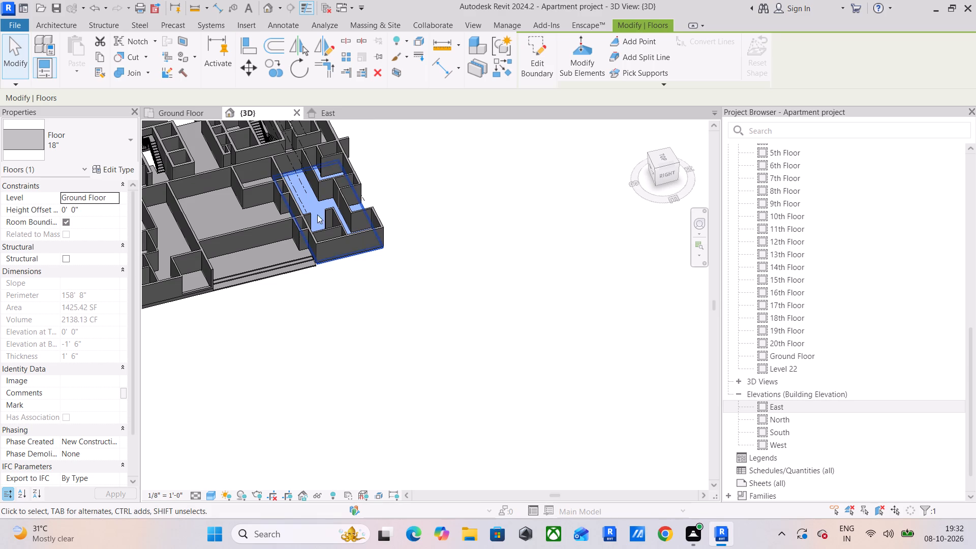
pyautogui.moveTo(231, 224); pyautogui.dragTo(380, 238, button='middle')
pyautogui.scroll(5, 285, 253)
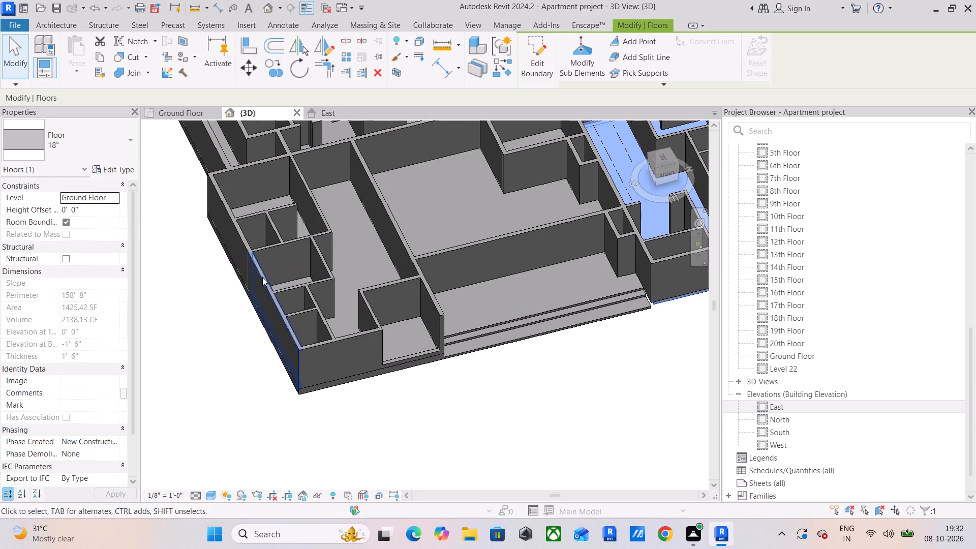
# Edit the northeast apartment's 18" floor boundary in the Ground Floor plan, moving its south edge to the dividing wall's south face.
pyautogui.click(173, 118)
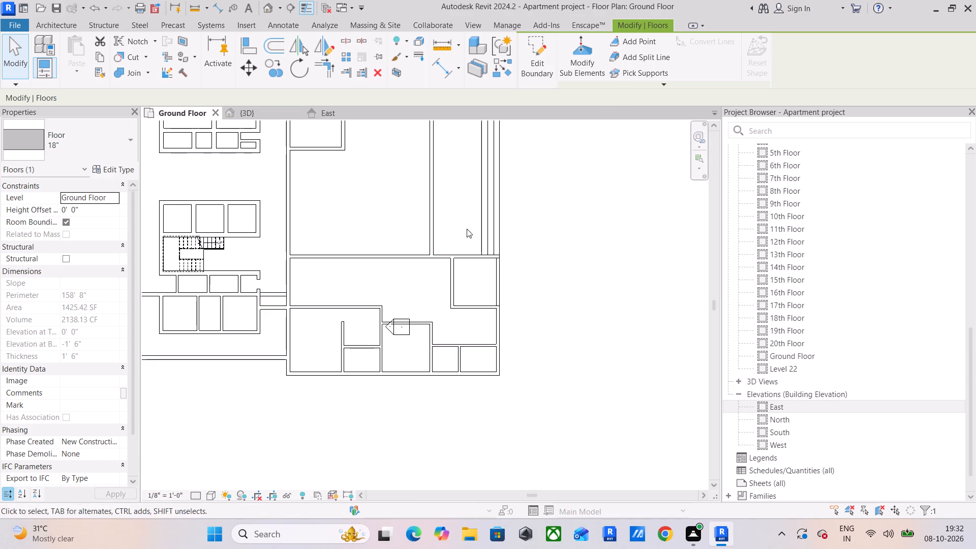
pyautogui.moveTo(470, 216); pyautogui.dragTo(458, 423, button='middle')
pyautogui.moveTo(449, 348); pyautogui.dragTo(441, 359, button='middle')
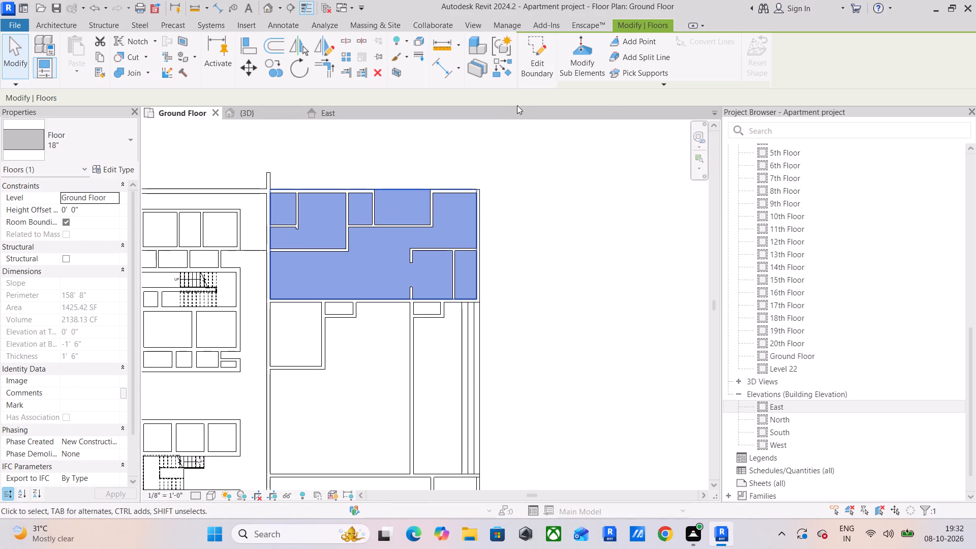
pyautogui.click(531, 52)
pyautogui.scroll(4, 309, 279)
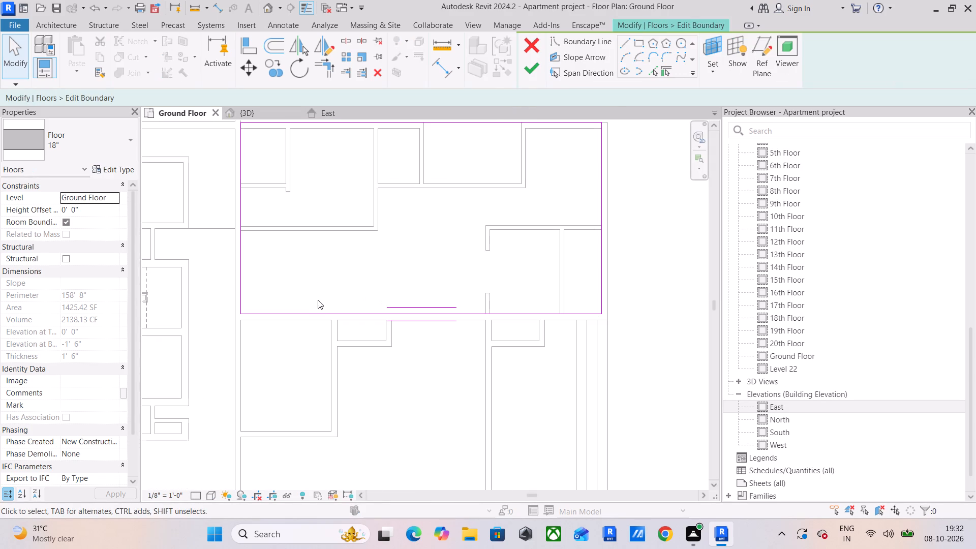
pyautogui.click(321, 312)
pyautogui.moveTo(332, 313); pyautogui.dragTo(329, 326)
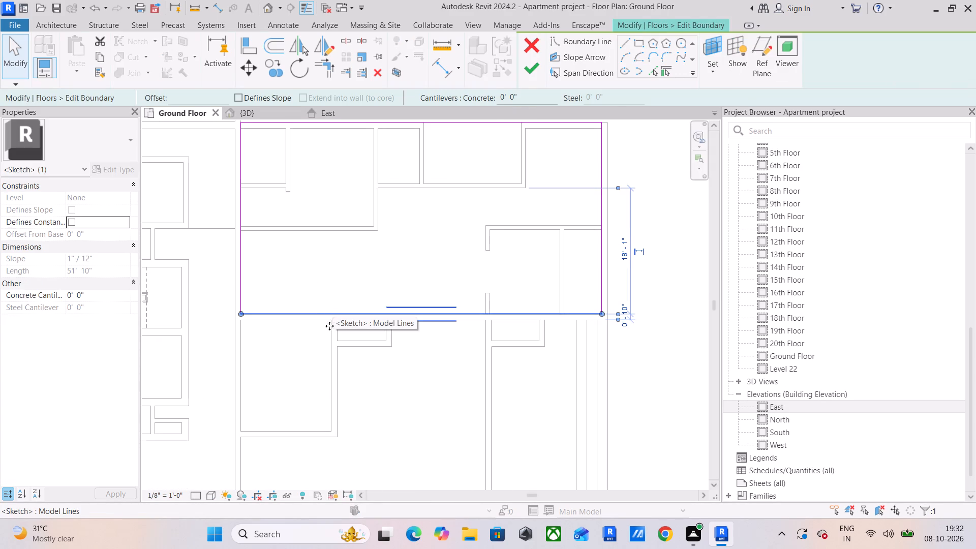
pyautogui.moveTo(329, 326); pyautogui.dragTo(329, 319)
pyautogui.scroll(1, 386, 275)
pyautogui.moveTo(386, 275); pyautogui.dragTo(341, 353, button='middle')
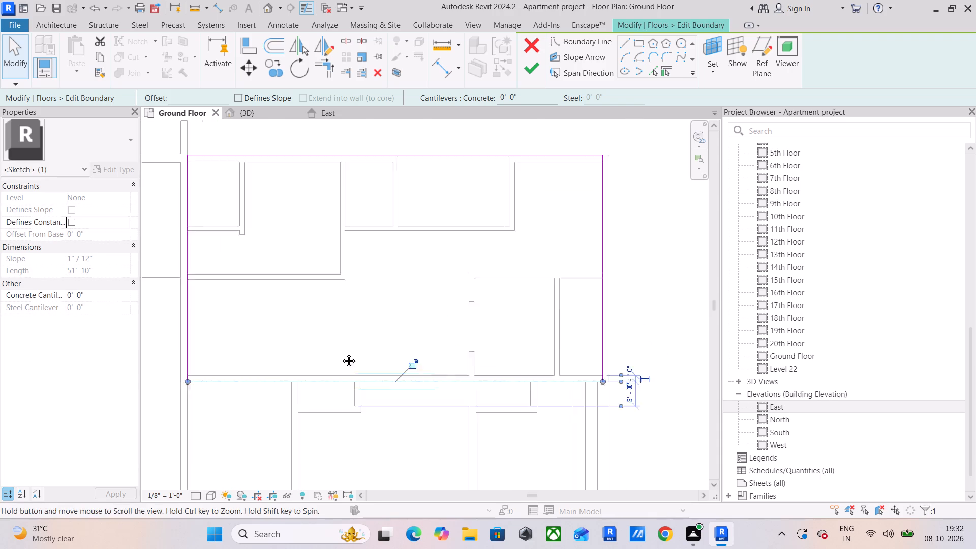
pyautogui.moveTo(341, 353); pyautogui.dragTo(337, 362, button='middle')
# Draw three boundary lines along the north recess's wall faces, with sides 8'-10" long from the north edge.
pyautogui.click(626, 42)
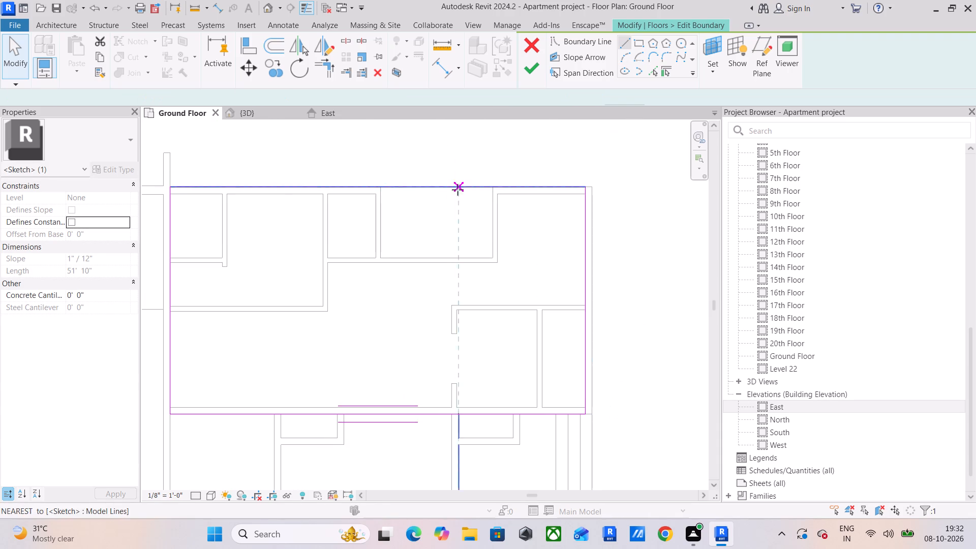
pyautogui.scroll(4, 399, 186)
pyautogui.click(376, 186)
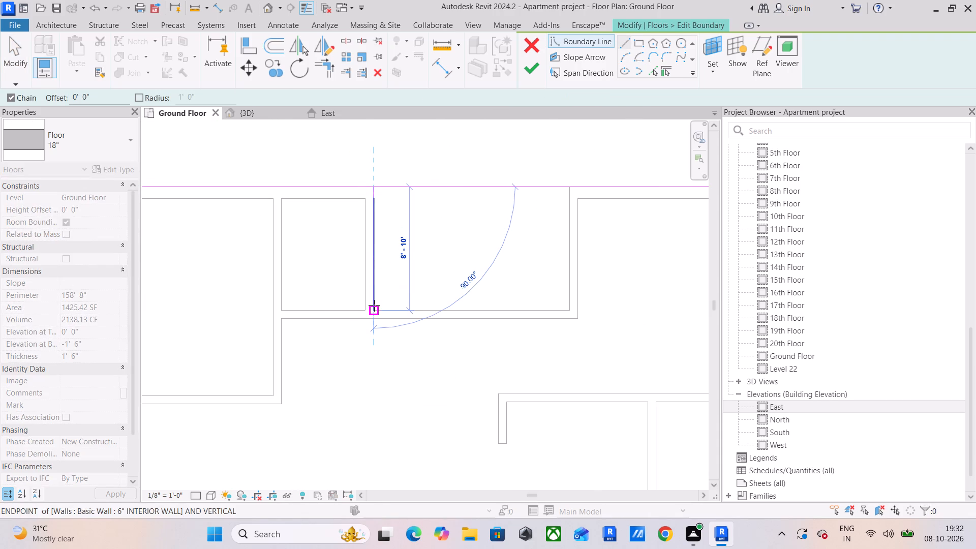
pyautogui.click(374, 306)
pyautogui.click(568, 308)
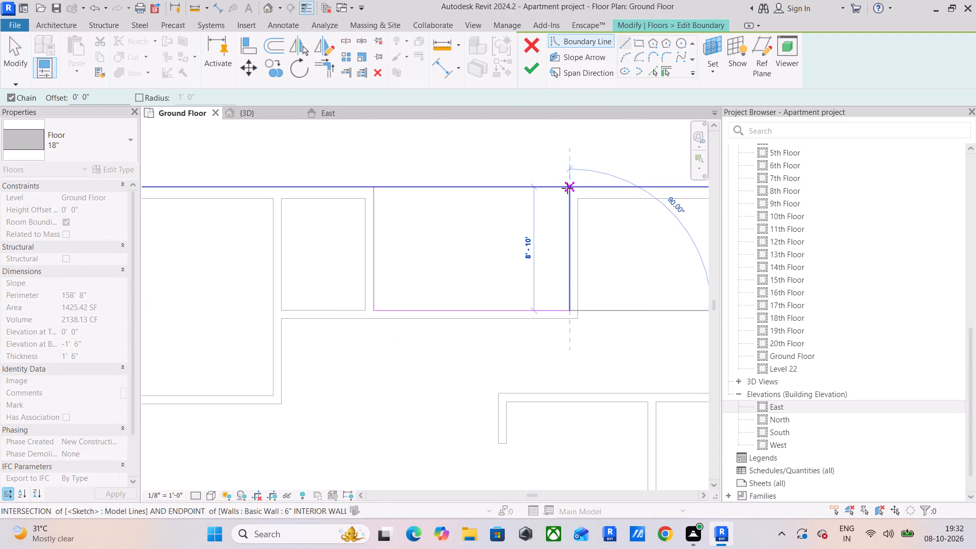
pyautogui.click(567, 188)
pyautogui.press('Escape')
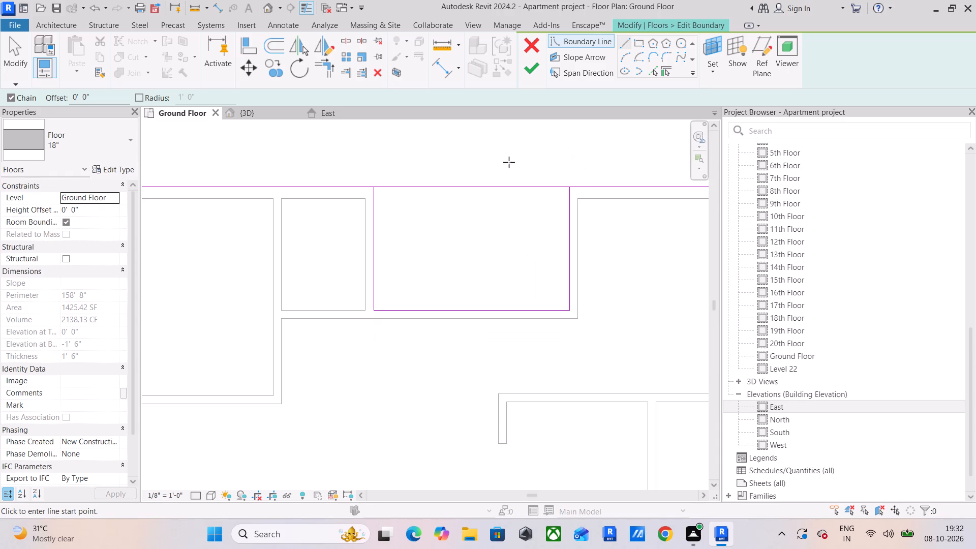
# Split the north boundary line across the recess, trim both parts to the recess sides, and finish the floor boundary.
pyautogui.click(346, 45)
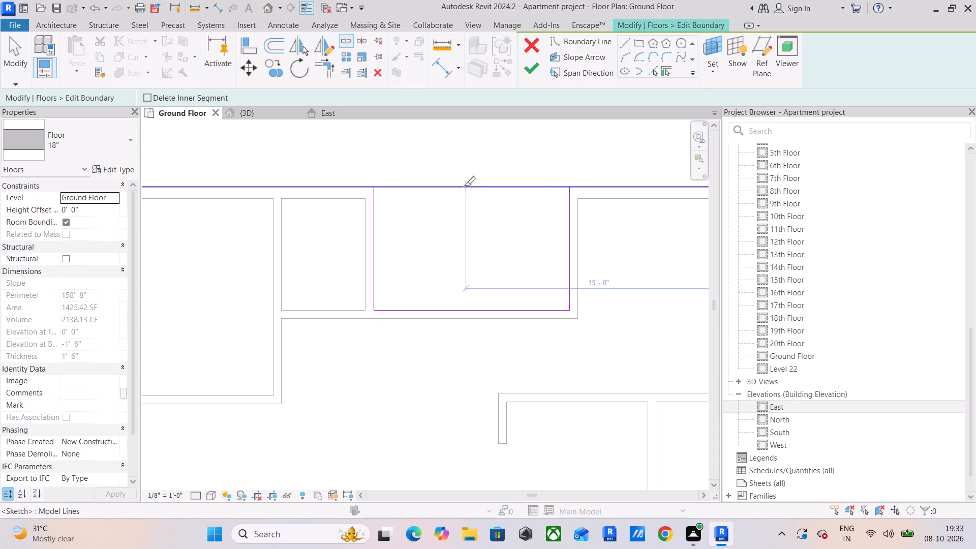
pyautogui.click(463, 186)
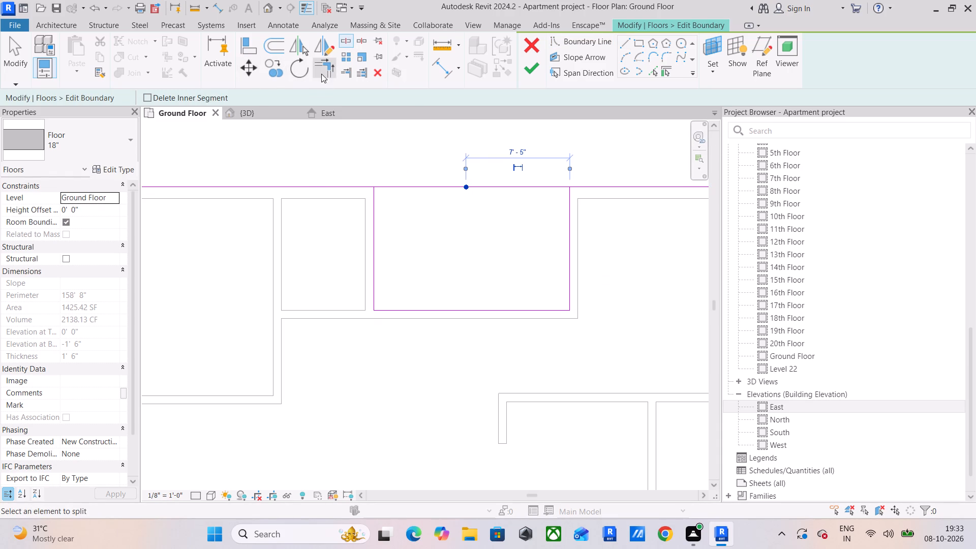
pyautogui.click(321, 71)
pyautogui.click(307, 182)
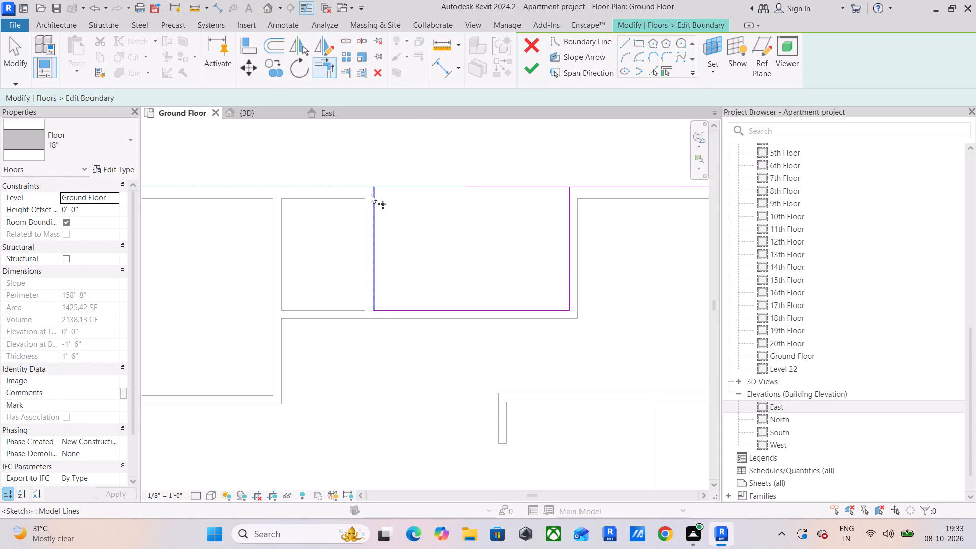
pyautogui.click(371, 194)
pyautogui.click(597, 181)
pyautogui.click(571, 203)
pyautogui.scroll(-4, 509, 200)
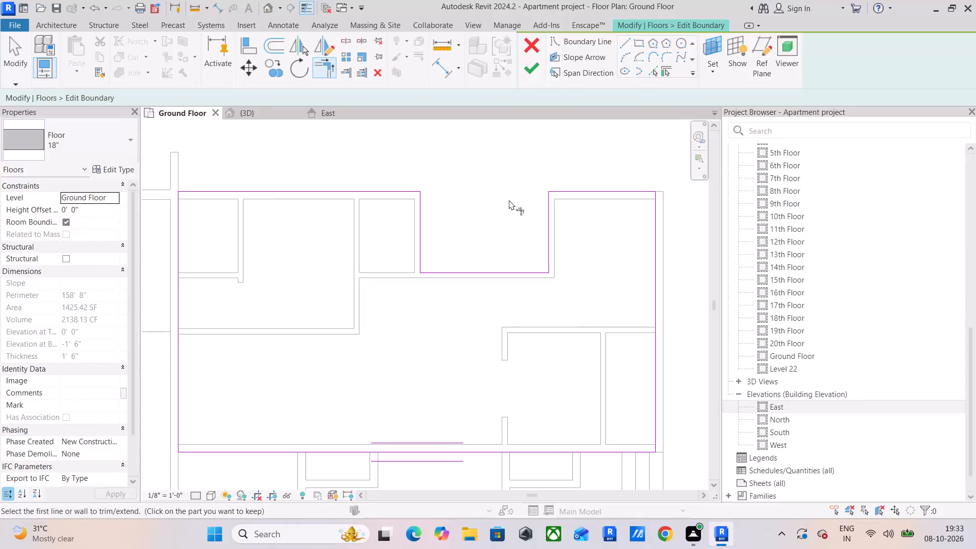
pyautogui.click(528, 70)
pyautogui.moveTo(491, 196); pyautogui.dragTo(396, 248, button='middle')
pyautogui.click(477, 167)
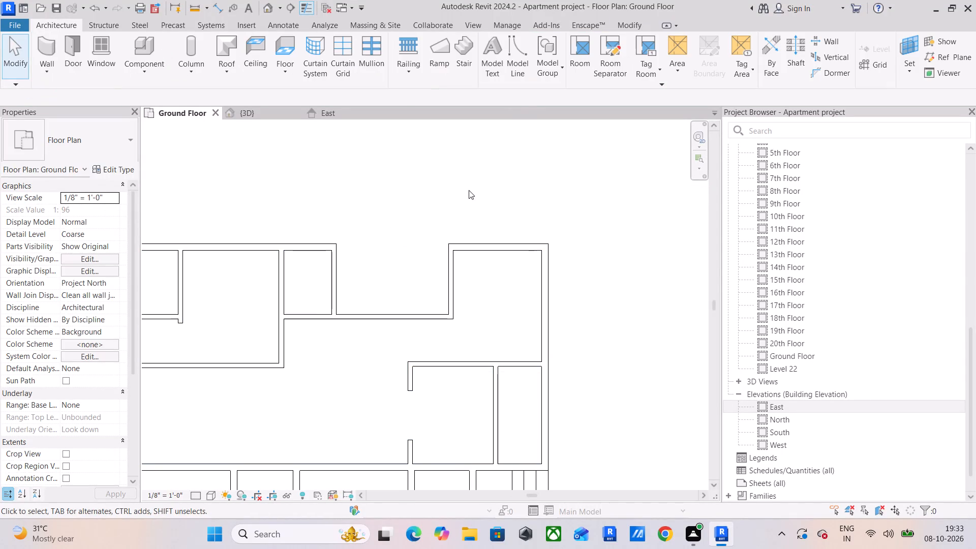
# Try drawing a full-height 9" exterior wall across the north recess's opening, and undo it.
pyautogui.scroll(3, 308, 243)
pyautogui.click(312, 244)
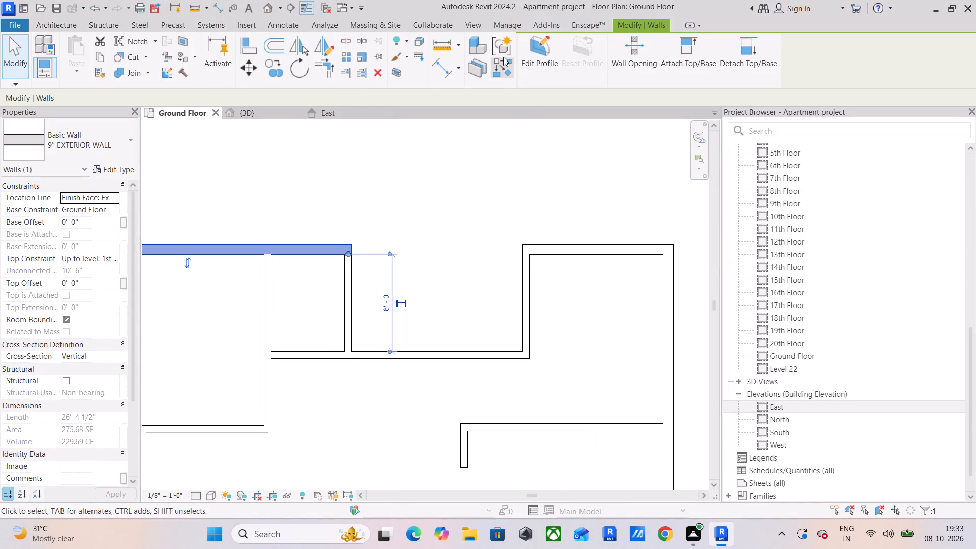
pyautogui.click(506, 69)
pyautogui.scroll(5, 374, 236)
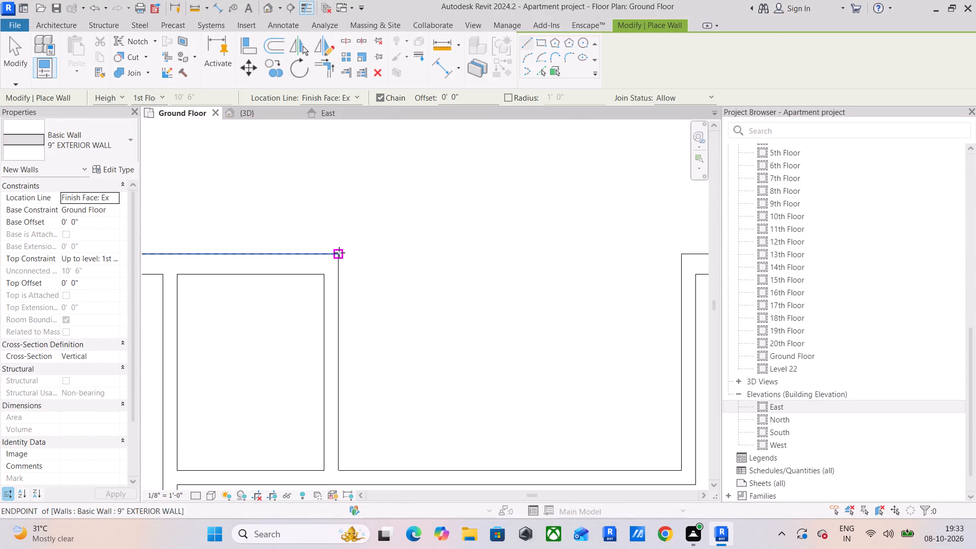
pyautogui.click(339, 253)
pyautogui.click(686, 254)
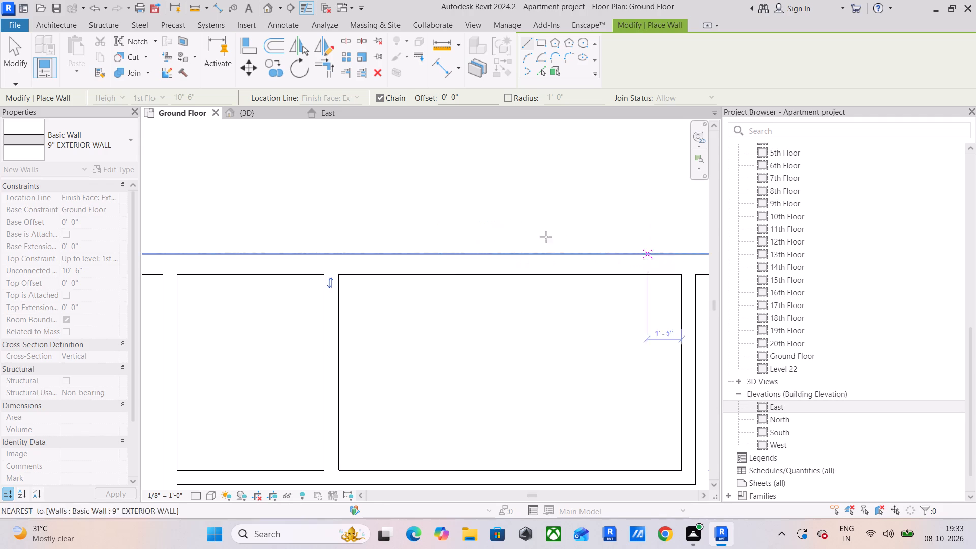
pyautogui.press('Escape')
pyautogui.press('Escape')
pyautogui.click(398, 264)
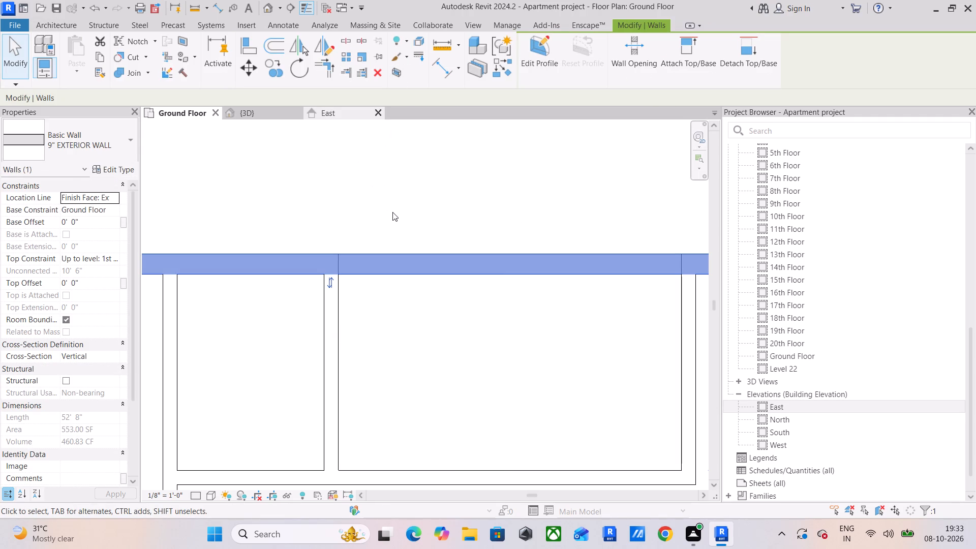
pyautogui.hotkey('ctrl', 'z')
# Draw a 9" exterior wall with an unconnected height of 1'-0" across the north recess's opening, aligned with the adjoining outer wall faces.
pyautogui.click(320, 263)
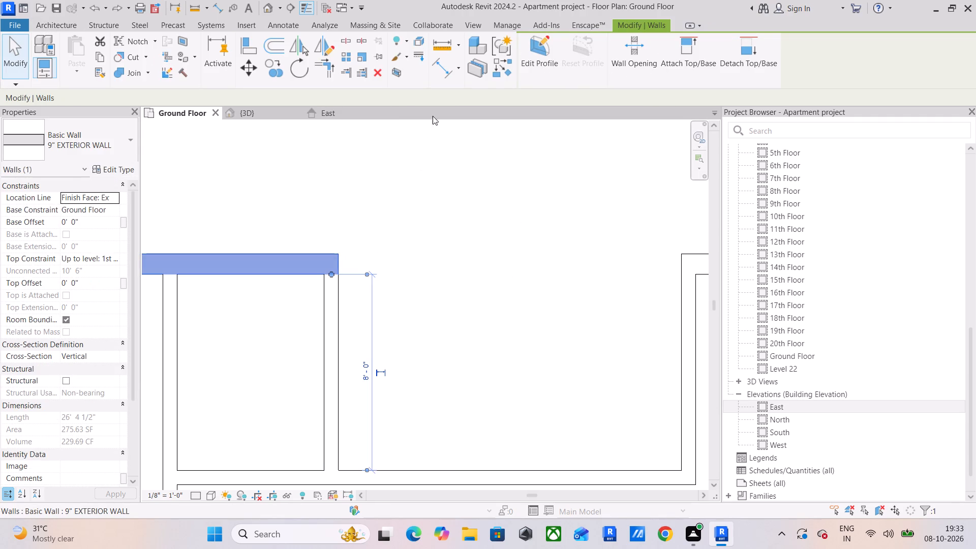
pyautogui.click(498, 61)
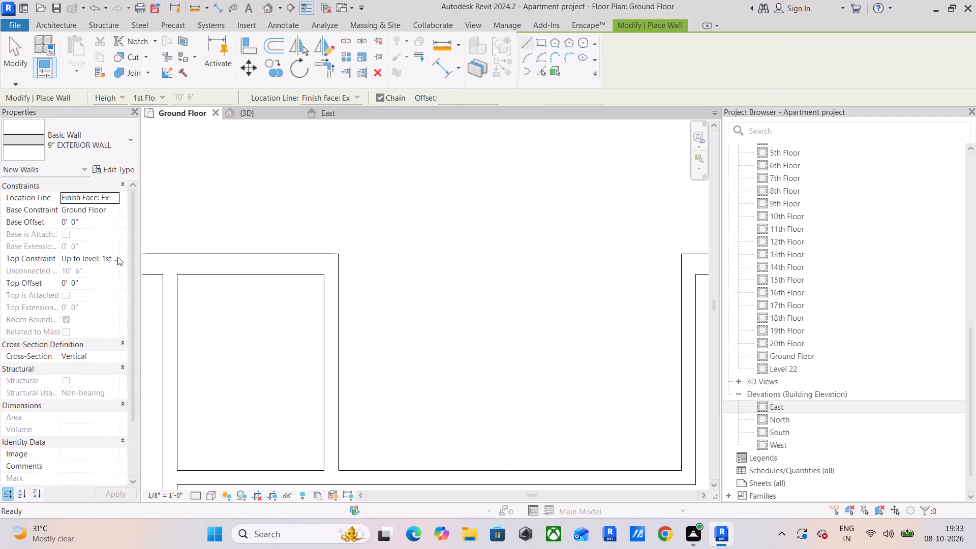
pyautogui.click(117, 257)
pyautogui.click(96, 272)
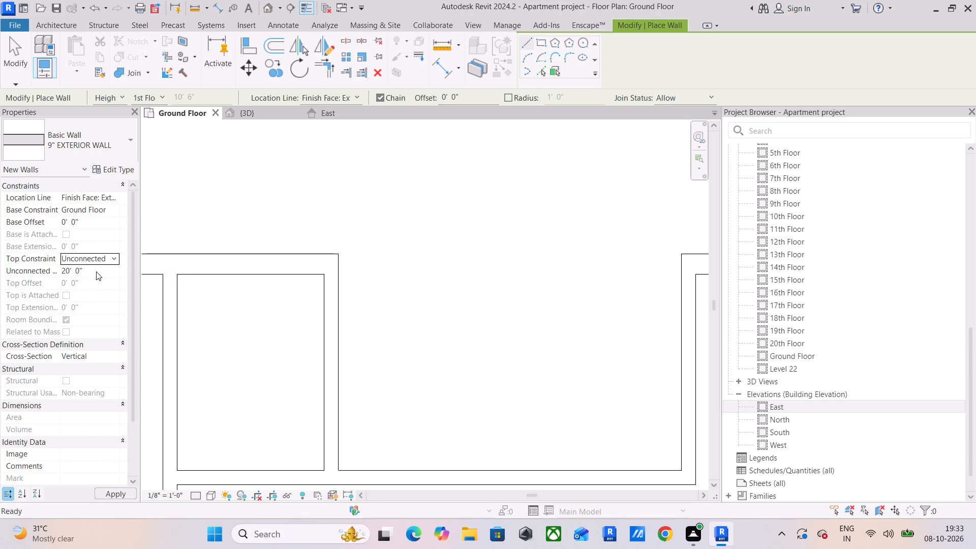
pyautogui.click(96, 271)
pyautogui.write("1'")
pyautogui.press('Return')
pyautogui.click(340, 260)
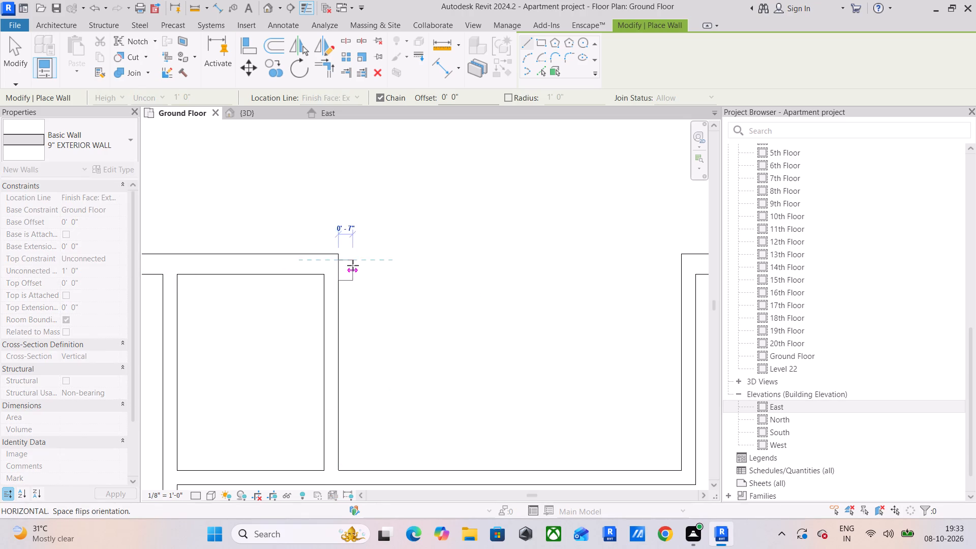
pyautogui.press('Escape')
pyautogui.click(334, 254)
pyautogui.moveTo(541, 260); pyautogui.dragTo(361, 262, button='middle')
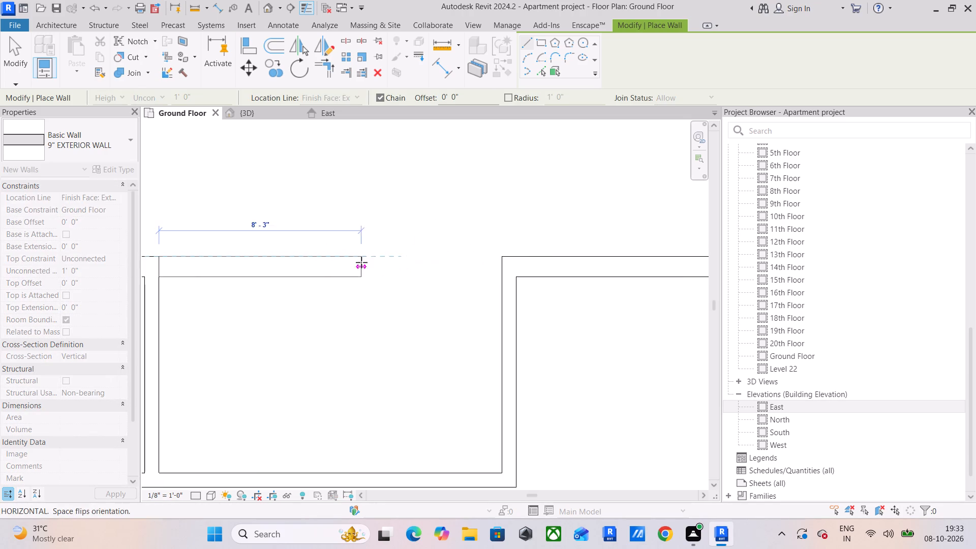
pyautogui.click(504, 250)
pyautogui.press('Escape')
pyautogui.scroll(-2, 353, 284)
pyautogui.moveTo(354, 284); pyautogui.dragTo(455, 275, button='middle')
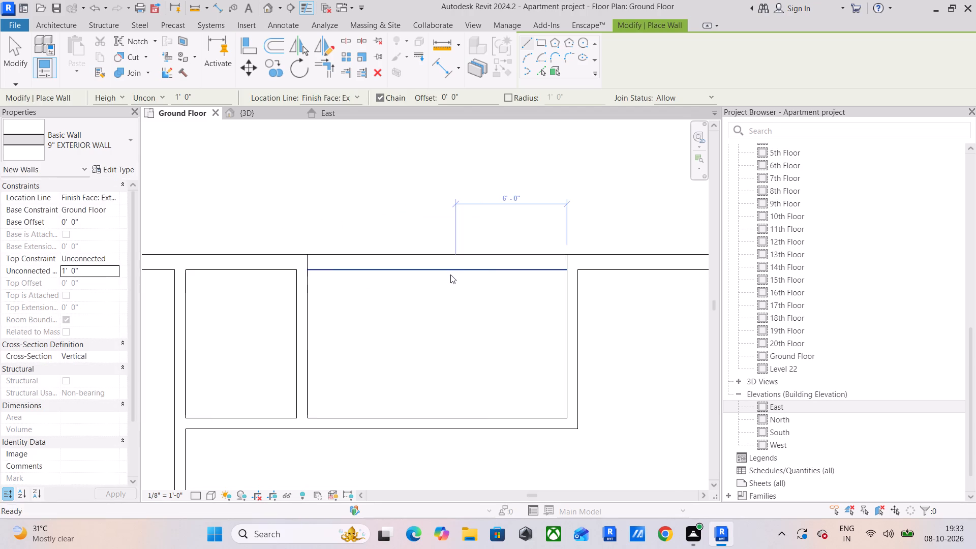
pyautogui.press('Escape')
pyautogui.click(394, 274)
pyautogui.scroll(-4, 381, 277)
pyautogui.click(405, 317)
# Sketch a rectangular floor boundary 14'-0" wide around the north recess, from the low wall's outer face to the recess's back wall.
pyautogui.scroll(-7, 417, 291)
pyautogui.scroll(4, 384, 111)
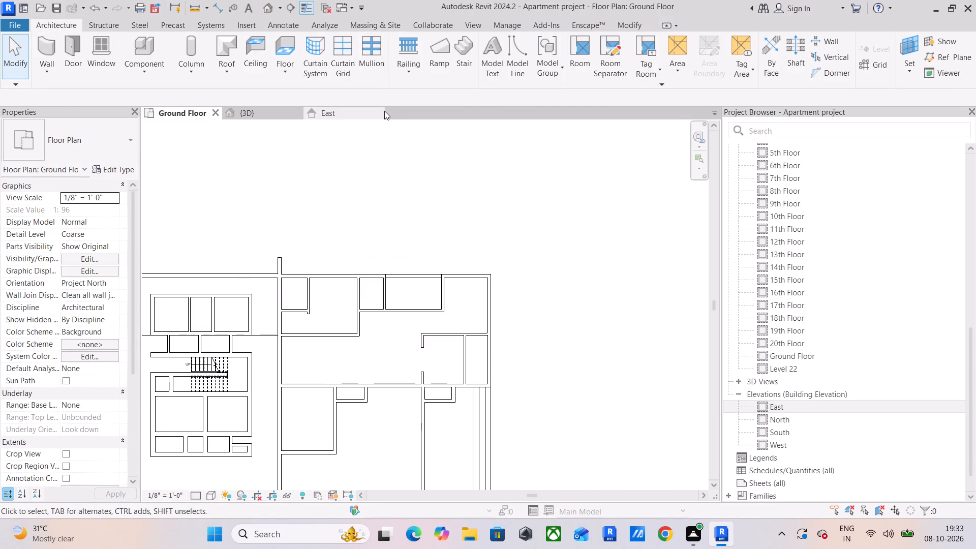
pyautogui.click(286, 53)
pyautogui.scroll(7, 352, 242)
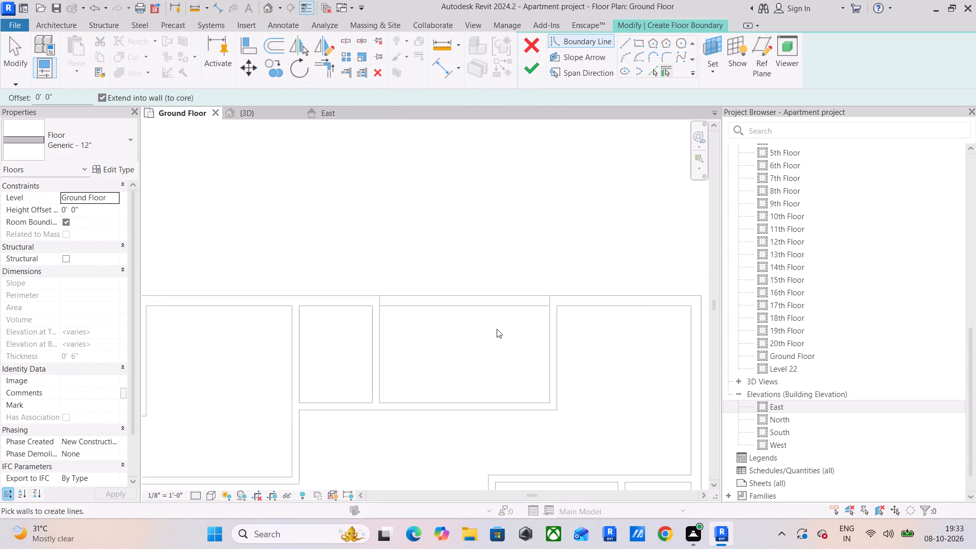
pyautogui.scroll(1, 497, 329)
pyautogui.moveTo(497, 324); pyautogui.dragTo(347, 258, button='middle')
pyautogui.click(630, 44)
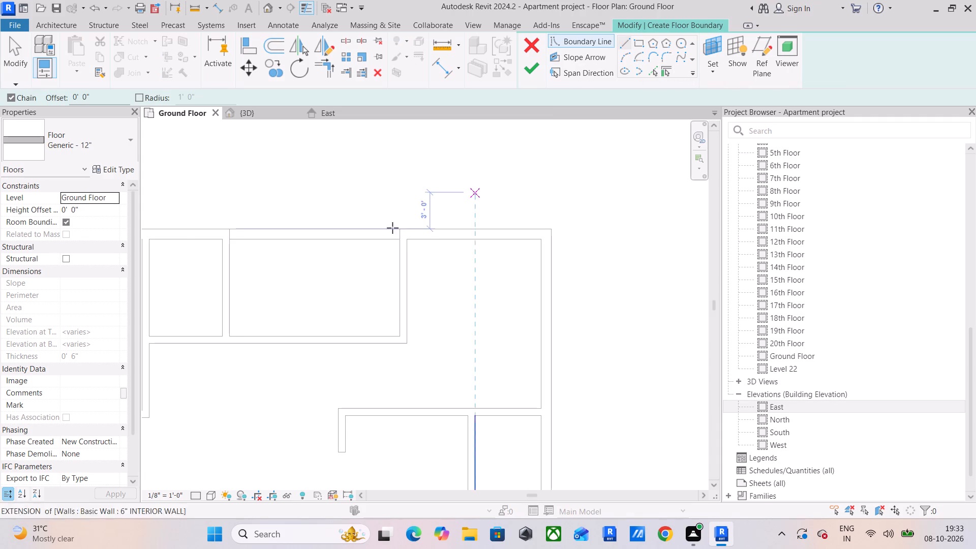
pyautogui.click(231, 230)
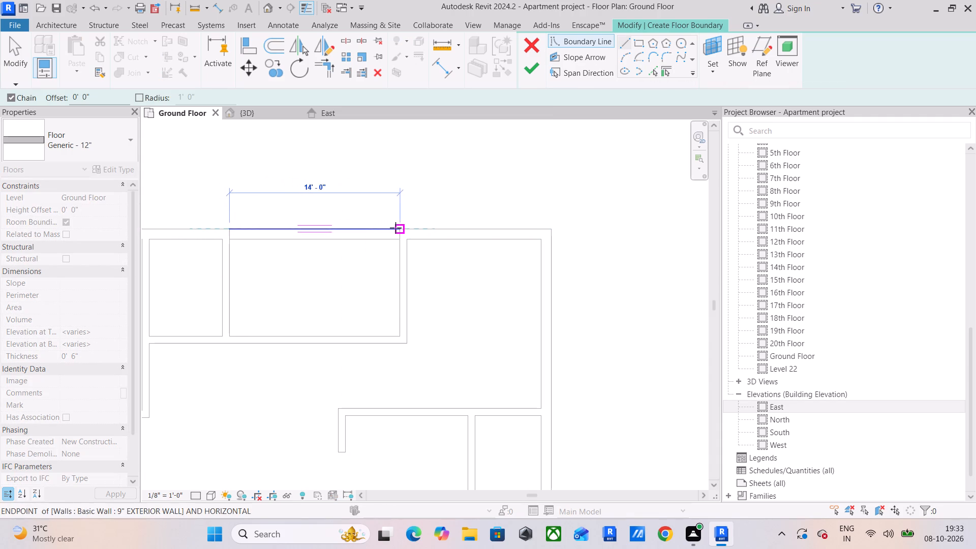
pyautogui.click(396, 228)
pyautogui.moveTo(400, 331); pyautogui.dragTo(393, 332)
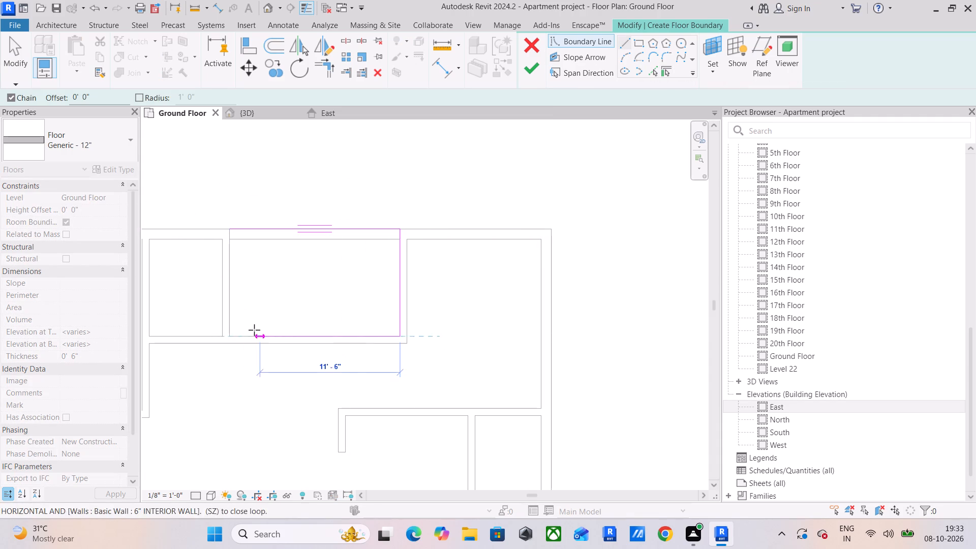
pyautogui.click(231, 332)
pyautogui.click(227, 232)
pyautogui.press('Escape')
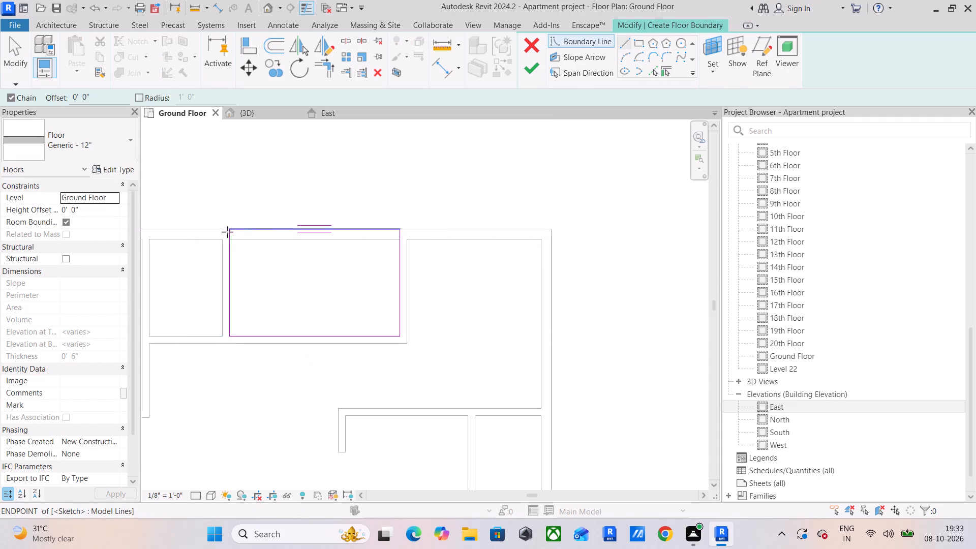
# Change the recess floor's type to 18" and finish its boundary.
pyautogui.scroll(-2, 330, 288)
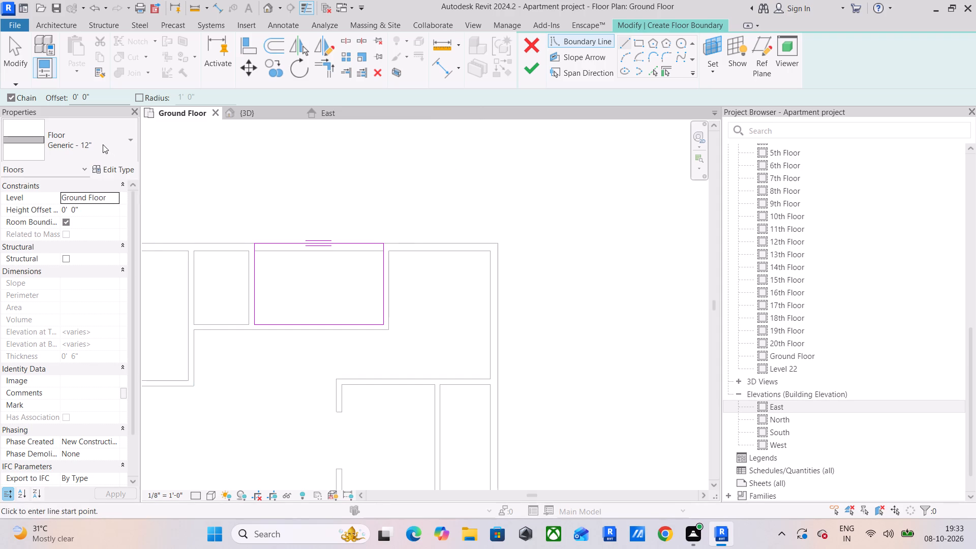
pyautogui.click(103, 144)
pyautogui.scroll(3, 62, 279)
pyautogui.click(58, 237)
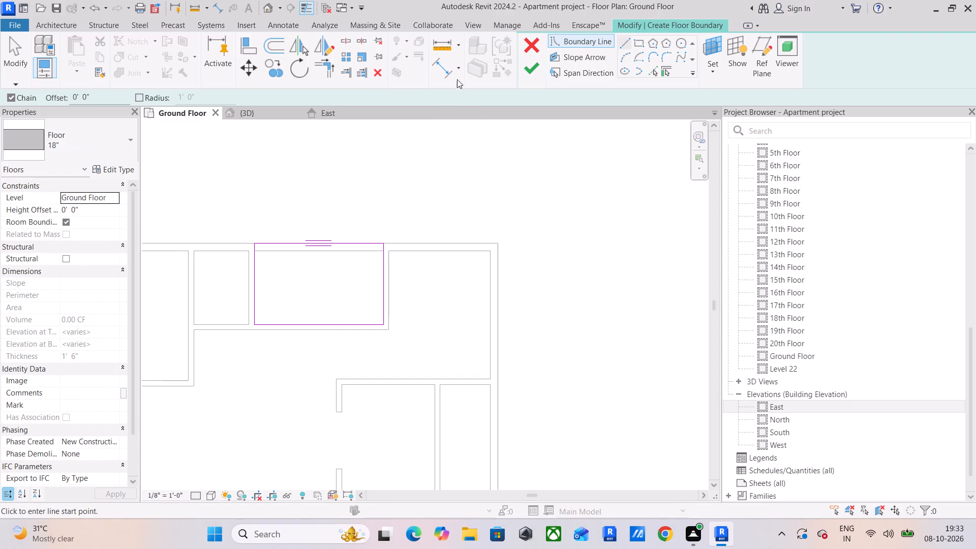
pyautogui.click(527, 65)
pyautogui.click(542, 195)
# Examine the stepped eastern floors and their junction with the northeast apartment in 3D.
pyautogui.scroll(-2, 539, 172)
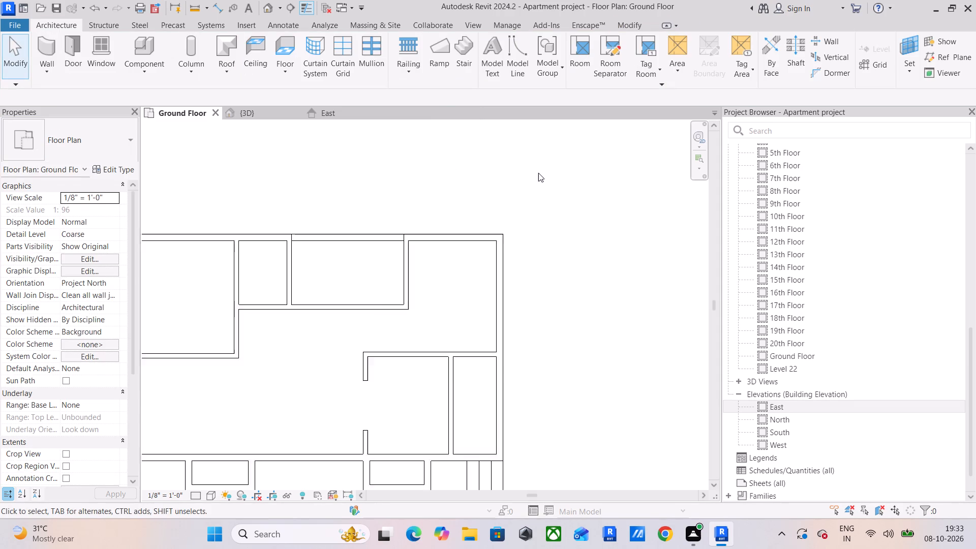
pyautogui.scroll(-2, 538, 173)
pyautogui.click(274, 108)
pyautogui.scroll(-5, 471, 231)
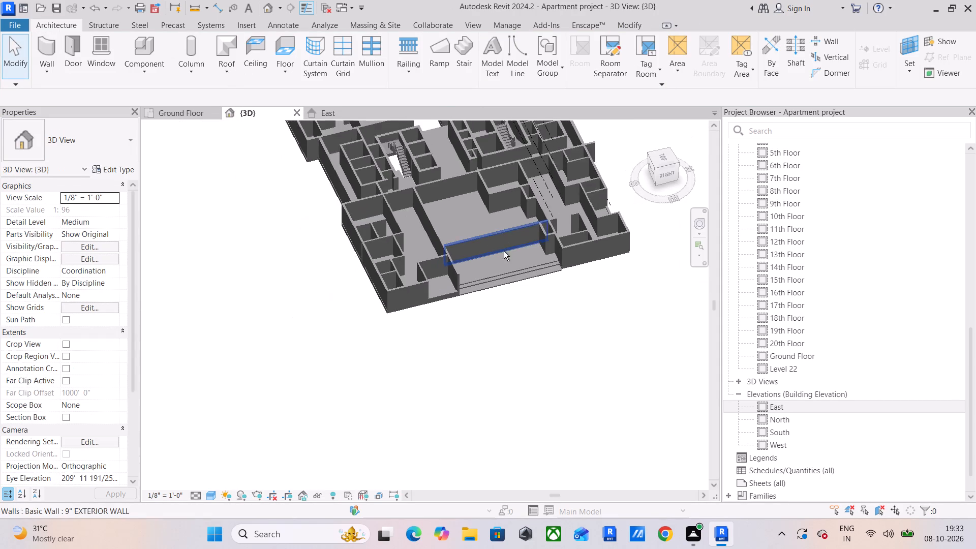
pyautogui.keyDown('shift'); pyautogui.moveTo(503, 255); pyautogui.dragTo(421, 249, button='middle'); pyautogui.keyUp('shift')
pyautogui.scroll(10, 454, 233)
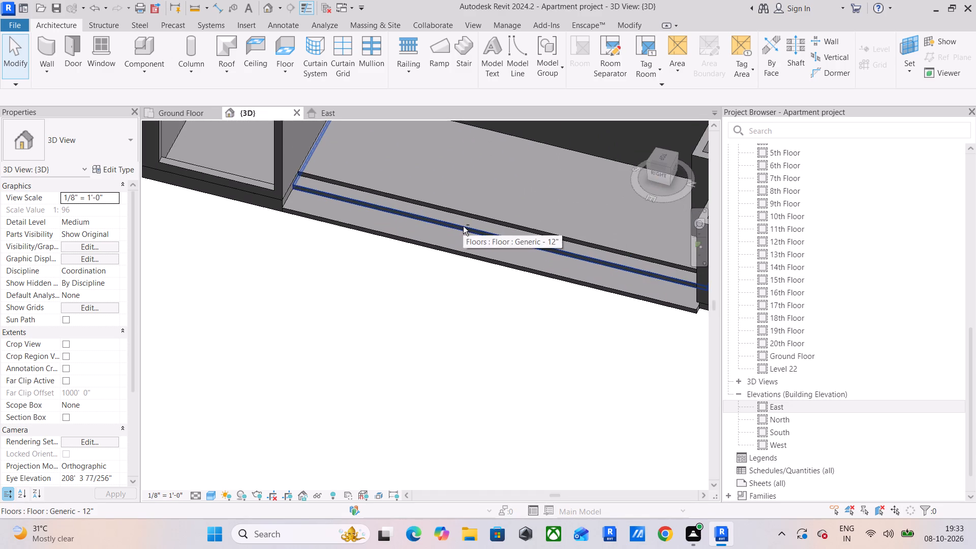
pyautogui.keyDown('shift'); pyautogui.moveTo(463, 226); pyautogui.dragTo(466, 252, button='middle'); pyautogui.keyUp('shift')
pyautogui.scroll(-4, 465, 235)
pyautogui.keyDown('shift'); pyautogui.moveTo(460, 262); pyautogui.dragTo(483, 207, button='middle'); pyautogui.keyUp('shift')
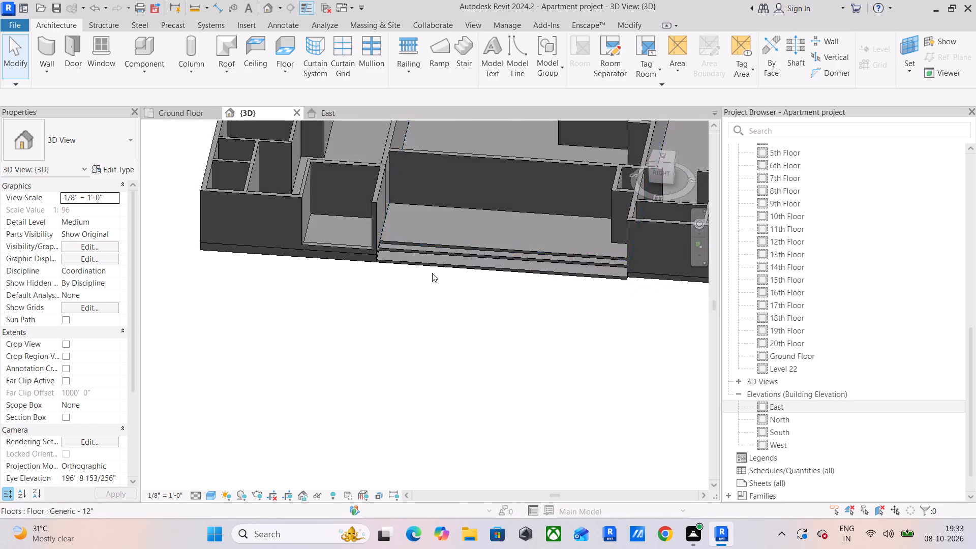
pyautogui.scroll(5, 425, 267)
pyautogui.scroll(-1, 417, 248)
pyautogui.moveTo(416, 260); pyautogui.dragTo(424, 309, button='middle')
pyautogui.scroll(4, 404, 279)
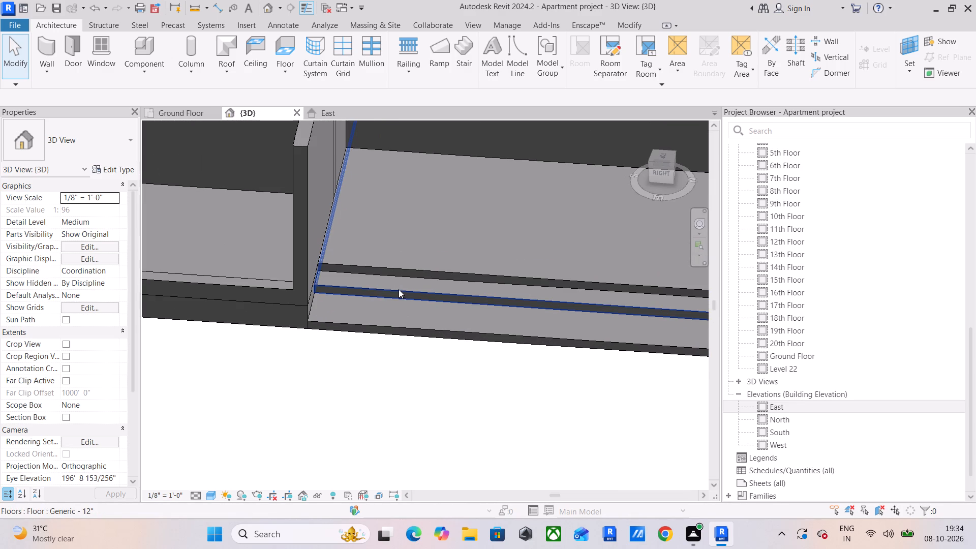
# Edit the boundary of the middle stepped floor at -0'-6" in the Ground Floor plan, moving its east edge outward to the next step line.
pyautogui.click(389, 291)
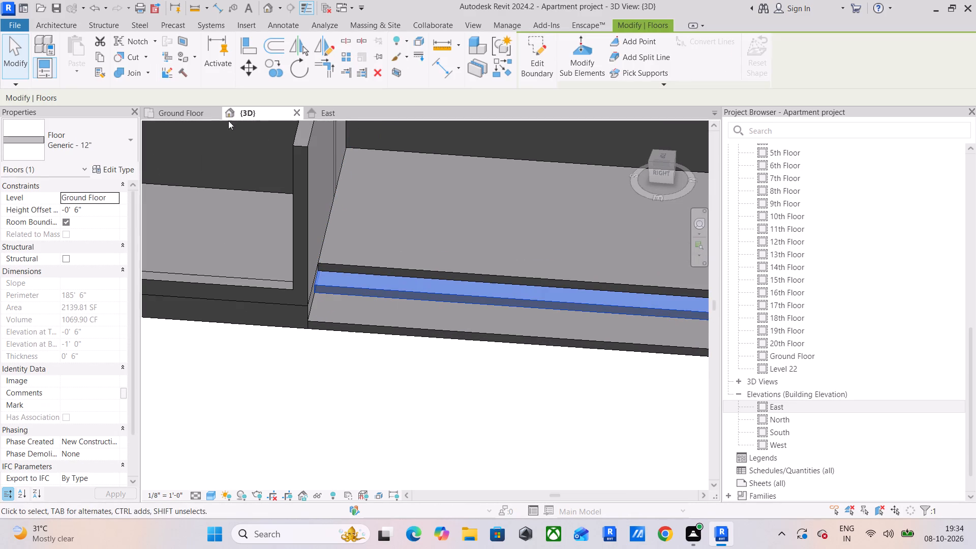
pyautogui.click(182, 110)
pyautogui.scroll(-3, 391, 215)
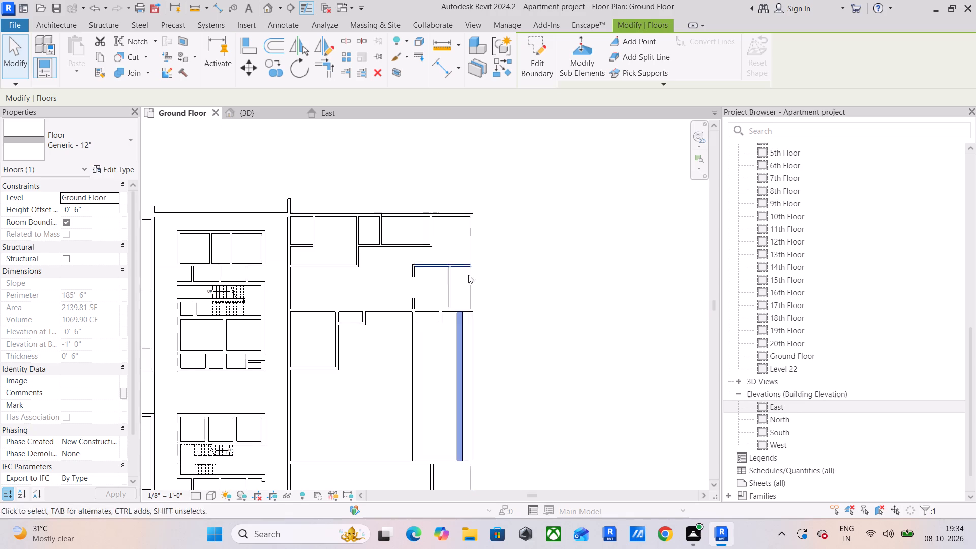
pyautogui.moveTo(464, 281); pyautogui.dragTo(420, 218, button='middle')
pyautogui.scroll(5, 418, 261)
pyautogui.moveTo(414, 261); pyautogui.dragTo(363, 245, button='middle')
pyautogui.scroll(3, 363, 237)
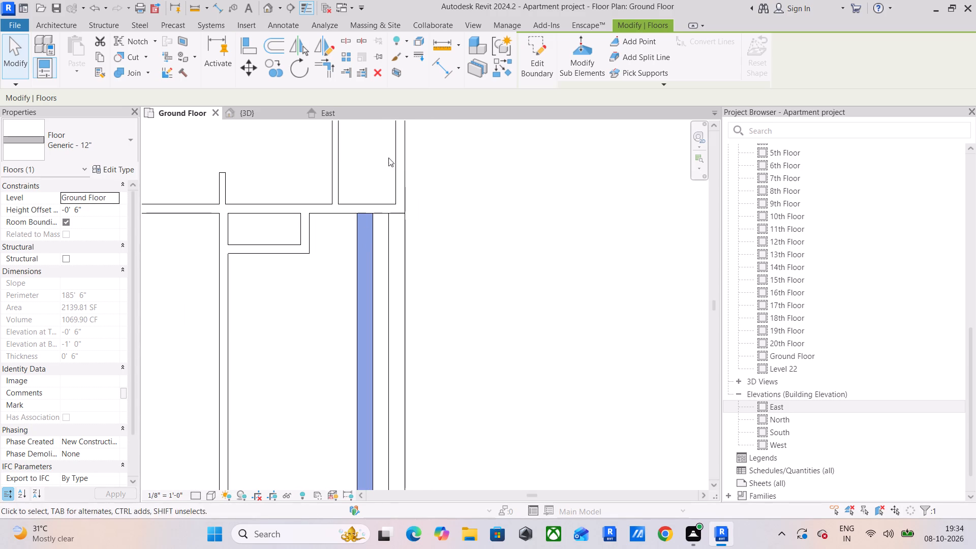
pyautogui.click(534, 51)
pyautogui.click(374, 315)
pyautogui.scroll(4, 376, 320)
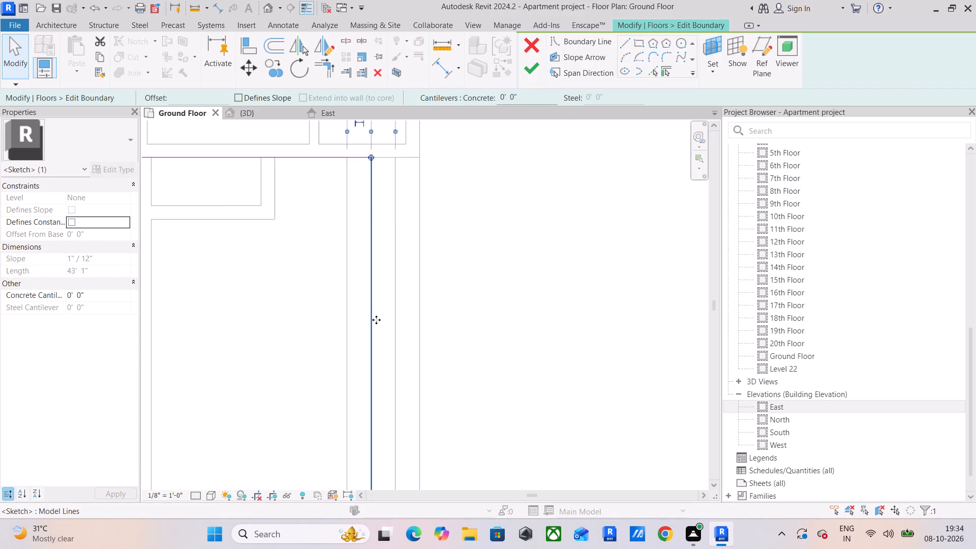
pyautogui.moveTo(368, 339); pyautogui.dragTo(400, 334)
pyautogui.click(541, 228)
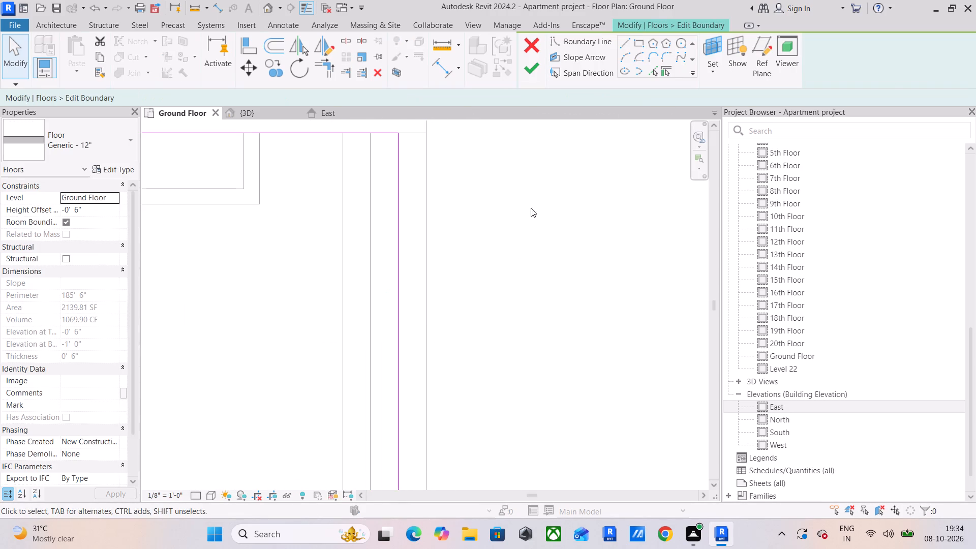
pyautogui.click(532, 69)
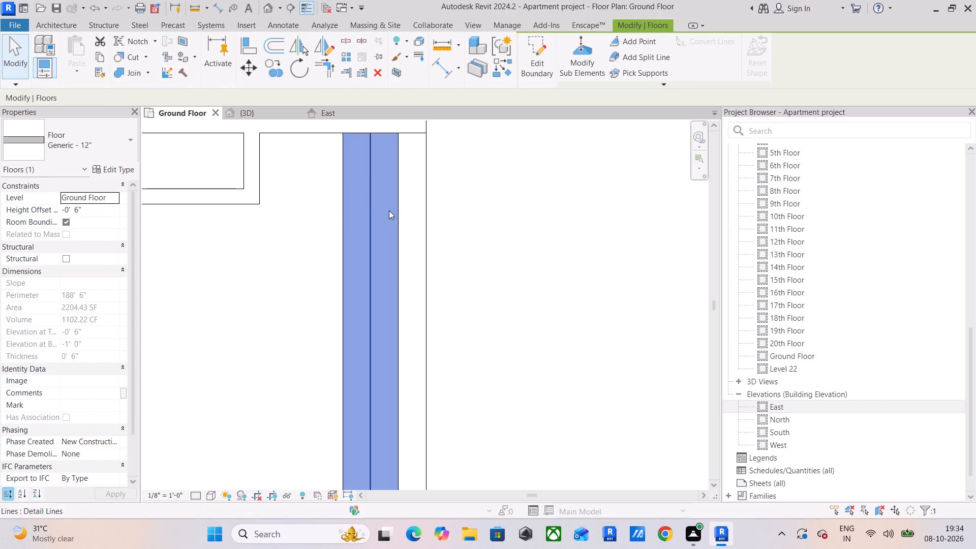
pyautogui.click(551, 230)
# Select the top stepped floor in the East elevation and edit its plan boundary, moving its east edge outward to the next step line.
pyautogui.click(338, 225)
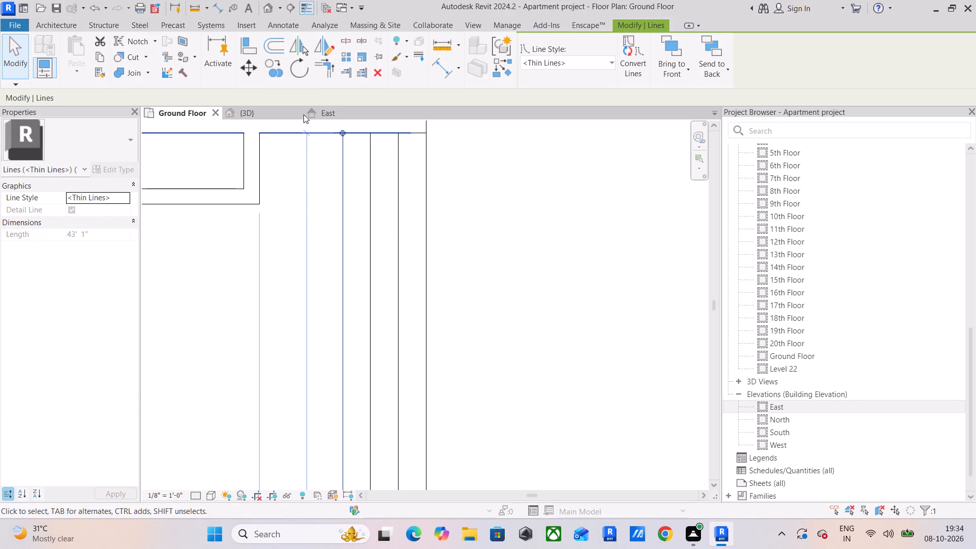
pyautogui.click(332, 113)
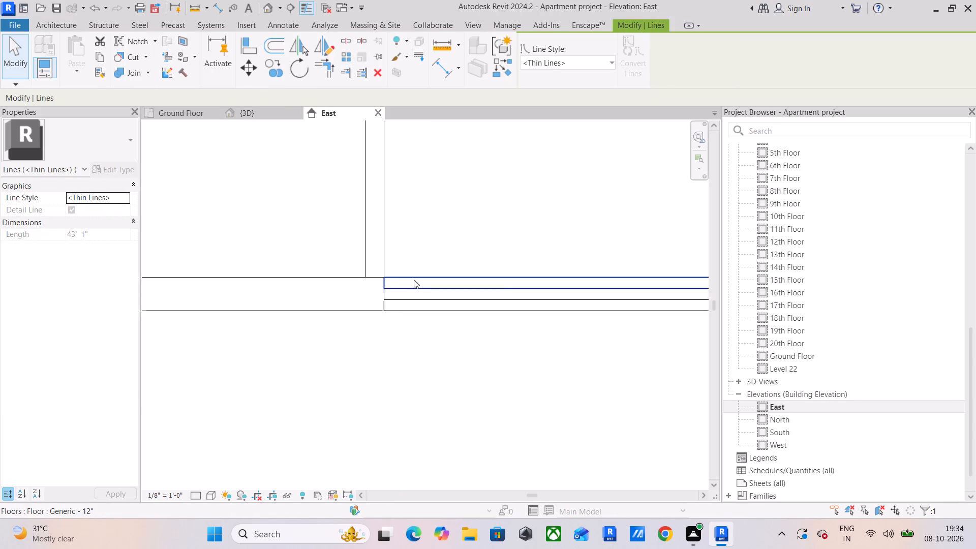
pyautogui.click(414, 280)
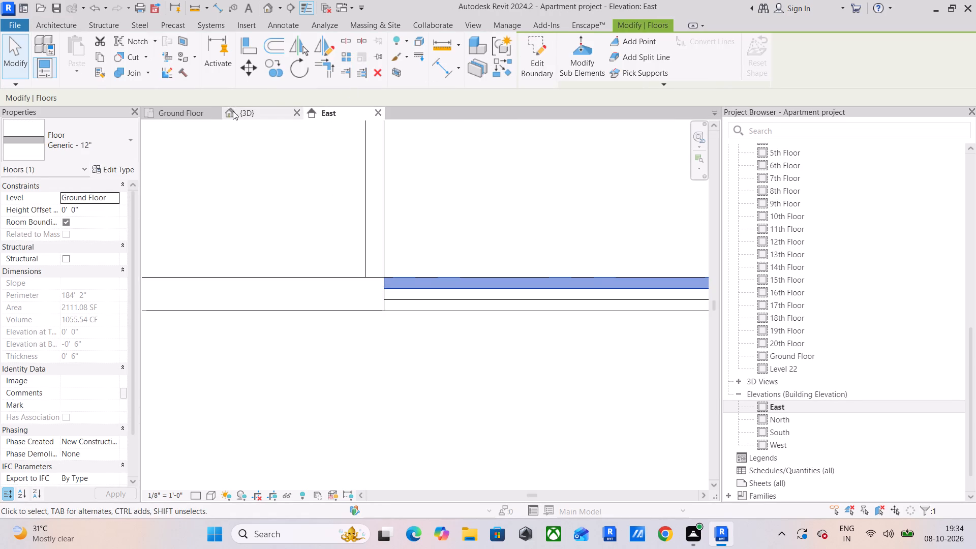
pyautogui.click(191, 114)
pyautogui.click(554, 61)
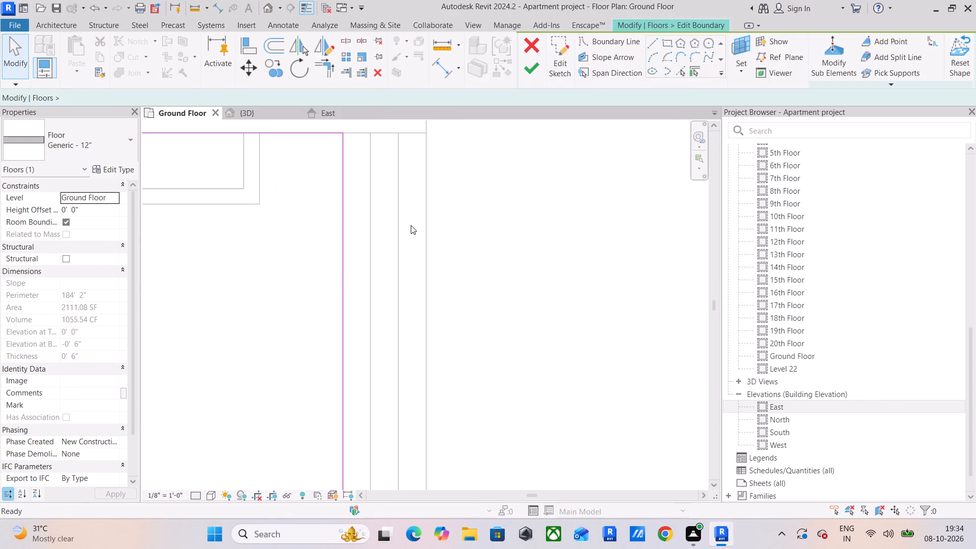
pyautogui.click(340, 286)
pyautogui.moveTo(342, 283); pyautogui.dragTo(368, 286)
pyautogui.click(537, 253)
pyautogui.click(522, 60)
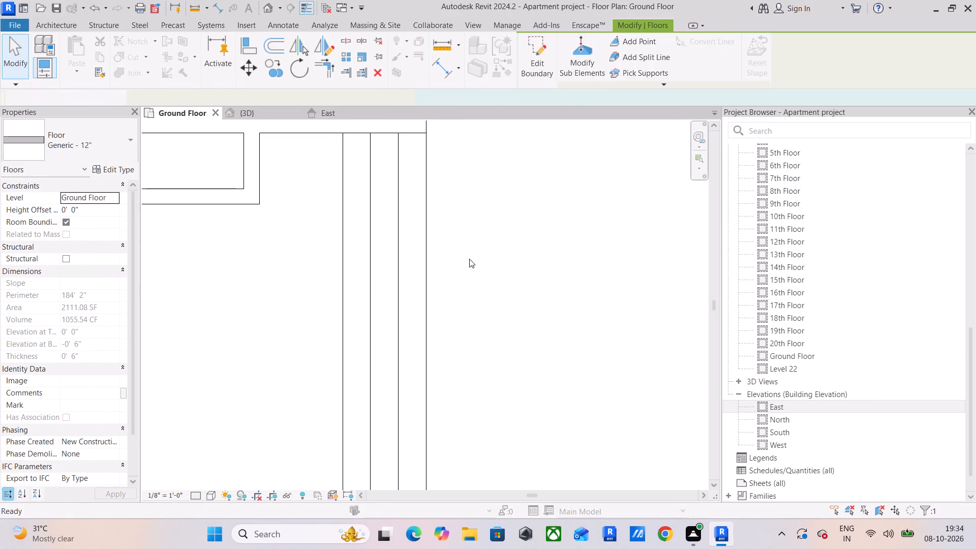
# Examine the edges of the stepped eastern floors and their junction with the northeast apartment in 3D.
pyautogui.click(469, 259)
pyautogui.click(251, 106)
pyautogui.click(259, 120)
pyautogui.click(259, 114)
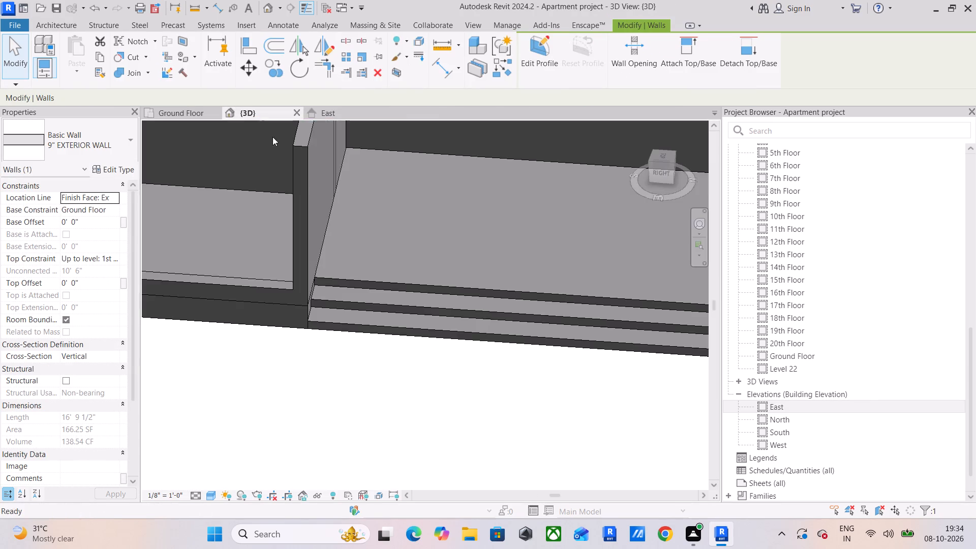
pyautogui.scroll(-2, 367, 257)
pyautogui.keyDown('shift'); pyautogui.moveTo(361, 274); pyautogui.dragTo(402, 295, button='middle'); pyautogui.keyUp('shift')
pyautogui.moveTo(466, 311); pyautogui.dragTo(330, 196, button='middle')
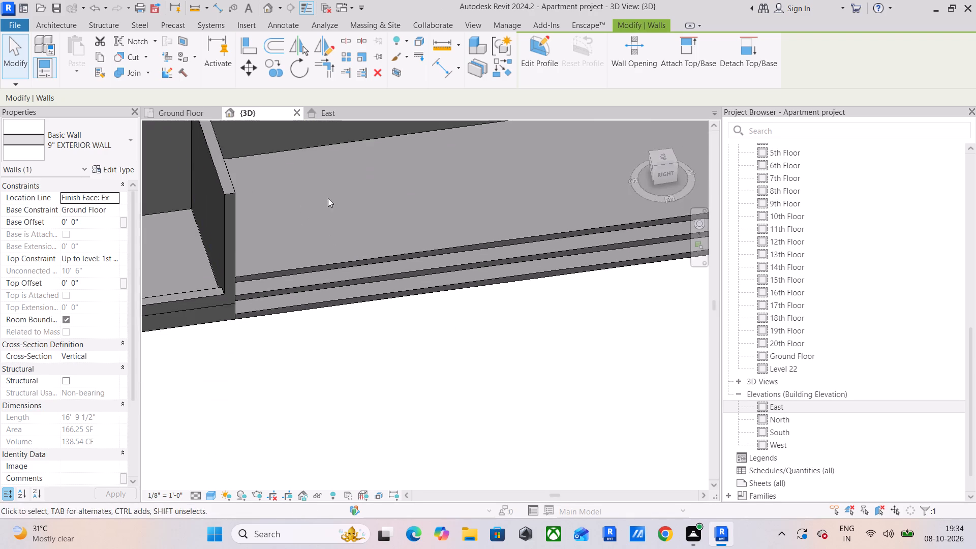
pyautogui.scroll(-3, 352, 319)
pyautogui.keyDown('shift'); pyautogui.moveTo(403, 343); pyautogui.dragTo(426, 285, button='middle'); pyautogui.keyUp('shift')
pyautogui.moveTo(432, 289); pyautogui.dragTo(306, 351, button='middle')
pyautogui.click(364, 405)
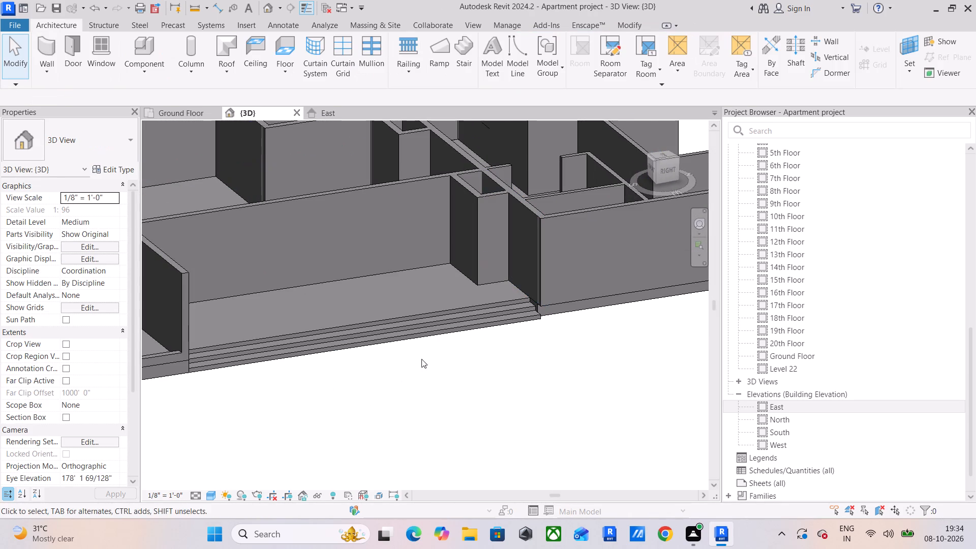
pyautogui.keyDown('shift'); pyautogui.moveTo(456, 340); pyautogui.dragTo(454, 353, button='middle'); pyautogui.keyUp('shift')
pyautogui.scroll(9, 574, 321)
pyautogui.scroll(2, 509, 306)
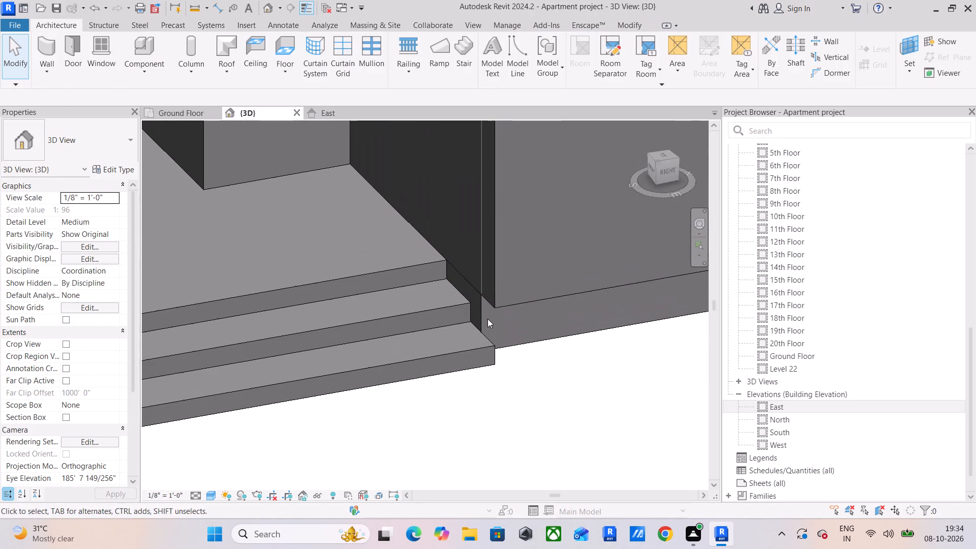
# Edit the northeast apartment's 18" floor boundary in plan, moving its east edge outward to the exterior wall's outer face.
pyautogui.click(485, 317)
pyautogui.click(191, 114)
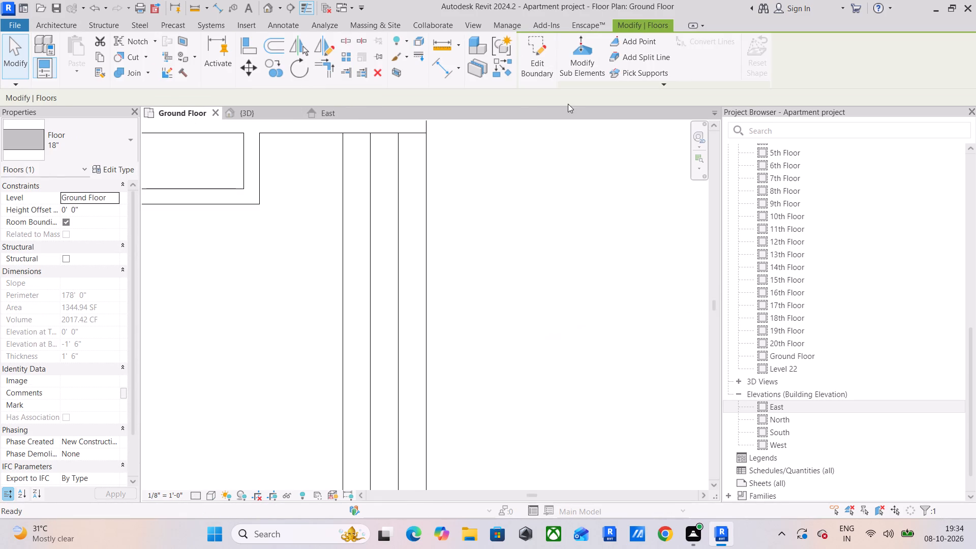
pyautogui.click(538, 56)
pyautogui.moveTo(468, 240); pyautogui.dragTo(444, 426, button='middle')
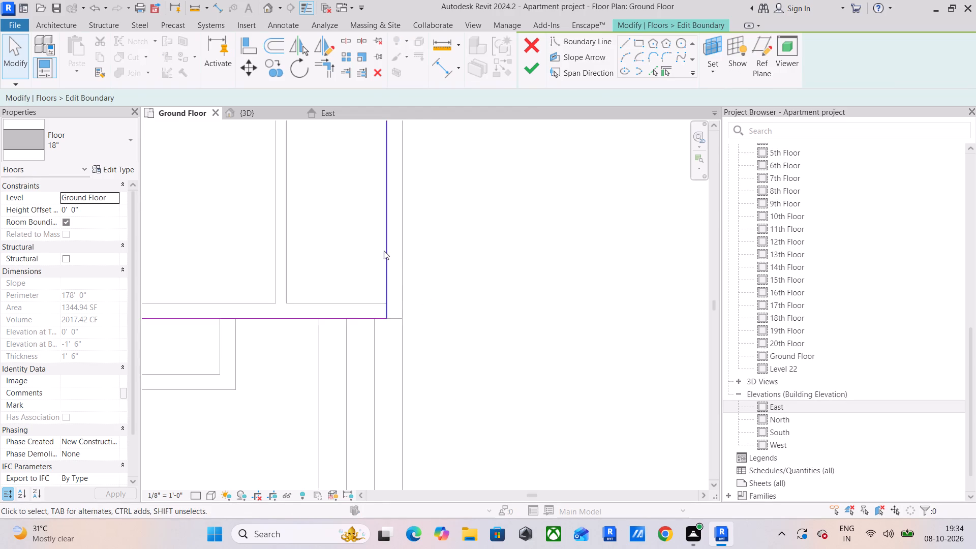
pyautogui.click(384, 251)
pyautogui.moveTo(388, 231); pyautogui.dragTo(407, 233)
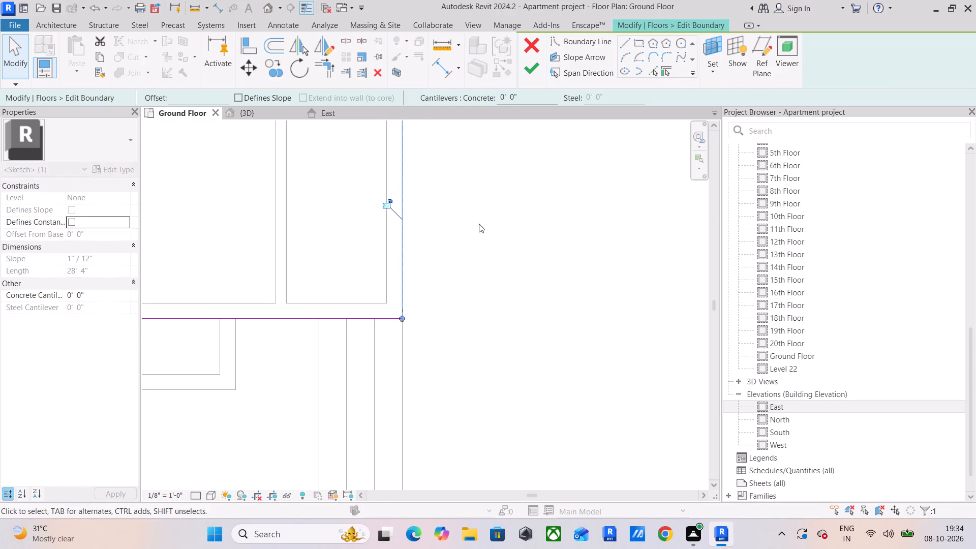
pyautogui.scroll(-6, 482, 219)
pyautogui.moveTo(482, 226); pyautogui.dragTo(447, 426, button='middle')
pyautogui.moveTo(426, 371); pyautogui.dragTo(609, 306, button='middle')
pyautogui.scroll(-4, 378, 277)
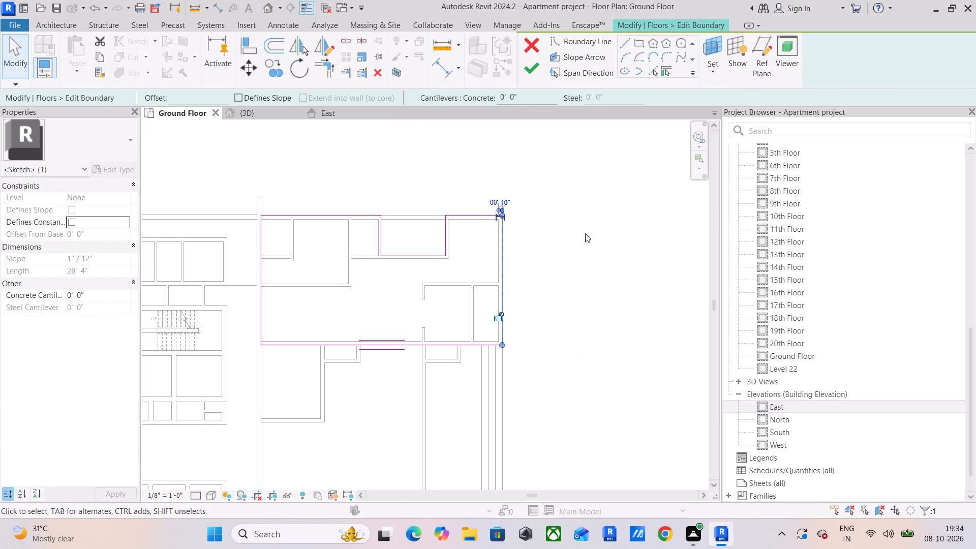
pyautogui.click(588, 231)
pyautogui.click(248, 107)
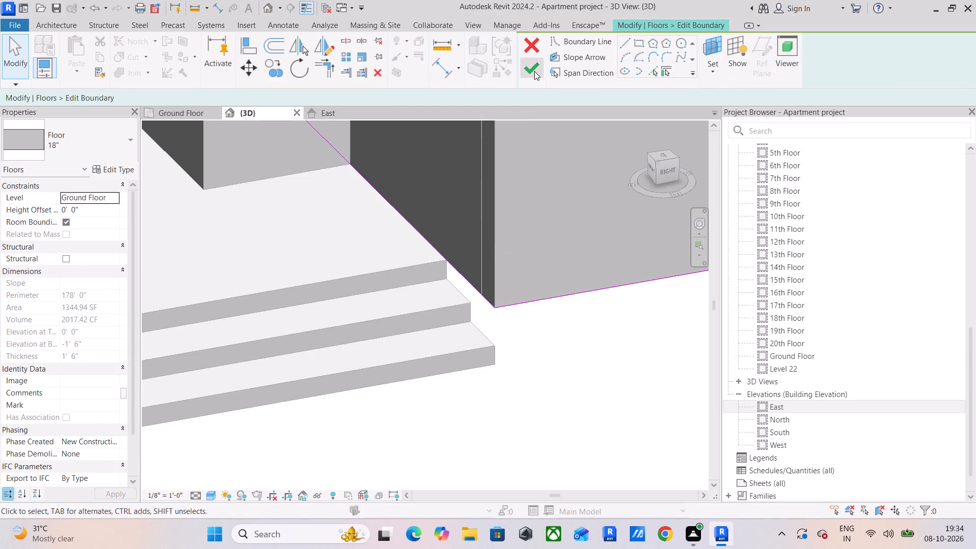
pyautogui.click(534, 71)
pyautogui.scroll(-4, 537, 313)
pyautogui.click(510, 396)
# Inspect the floor edges around the building's exterior in 3D, ending at the wall end beside the north core.
pyautogui.scroll(-8, 556, 340)
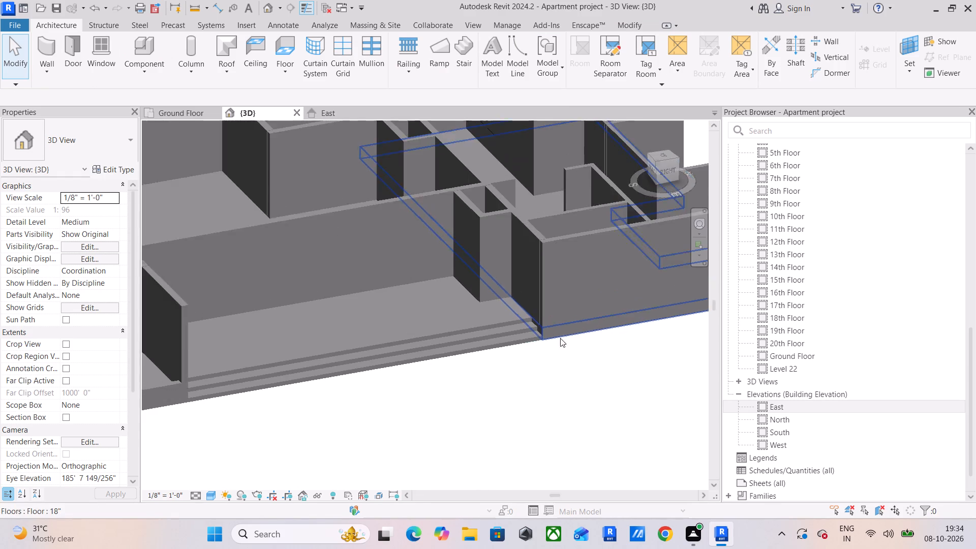
pyautogui.scroll(-3, 479, 377)
pyautogui.moveTo(479, 377); pyautogui.dragTo(566, 350, button='middle')
pyautogui.keyDown('shift'); pyautogui.moveTo(388, 342); pyautogui.dragTo(493, 315, button='middle'); pyautogui.keyUp('shift')
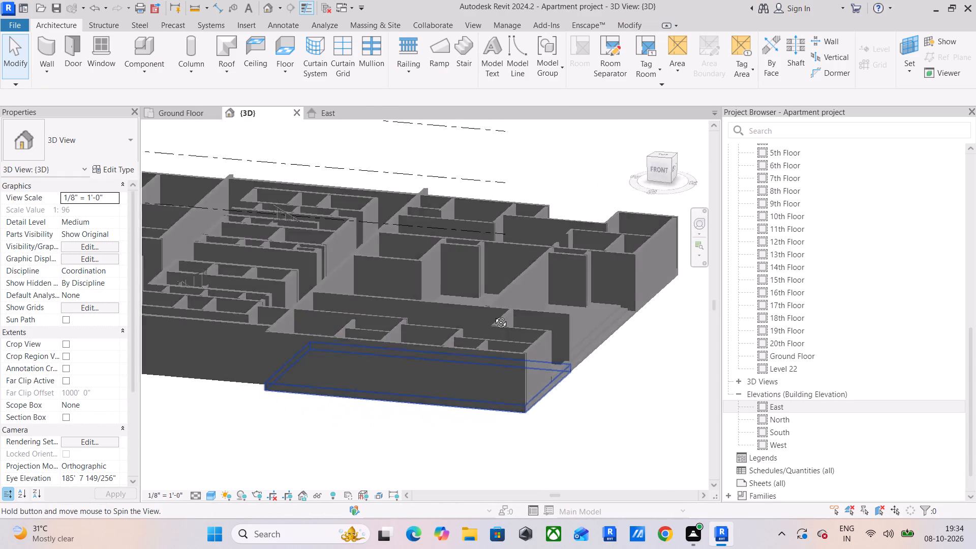
pyautogui.keyDown('shift'); pyautogui.moveTo(493, 315); pyautogui.dragTo(642, 307, button='middle'); pyautogui.keyUp('shift')
pyautogui.moveTo(512, 332); pyautogui.dragTo(435, 195, button='middle')
pyautogui.scroll(5, 437, 300)
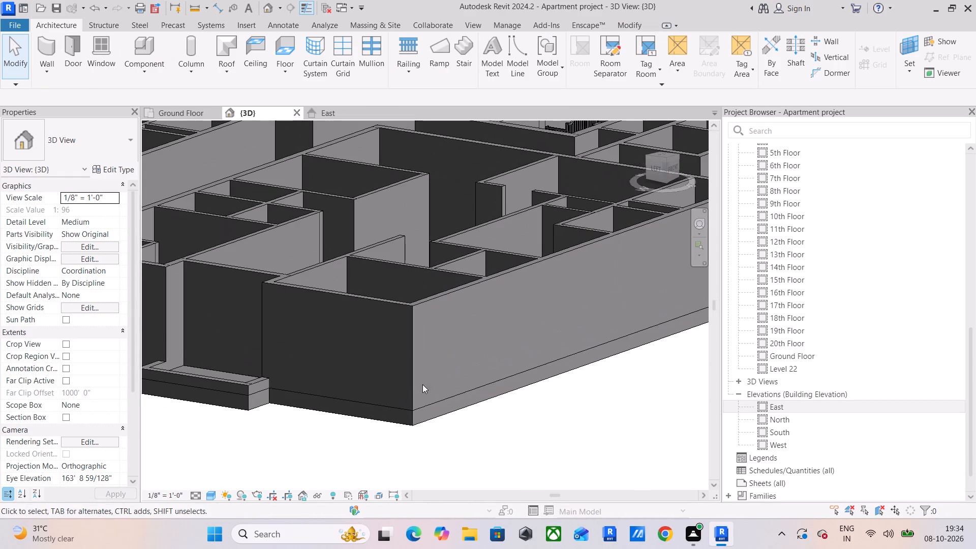
pyautogui.moveTo(341, 357); pyautogui.dragTo(491, 328, button='middle')
pyautogui.keyDown('shift'); pyautogui.moveTo(381, 310); pyautogui.dragTo(435, 342, button='middle'); pyautogui.keyUp('shift')
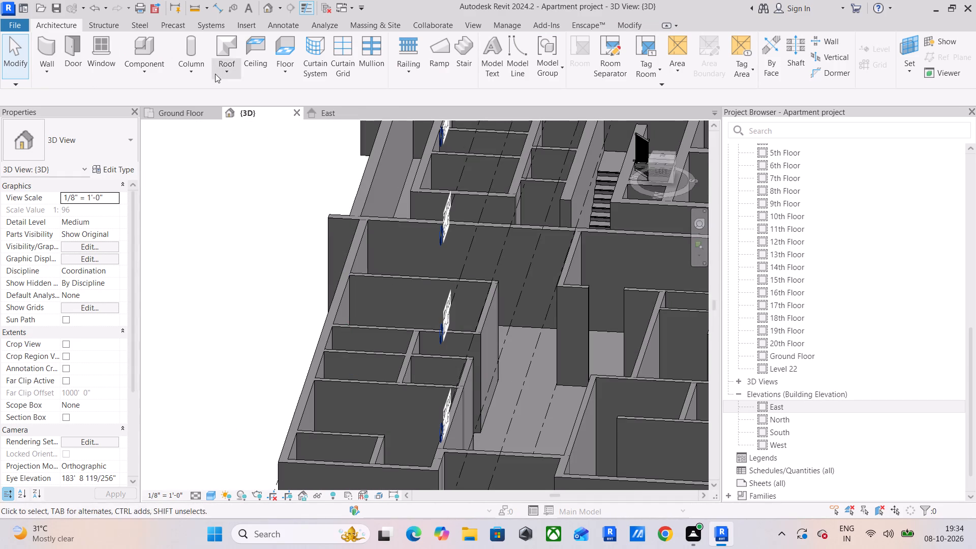
pyautogui.moveTo(475, 278); pyautogui.dragTo(236, 71, button='middle')
pyautogui.scroll(4, 384, 354)
pyautogui.scroll(-7, 384, 355)
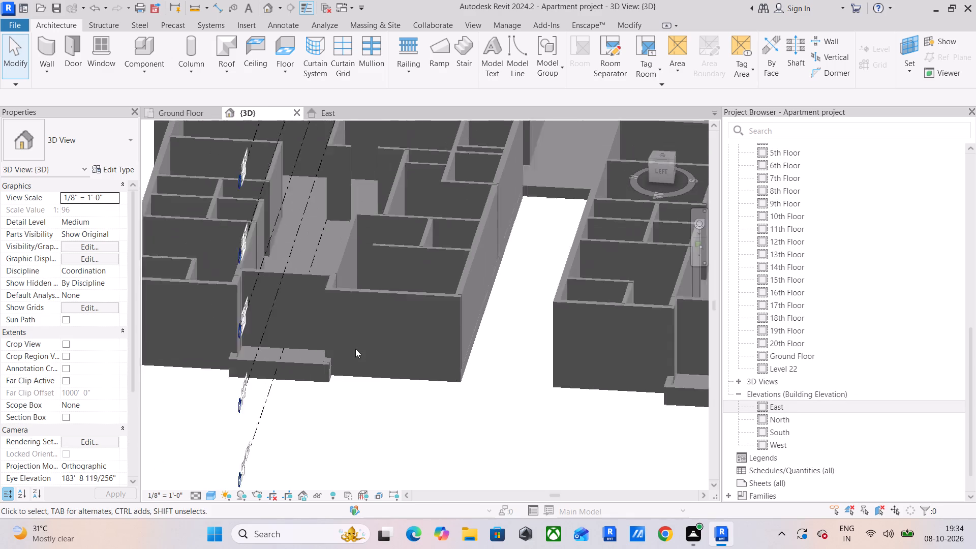
pyautogui.scroll(-1, 355, 349)
pyautogui.keyDown('shift'); pyautogui.moveTo(304, 359); pyautogui.dragTo(449, 318, button='middle'); pyautogui.keyUp('shift')
pyautogui.moveTo(468, 304); pyautogui.dragTo(189, 548, button='middle')
pyautogui.scroll(-3, 399, 386)
pyautogui.keyDown('shift'); pyautogui.moveTo(412, 354); pyautogui.dragTo(404, 389, button='middle'); pyautogui.keyUp('shift')
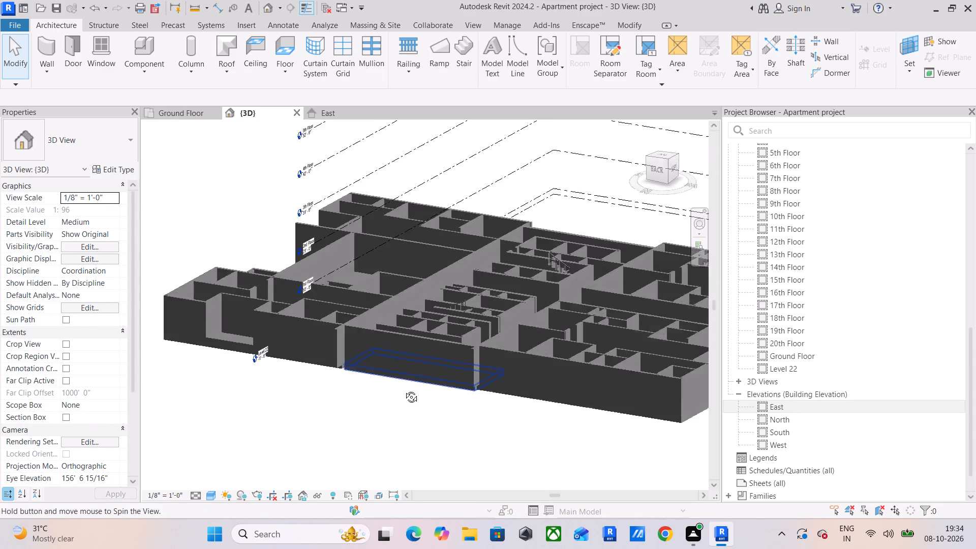
pyautogui.keyDown('shift'); pyautogui.moveTo(404, 389); pyautogui.dragTo(404, 390, button='middle'); pyautogui.keyUp('shift')
pyautogui.scroll(6, 443, 395)
pyautogui.scroll(3, 533, 420)
pyautogui.moveTo(522, 409); pyautogui.dragTo(423, 301, button='middle')
pyautogui.scroll(5, 383, 311)
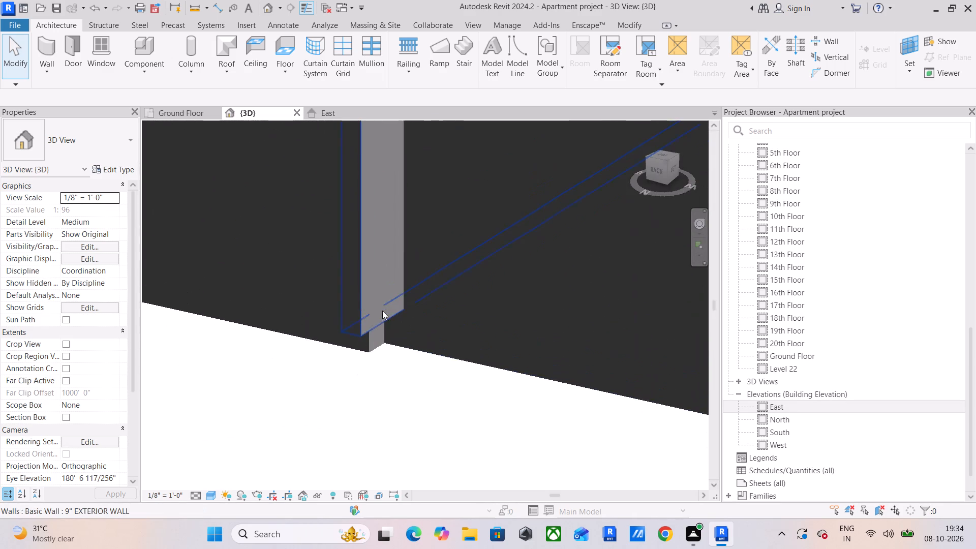
pyautogui.scroll(4, 382, 311)
pyautogui.keyDown('shift'); pyautogui.scroll(1, 411, 334); pyautogui.keyUp('shift')
pyautogui.keyDown('shift'); pyautogui.moveTo(411, 334); pyautogui.dragTo(411, 339, button='middle'); pyautogui.keyUp('shift')
pyautogui.moveTo(387, 351); pyautogui.dragTo(415, 226, button='middle')
# Edit the north core's 18" floor boundary in plan, moving its west and east edges outward to the far faces of the adjoining walls.
pyautogui.click(376, 318)
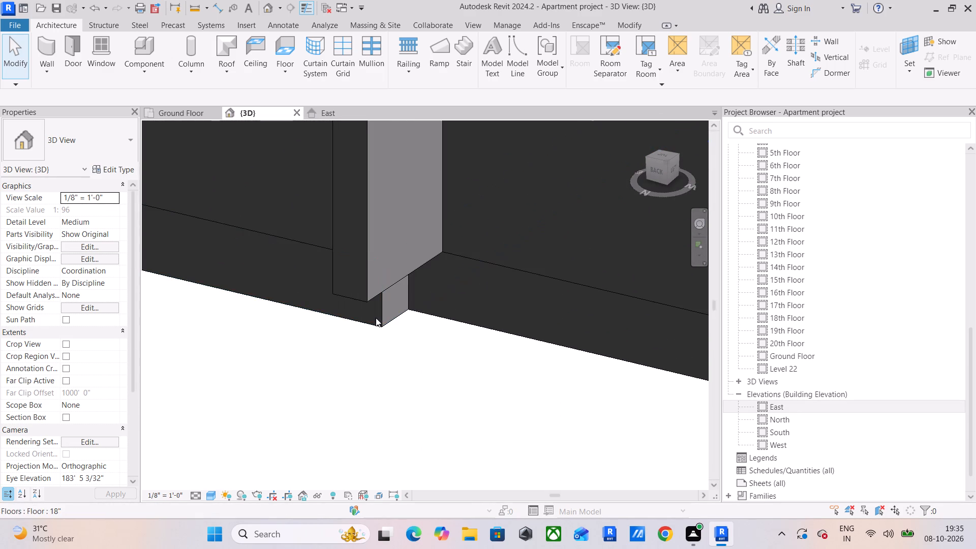
pyautogui.click(385, 311)
pyautogui.scroll(-6, 386, 308)
pyautogui.click(170, 114)
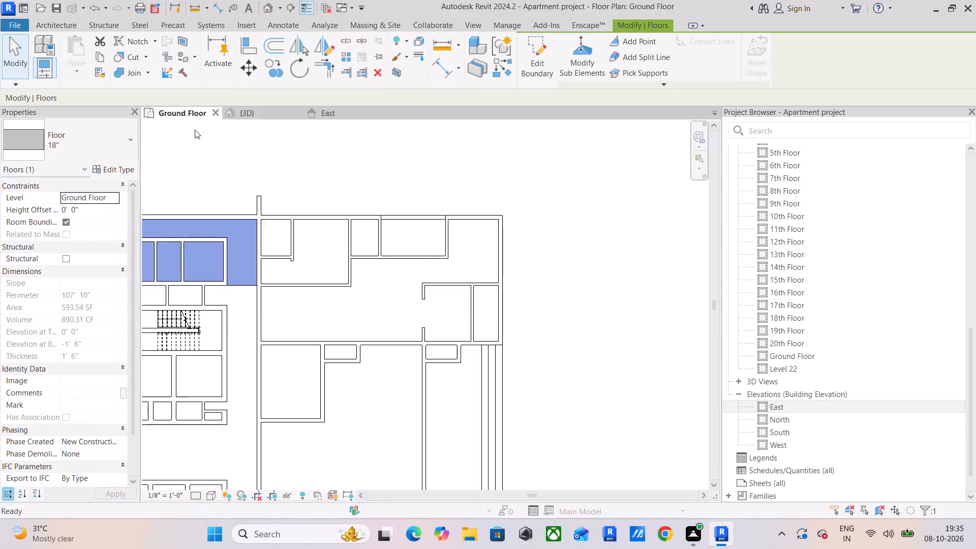
pyautogui.scroll(-5, 320, 187)
pyautogui.moveTo(327, 190); pyautogui.dragTo(418, 219, button='middle')
pyautogui.moveTo(537, 62); pyautogui.dragTo(536, 69)
pyautogui.scroll(9, 303, 221)
pyautogui.scroll(5, 258, 260)
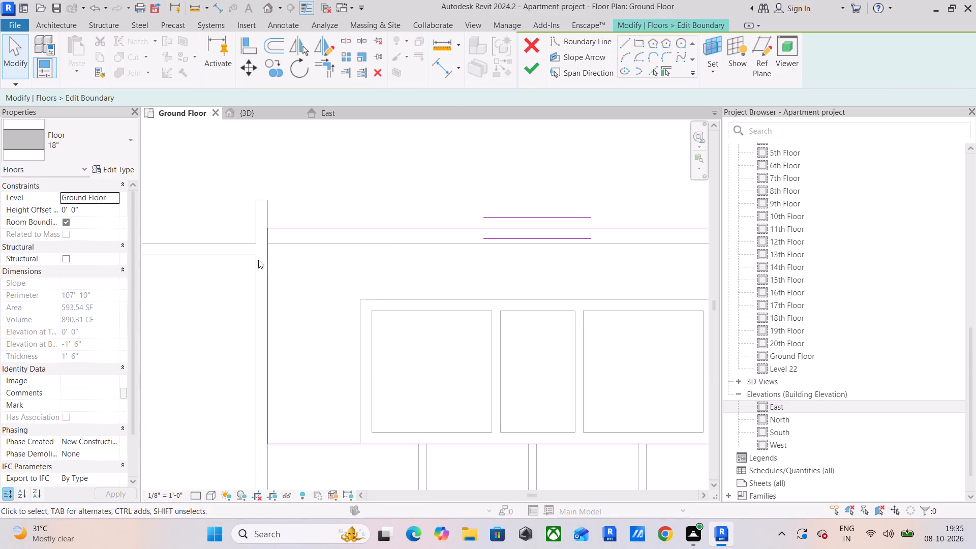
pyautogui.moveTo(269, 258); pyautogui.dragTo(251, 263)
pyautogui.moveTo(396, 270); pyautogui.dragTo(92, 271, button='middle')
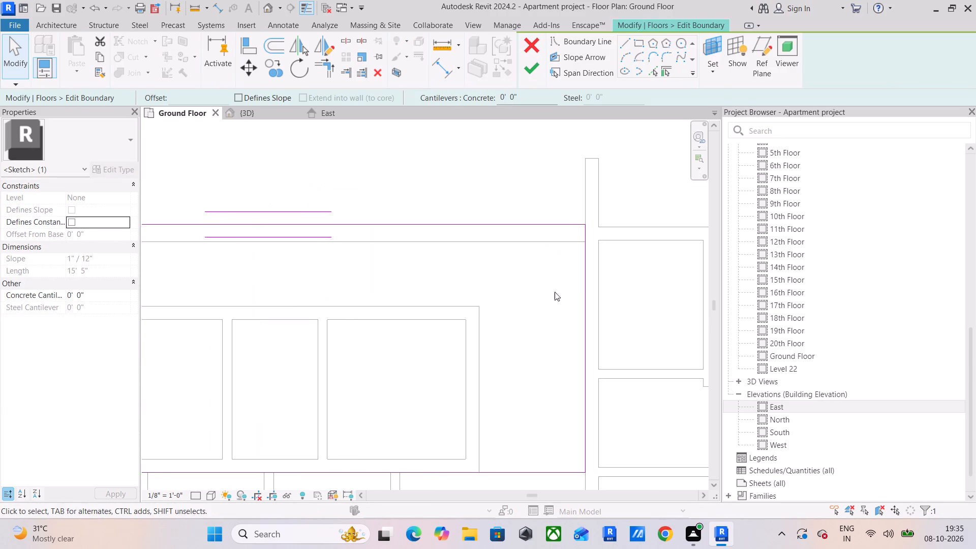
pyautogui.moveTo(587, 278); pyautogui.dragTo(607, 278)
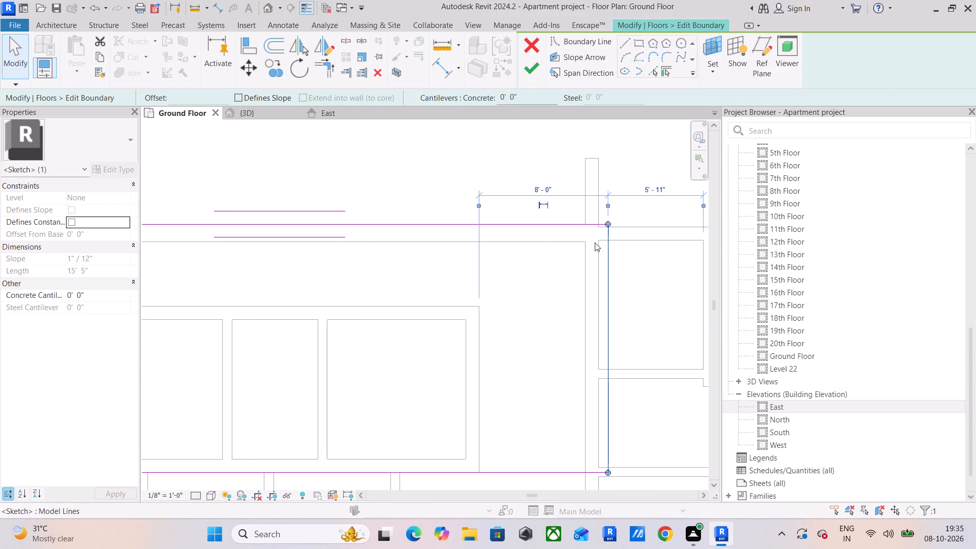
pyautogui.moveTo(609, 269); pyautogui.dragTo(597, 273)
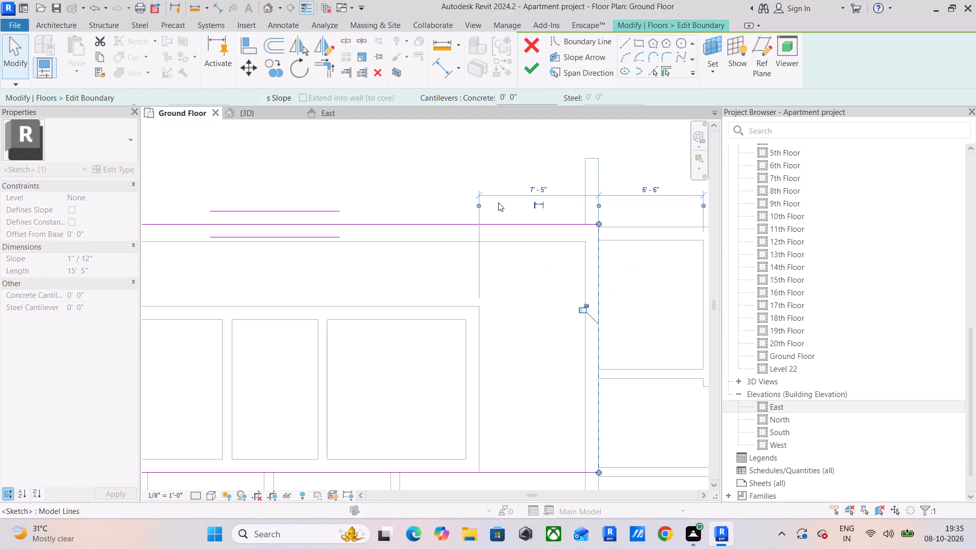
pyautogui.click(440, 143)
pyautogui.click(523, 71)
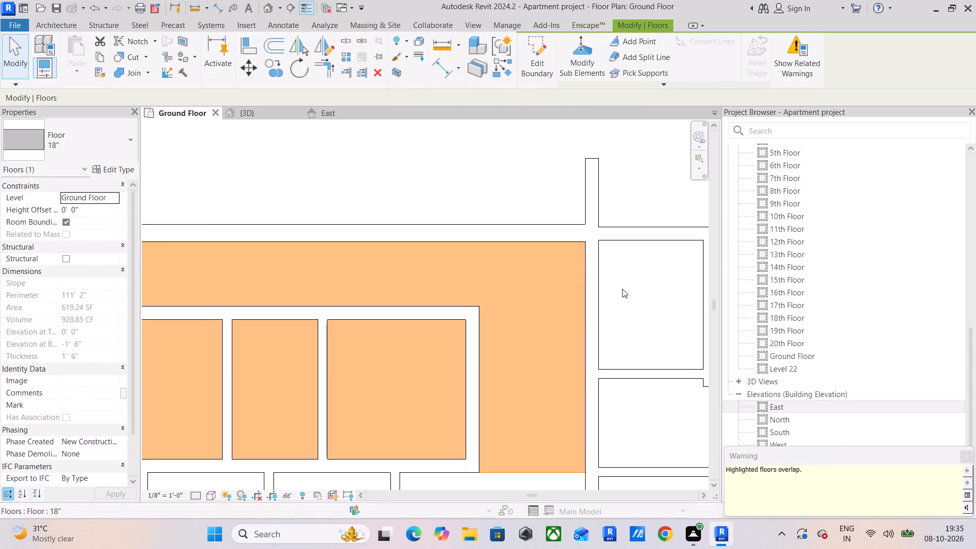
# Edit the north core floor's boundary again, pulling its east edge back to the core-side face of the wall.
pyautogui.click(535, 52)
pyautogui.scroll(4, 584, 311)
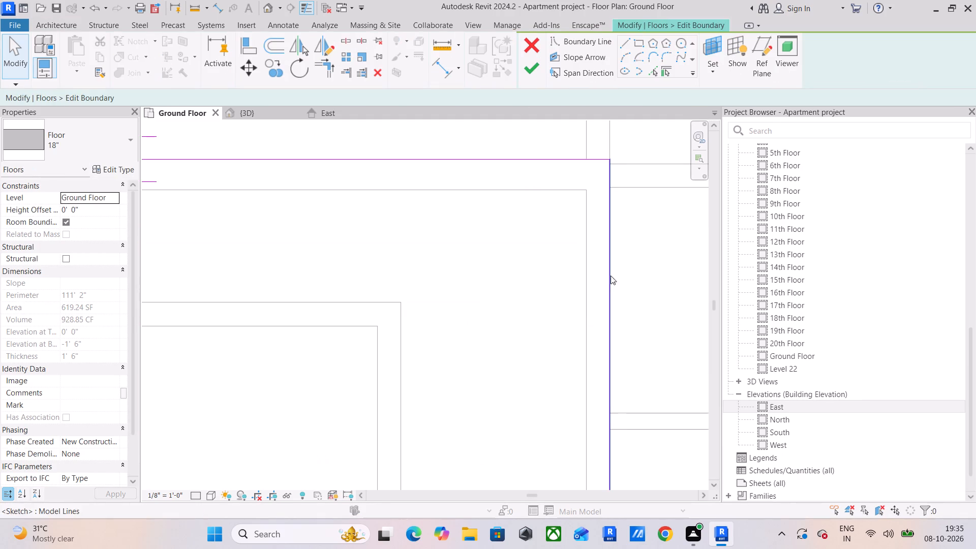
pyautogui.moveTo(612, 274); pyautogui.dragTo(585, 283)
pyautogui.moveTo(493, 235); pyautogui.dragTo(496, 348, button='middle')
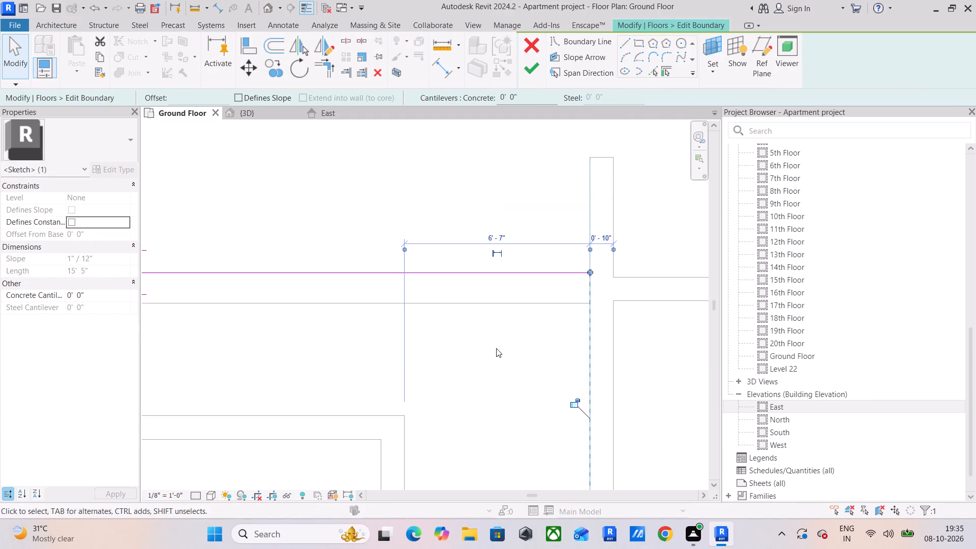
pyautogui.click(480, 188)
pyautogui.click(527, 74)
pyautogui.scroll(-7, 524, 212)
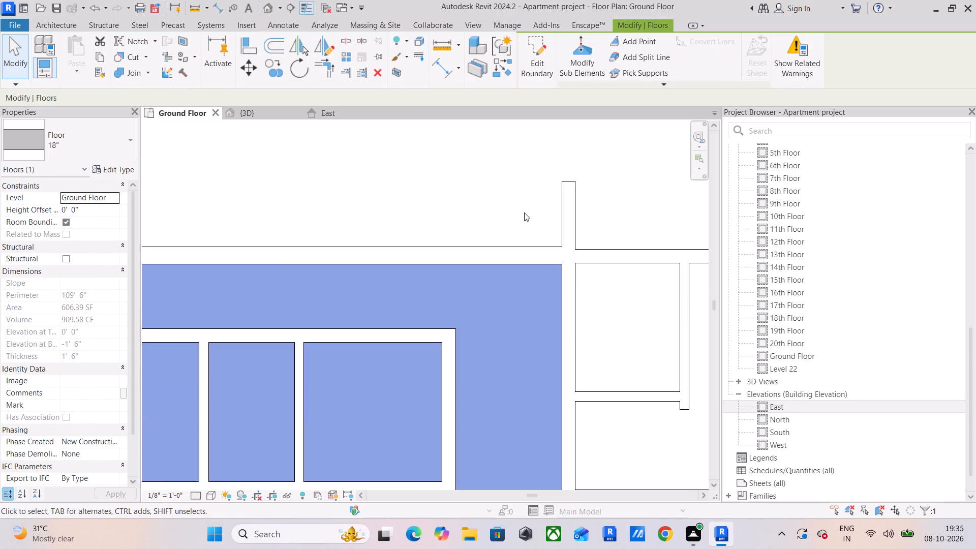
pyautogui.scroll(-3, 524, 212)
pyautogui.click(484, 169)
# Select the entire Ground Floor plan and review its related warnings to locate any overlapping floors.
pyautogui.scroll(-5, 441, 266)
pyautogui.scroll(-5, 344, 226)
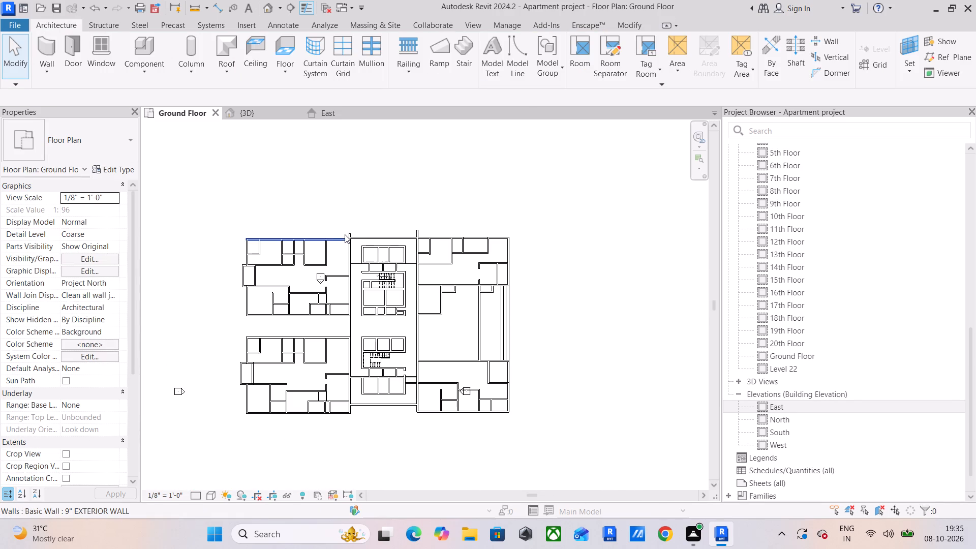
pyautogui.moveTo(213, 206); pyautogui.dragTo(539, 456)
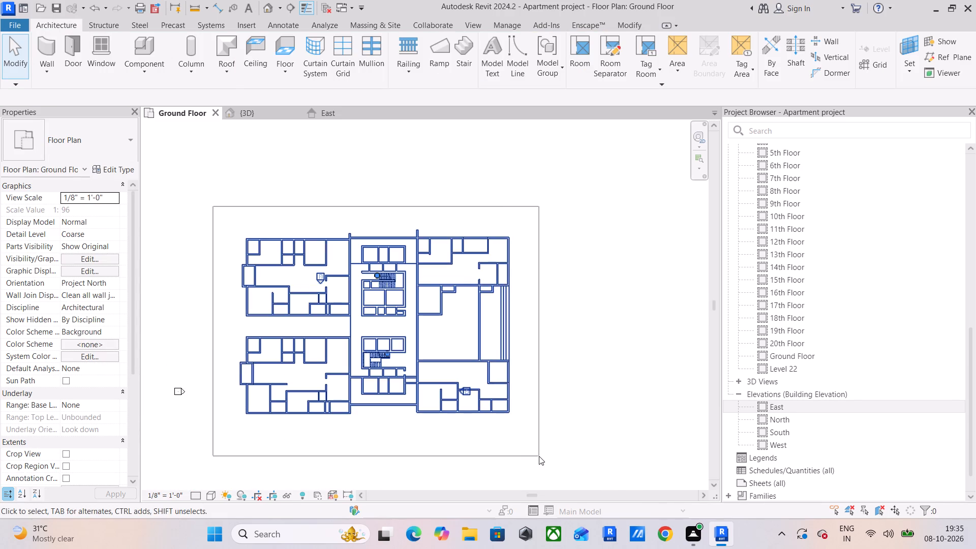
pyautogui.click(552, 52)
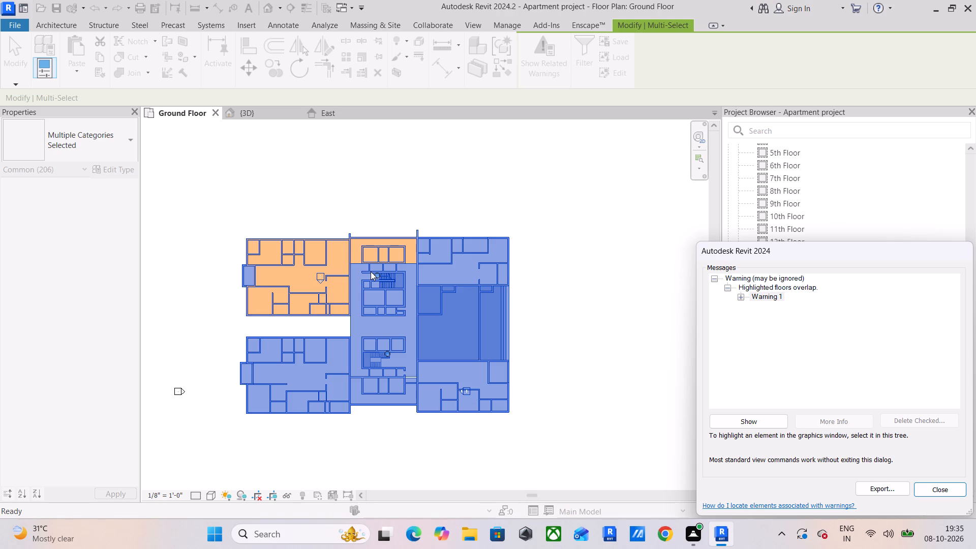
pyautogui.scroll(5, 328, 250)
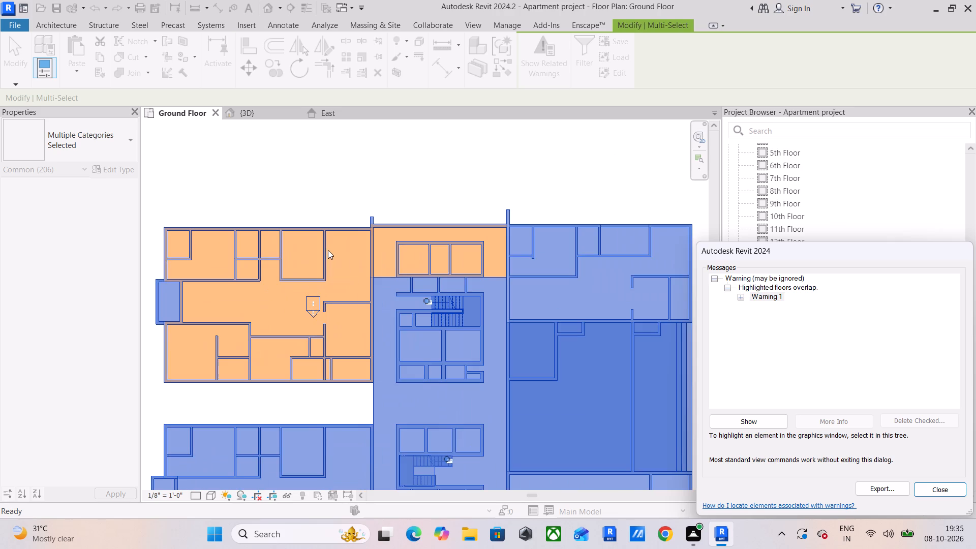
pyautogui.moveTo(355, 271); pyautogui.dragTo(356, 184, button='middle')
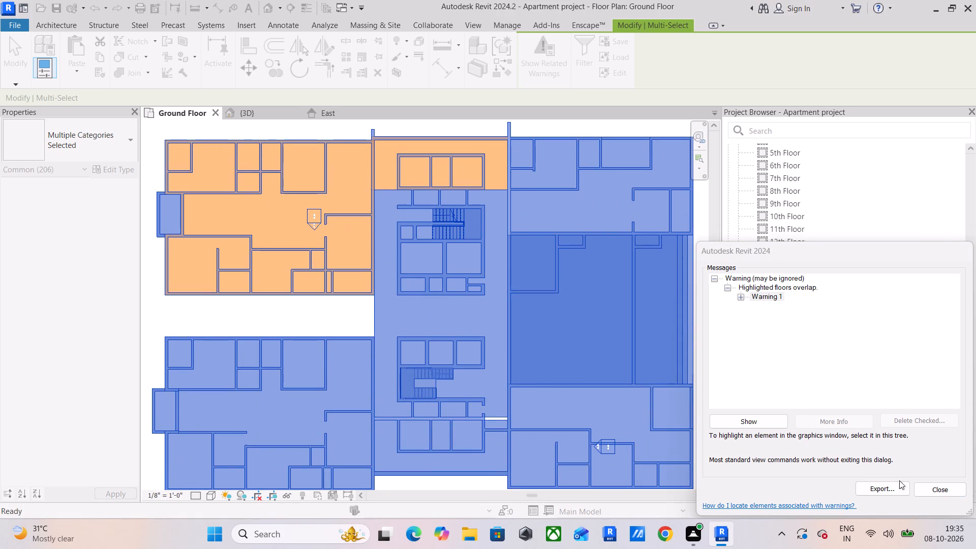
pyautogui.click(935, 486)
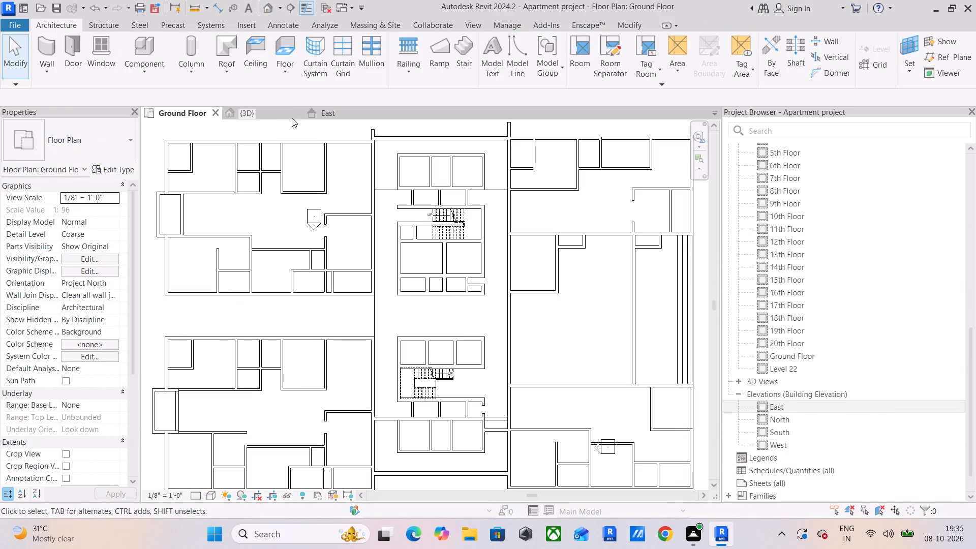
# Edit the northwest apartment's 18" floor boundary in plan, pulling its east edge back to the apartment-side face of the wall beside the north core.
pyautogui.click(268, 113)
pyautogui.click(399, 317)
pyautogui.scroll(-6, 385, 242)
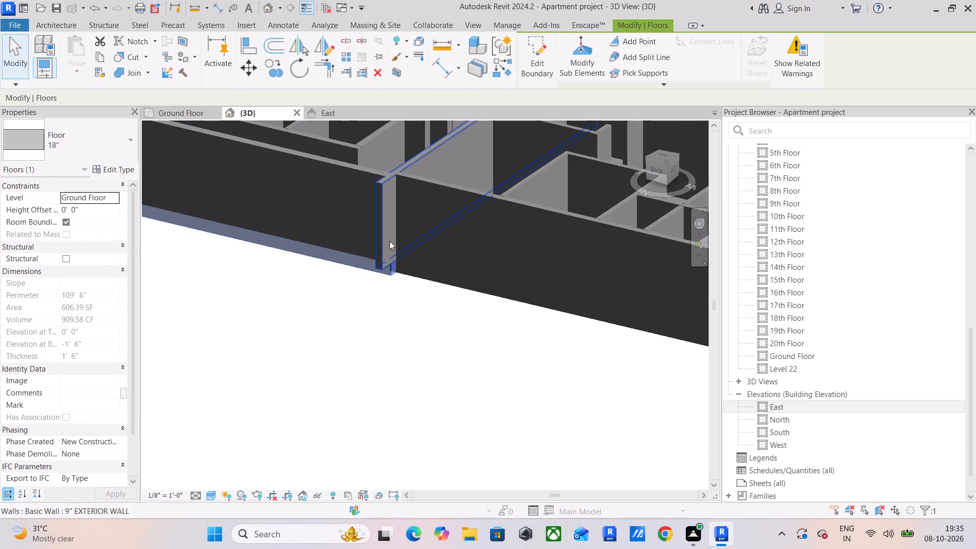
pyautogui.scroll(-3, 389, 241)
pyautogui.moveTo(389, 241); pyautogui.dragTo(383, 270, button='middle')
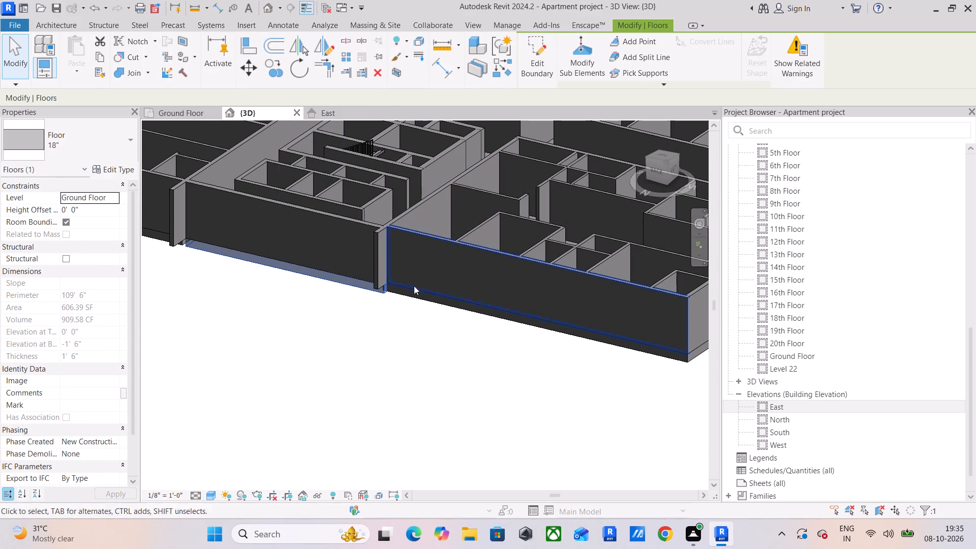
pyautogui.click(434, 302)
pyautogui.scroll(5, 316, 272)
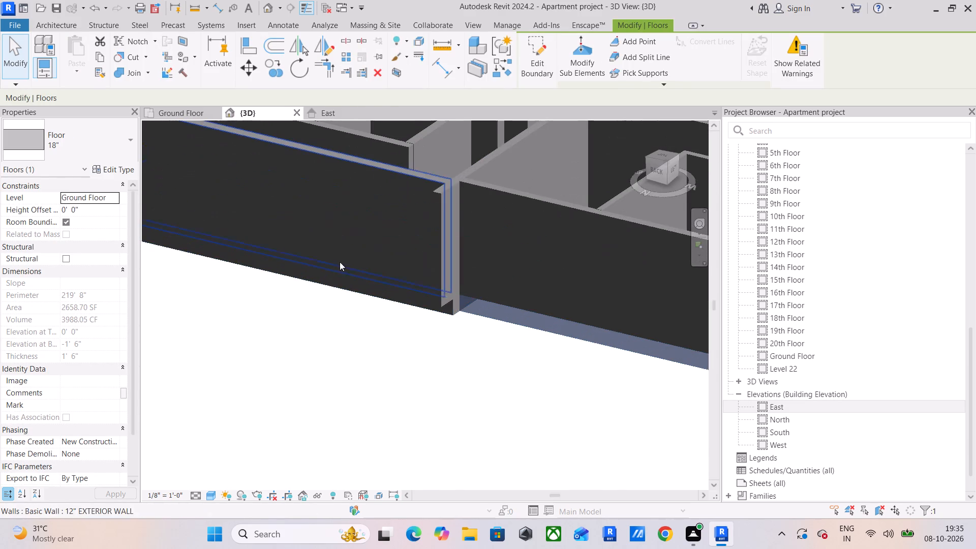
pyautogui.click(184, 110)
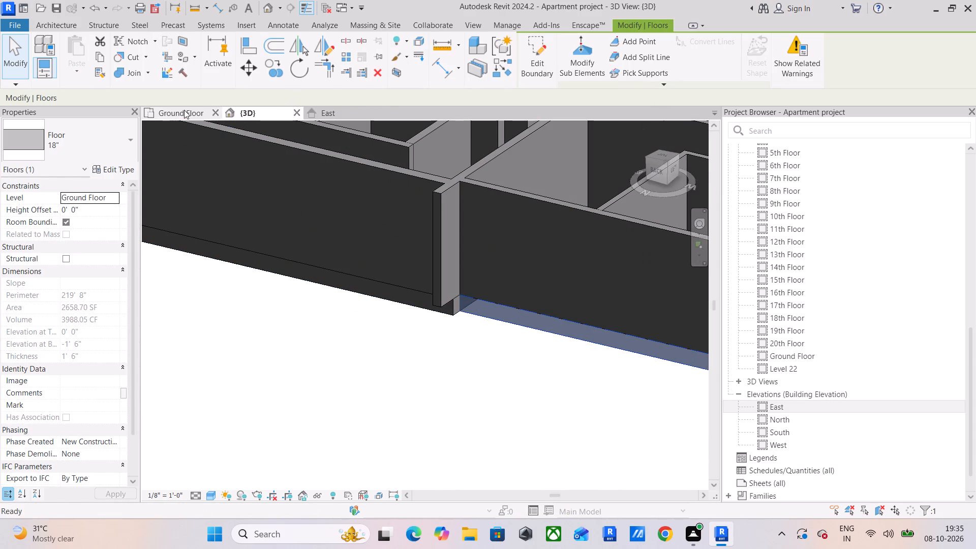
pyautogui.click(535, 67)
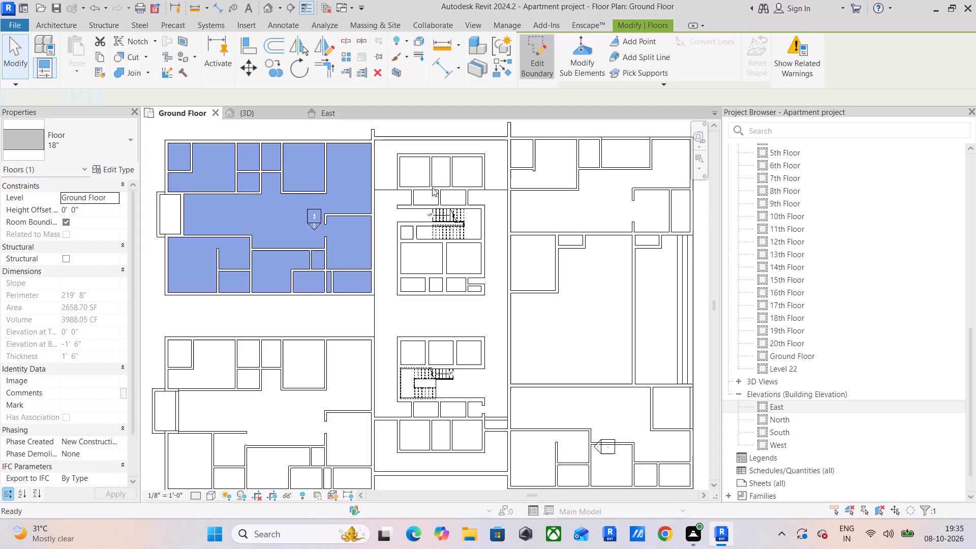
pyautogui.scroll(5, 380, 157)
pyautogui.moveTo(369, 185); pyautogui.dragTo(372, 276, button='middle')
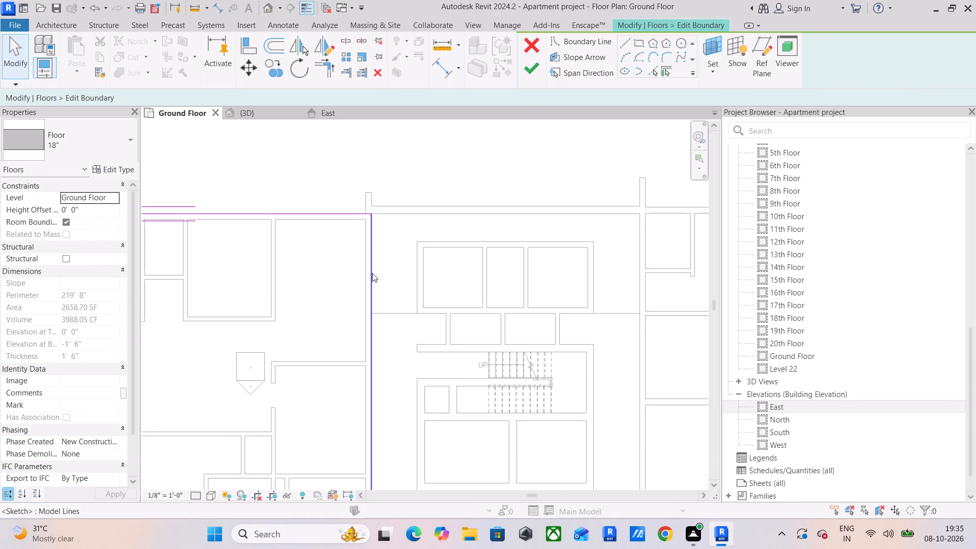
pyautogui.moveTo(372, 267); pyautogui.dragTo(365, 273)
pyautogui.click(432, 125)
pyautogui.click(530, 73)
# Select the entire Ground Floor plan to check for warnings about overlapping floors.
pyautogui.scroll(-4, 448, 177)
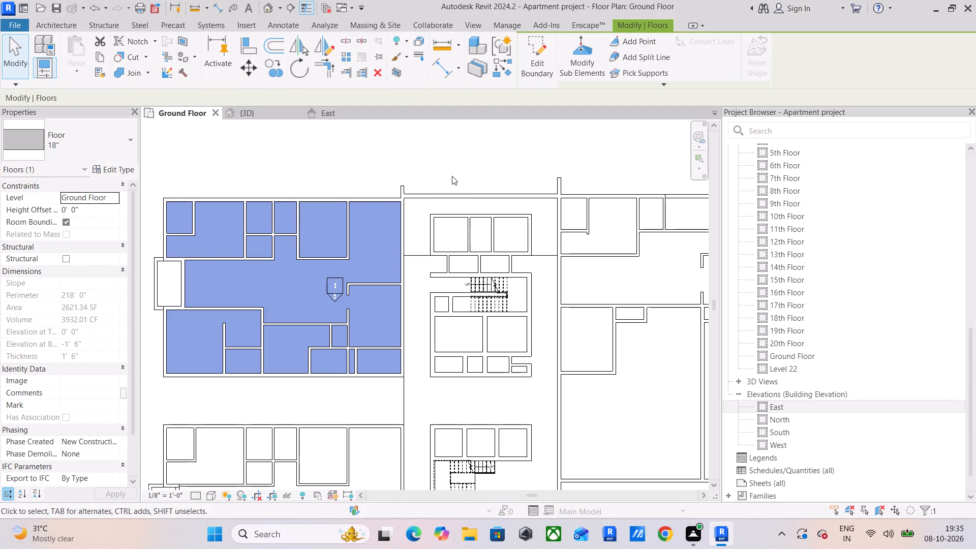
pyautogui.scroll(-3, 476, 158)
pyautogui.click(479, 155)
pyautogui.scroll(-4, 424, 168)
pyautogui.moveTo(318, 152); pyautogui.dragTo(559, 322)
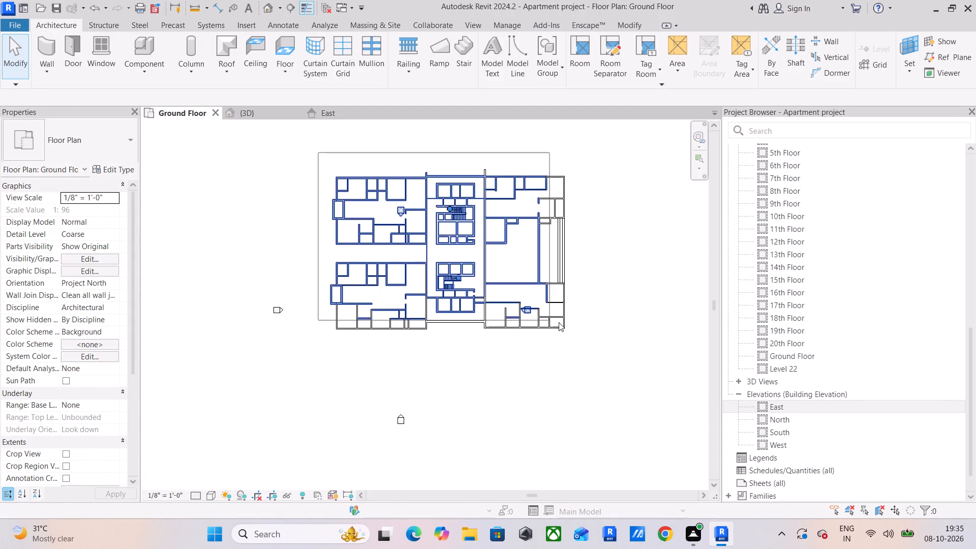
pyautogui.moveTo(559, 322); pyautogui.dragTo(615, 362)
pyautogui.click(638, 189)
# Open the north core's 18" floor boundary in plan and examine its edges against the adjoining walls.
pyautogui.scroll(9, 385, 182)
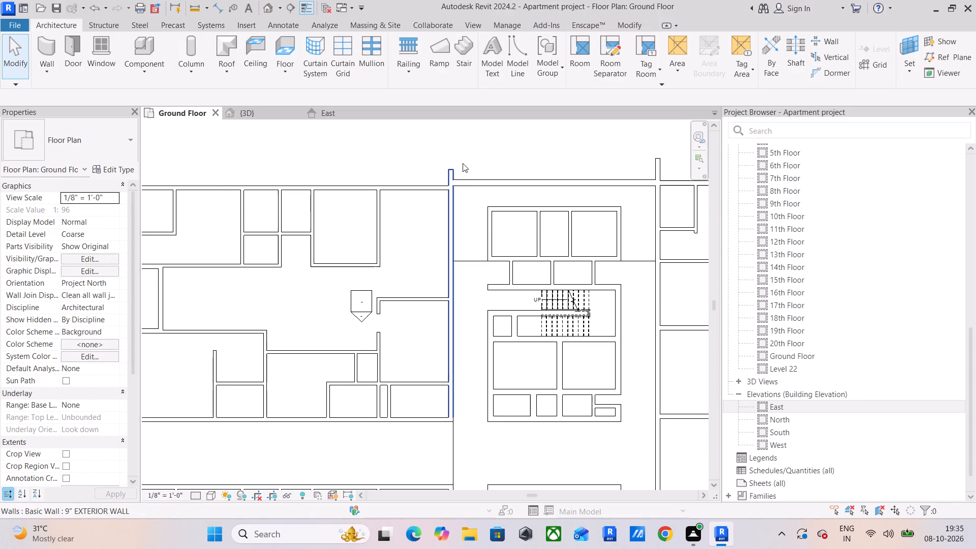
pyautogui.click(241, 111)
pyautogui.click(448, 312)
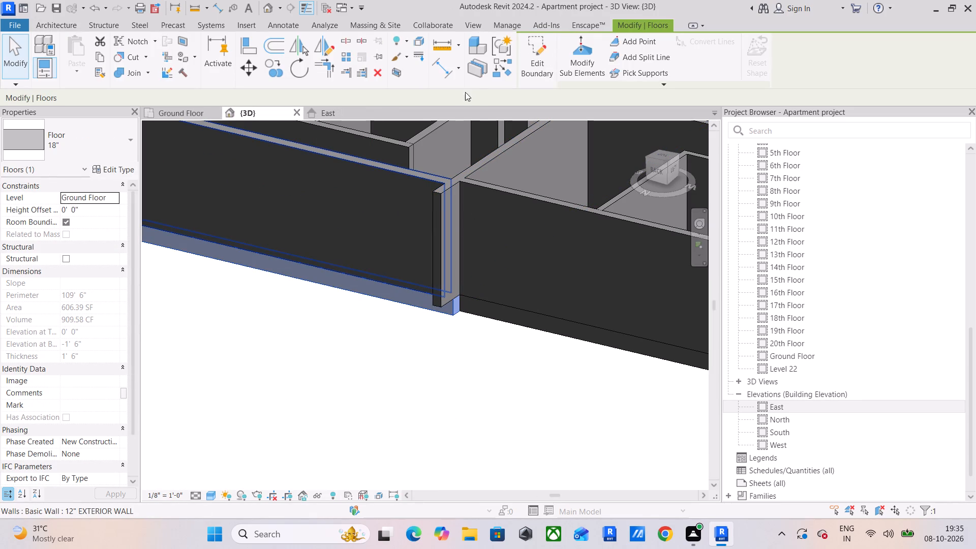
pyautogui.click(199, 116)
pyautogui.click(540, 67)
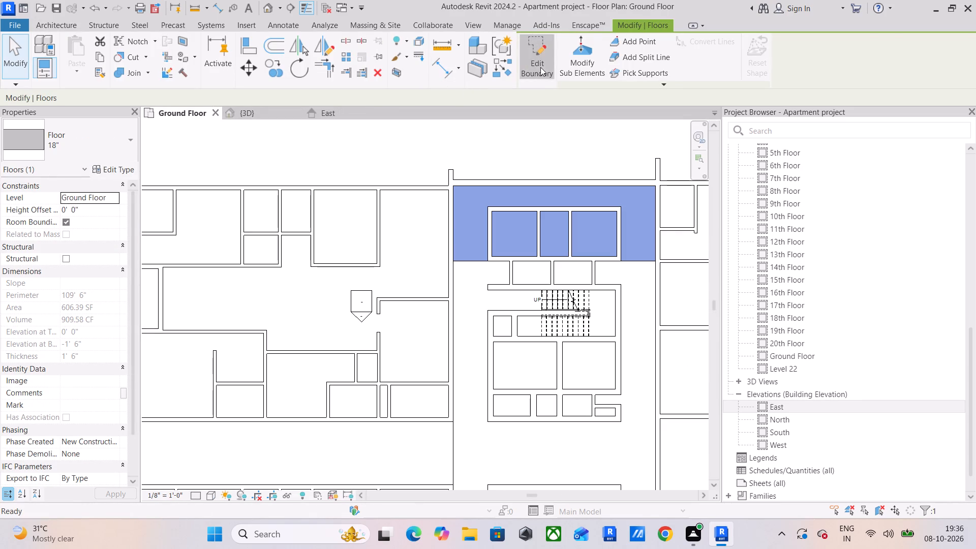
pyautogui.moveTo(521, 191); pyautogui.dragTo(438, 253, button='middle')
pyautogui.scroll(4, 416, 242)
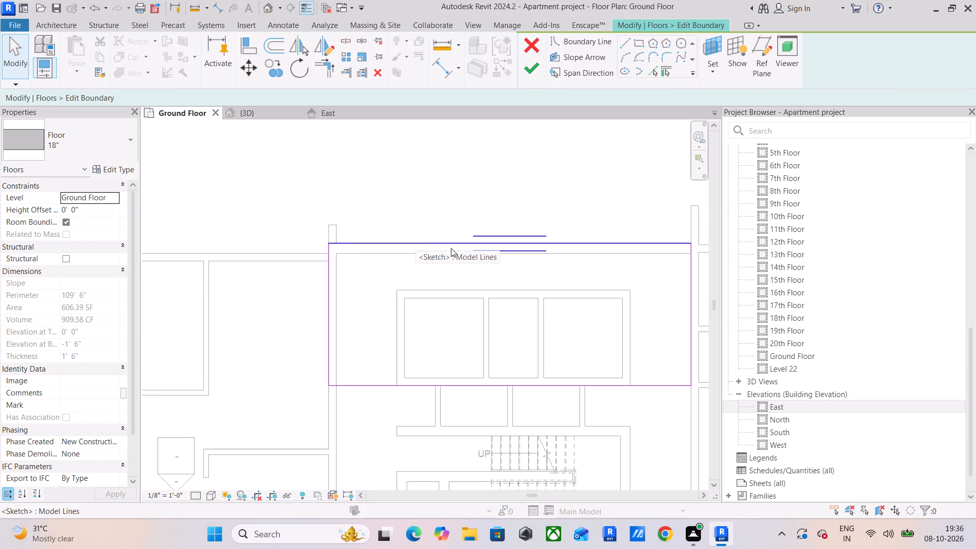
pyautogui.scroll(-3, 429, 249)
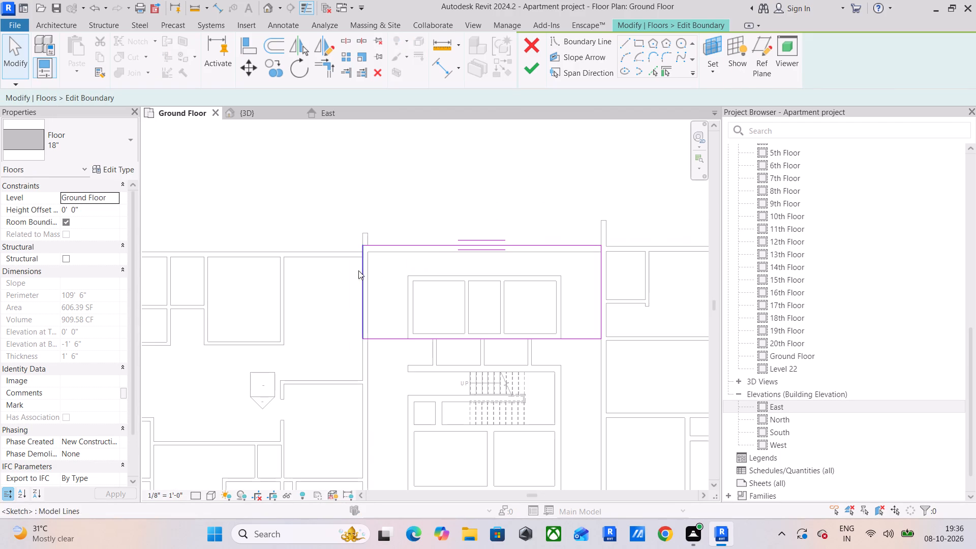
pyautogui.moveTo(348, 261); pyautogui.dragTo(443, 234, button='middle')
pyautogui.scroll(-2, 443, 234)
pyautogui.moveTo(454, 233); pyautogui.dragTo(323, 255, button='middle')
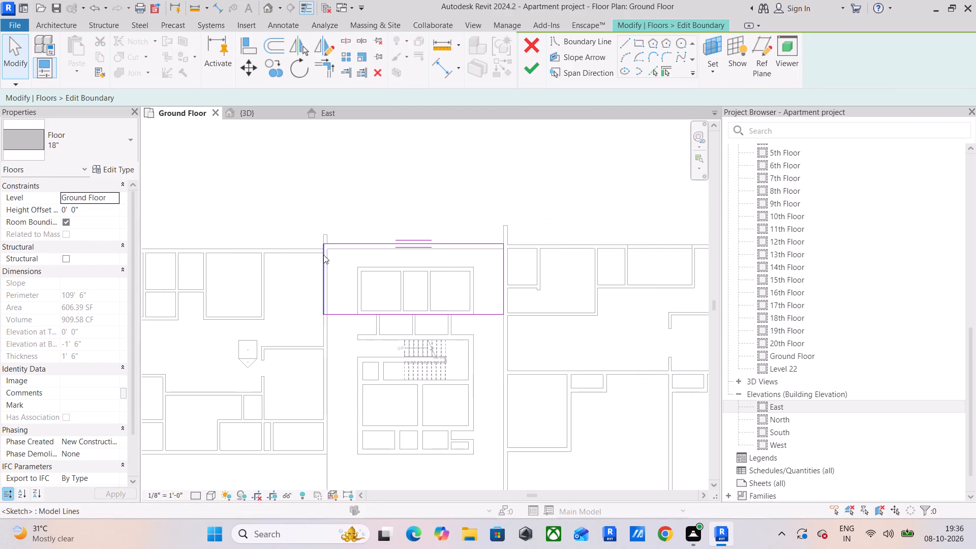
pyautogui.scroll(5, 321, 259)
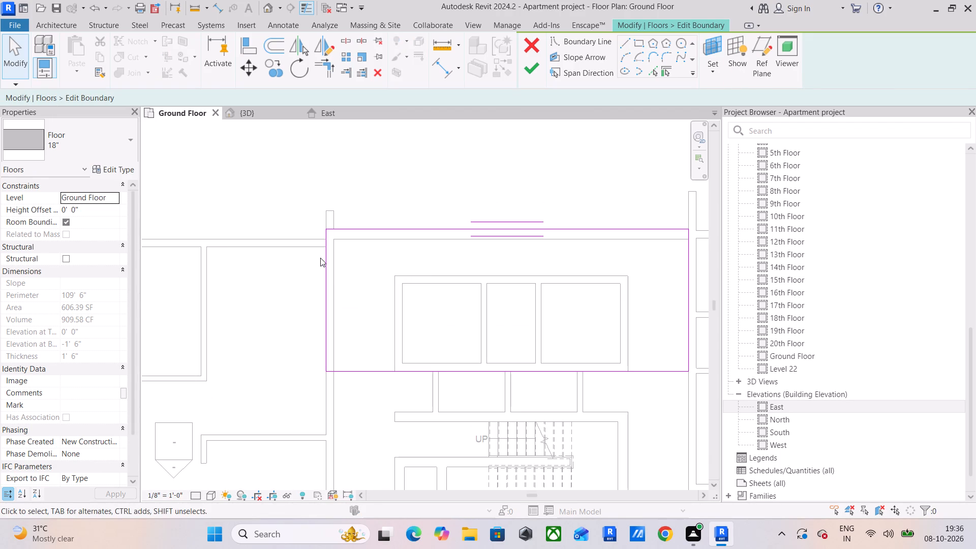
pyautogui.click(374, 160)
pyautogui.click(533, 63)
pyautogui.click(262, 107)
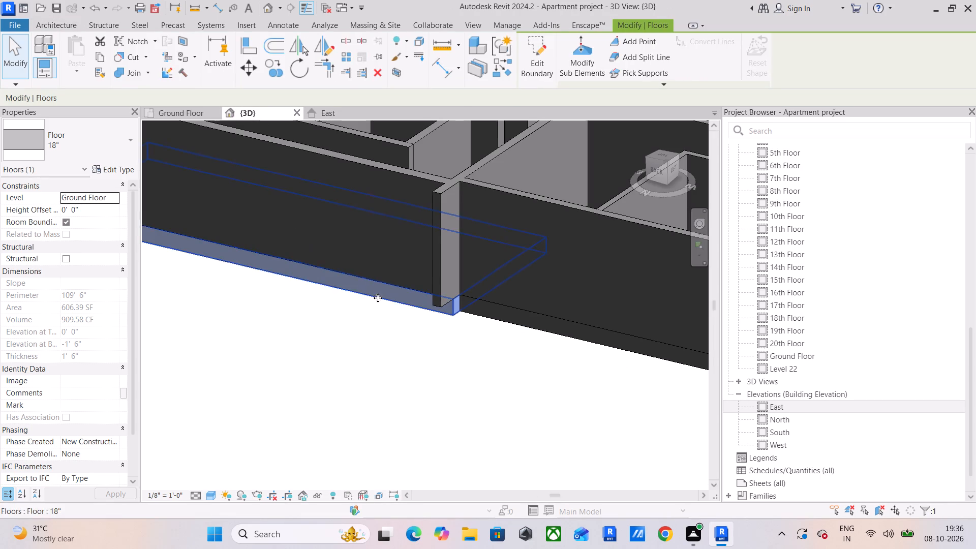
# Inspect the floor edges at the wall ends on both sides of the north core in 3D.
pyautogui.click(447, 356)
pyautogui.scroll(-2, 473, 316)
pyautogui.moveTo(473, 316); pyautogui.dragTo(379, 317, button='middle')
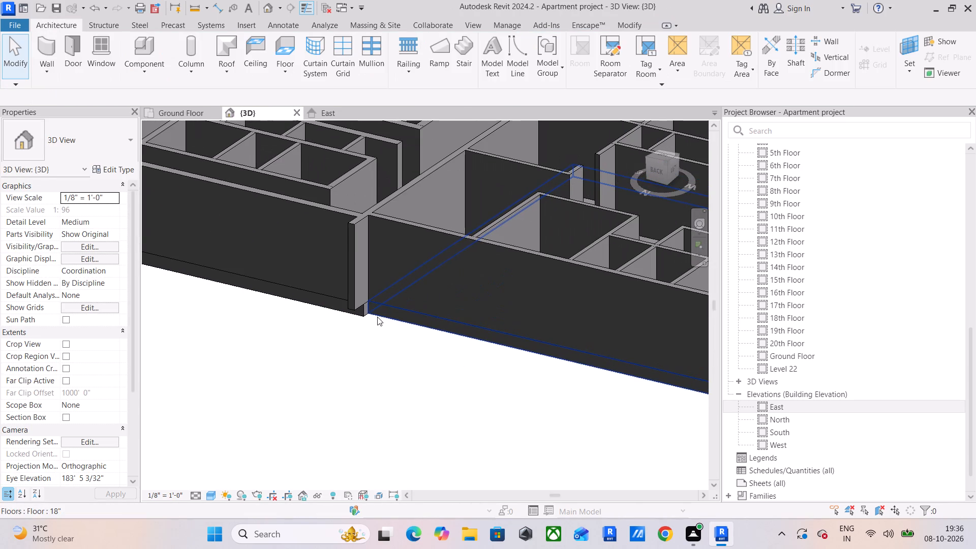
pyautogui.scroll(-3, 367, 312)
pyautogui.keyDown('shift'); pyautogui.moveTo(319, 304); pyautogui.dragTo(406, 318, button='middle'); pyautogui.keyUp('shift')
pyautogui.moveTo(411, 300); pyautogui.dragTo(439, 428, button='middle')
pyautogui.scroll(5, 375, 331)
pyautogui.keyDown('shift'); pyautogui.moveTo(349, 355); pyautogui.dragTo(423, 302, button='middle'); pyautogui.keyUp('shift')
pyautogui.moveTo(411, 292); pyautogui.dragTo(483, 395, button='middle')
pyautogui.scroll(2, 421, 309)
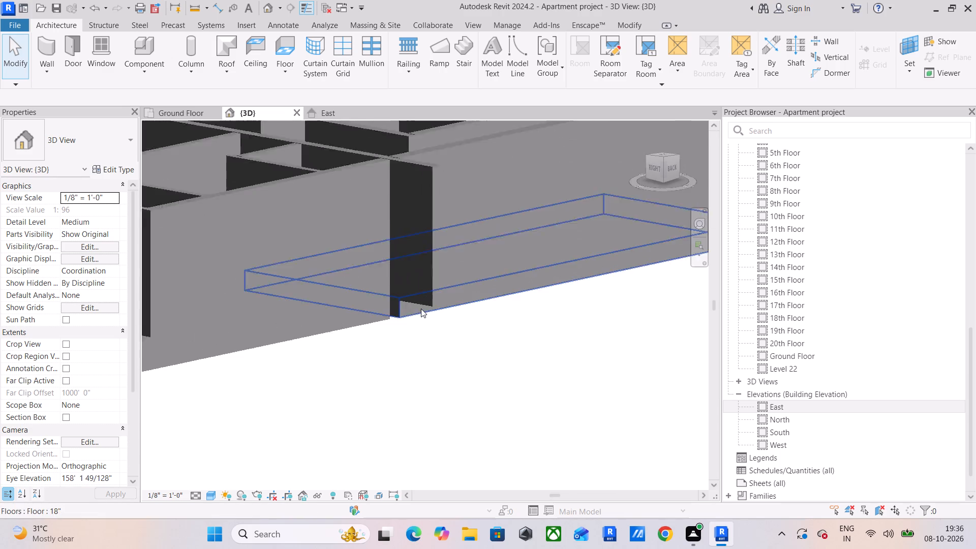
pyautogui.scroll(2, 421, 309)
pyautogui.click(383, 311)
pyautogui.scroll(-5, 437, 354)
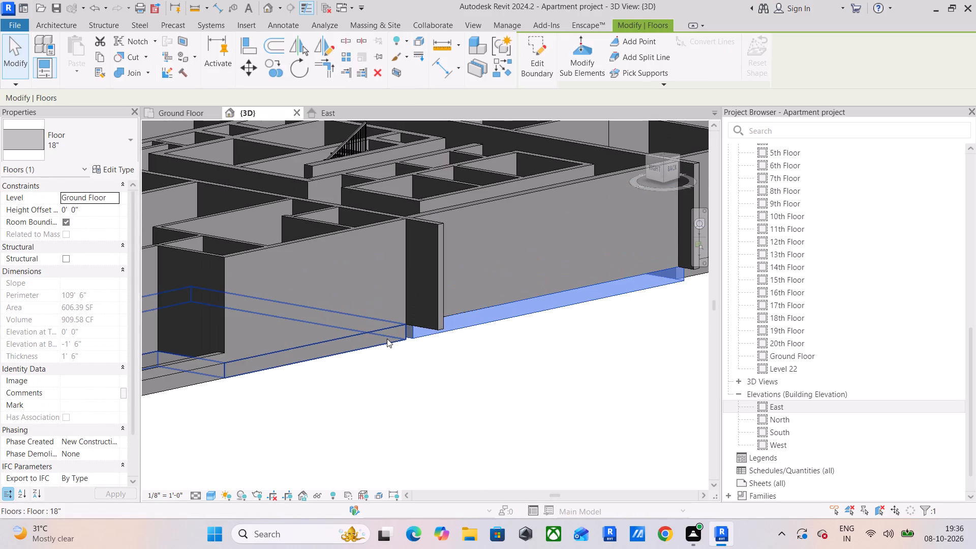
# Edit the northeast apartment's 18" floor boundary in plan, extending its west edge to the core-side face of the shared wall.
pyautogui.click(387, 339)
pyautogui.scroll(-6, 418, 353)
pyautogui.keyDown('shift'); pyautogui.moveTo(451, 372); pyautogui.dragTo(348, 392, button='middle'); pyautogui.keyUp('shift')
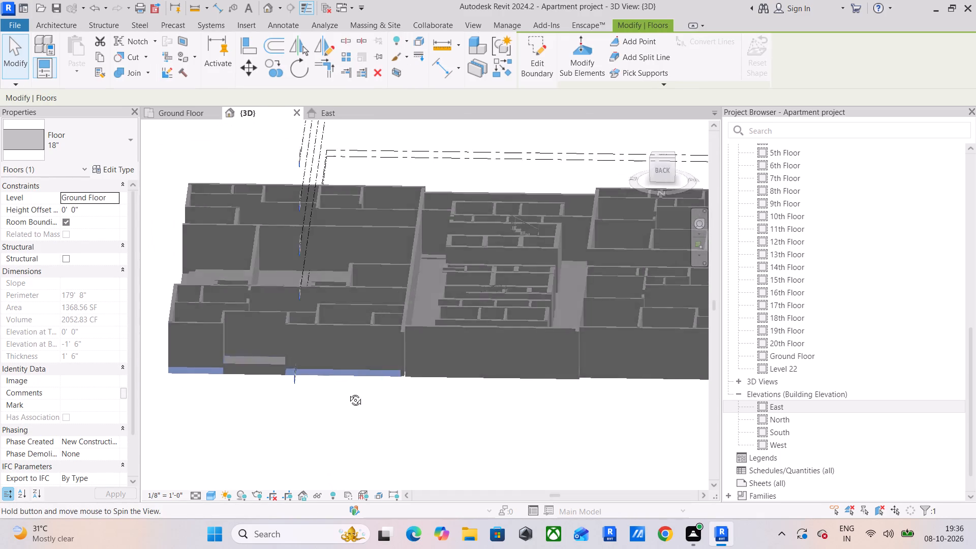
pyautogui.keyDown('shift'); pyautogui.moveTo(348, 392); pyautogui.dragTo(348, 376, button='middle'); pyautogui.keyUp('shift')
pyautogui.keyDown('shift'); pyautogui.scroll(-1, 350, 370); pyautogui.keyUp('shift')
pyautogui.scroll(12, 377, 351)
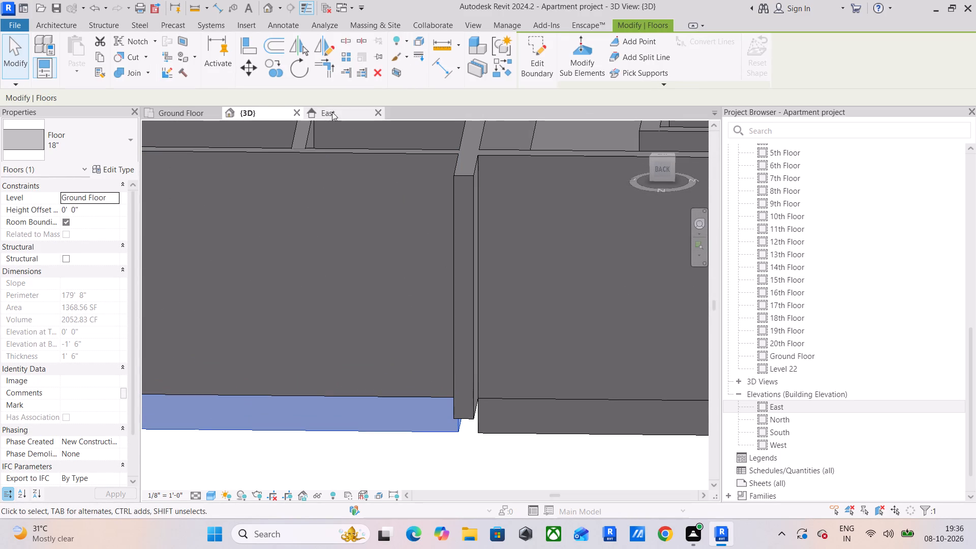
pyautogui.click(149, 114)
pyautogui.scroll(-5, 238, 140)
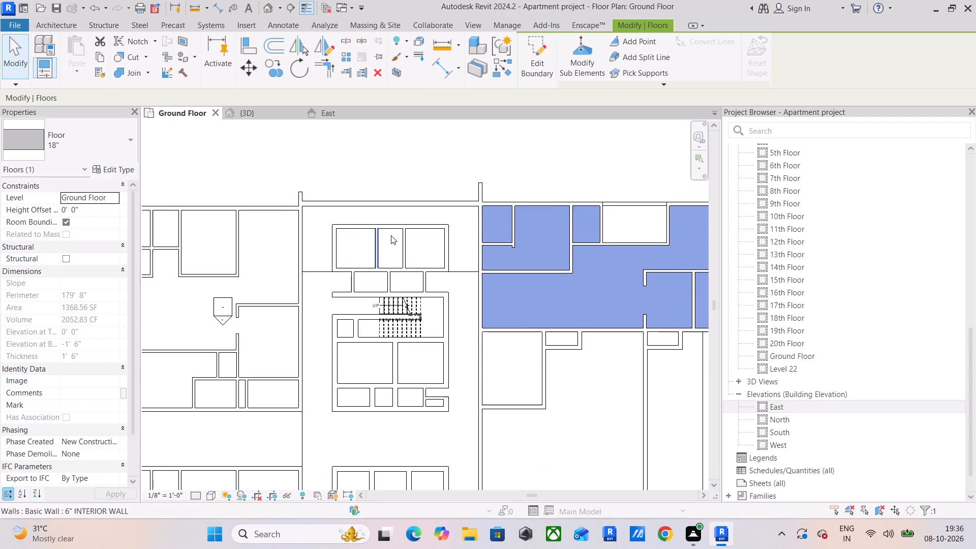
pyautogui.moveTo(391, 236); pyautogui.dragTo(276, 261, button='middle')
pyautogui.click(539, 56)
pyautogui.scroll(8, 342, 257)
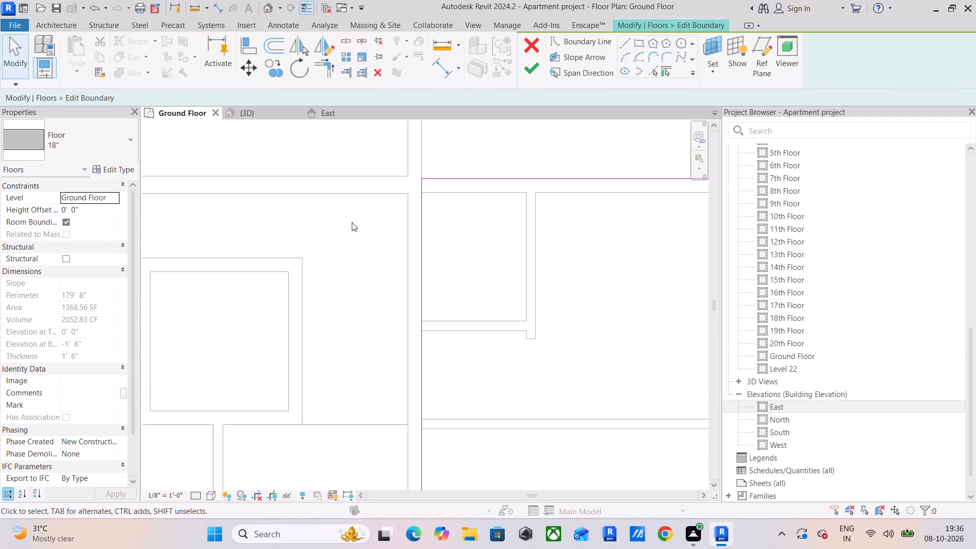
pyautogui.scroll(1, 352, 222)
pyautogui.moveTo(419, 252); pyautogui.dragTo(404, 259)
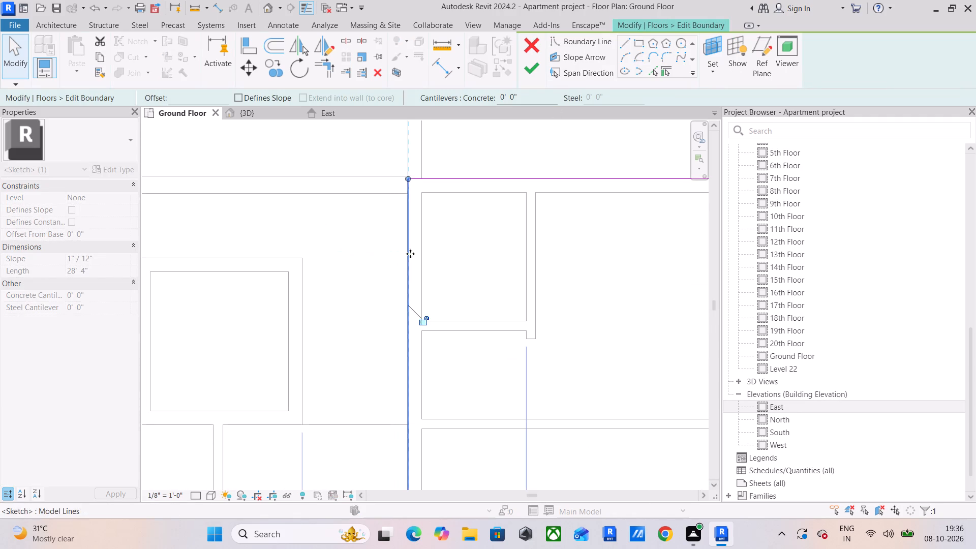
pyautogui.click(476, 135)
pyautogui.scroll(-3, 476, 142)
pyautogui.moveTo(476, 143); pyautogui.dragTo(441, 254, button='middle')
pyautogui.scroll(5, 395, 262)
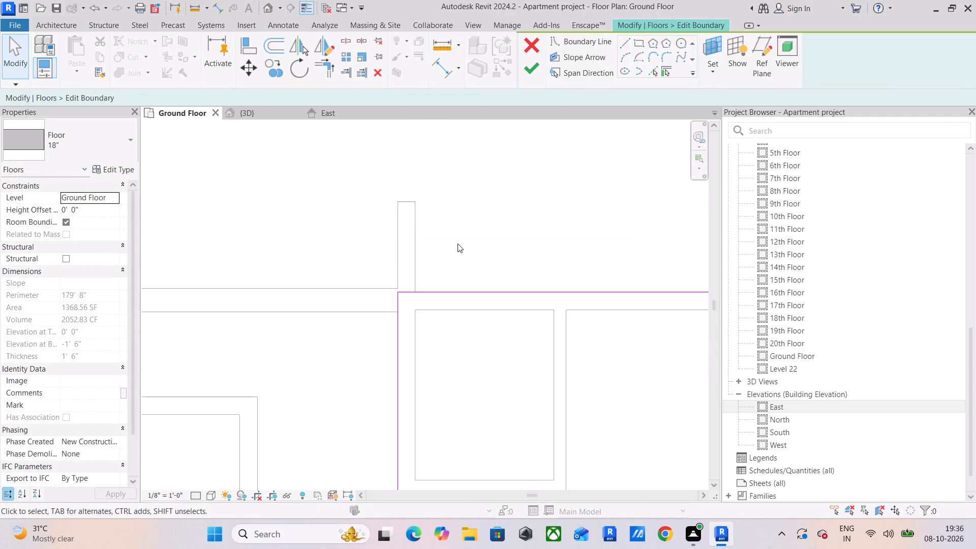
pyautogui.click(523, 76)
pyautogui.click(476, 204)
# Inspect the floor edges around the building's exterior and the overall Ground Floor layout in 3D.
pyautogui.scroll(-7, 476, 204)
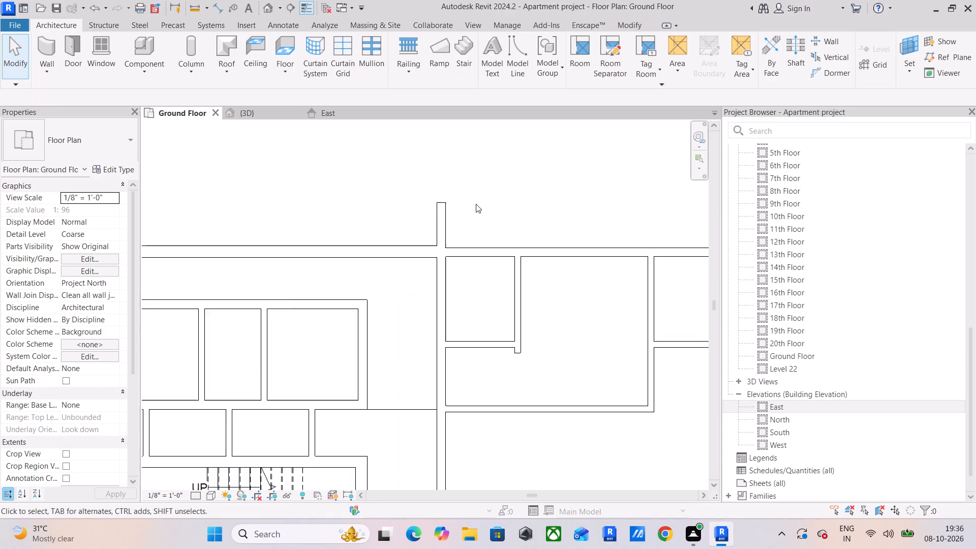
pyautogui.scroll(-4, 476, 204)
pyautogui.click(255, 115)
pyautogui.scroll(-6, 283, 289)
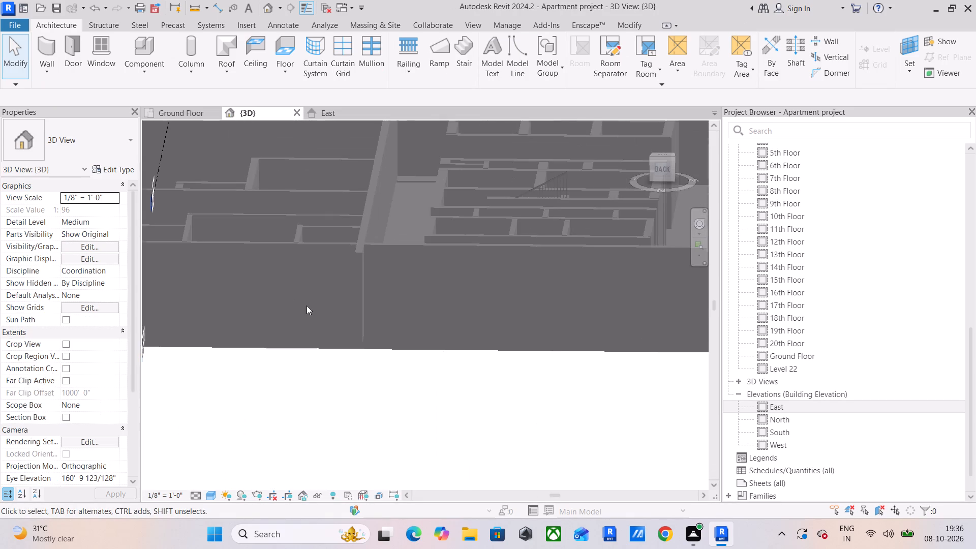
pyautogui.scroll(-1, 307, 306)
pyautogui.keyDown('shift'); pyautogui.moveTo(307, 306); pyautogui.dragTo(483, 304, button='middle'); pyautogui.keyUp('shift')
pyautogui.scroll(-3, 402, 306)
pyautogui.moveTo(387, 311); pyautogui.dragTo(396, 311, button='middle')
pyautogui.scroll(4, 350, 286)
pyautogui.scroll(-4, 301, 326)
pyautogui.keyDown('shift'); pyautogui.moveTo(239, 368); pyautogui.dragTo(352, 373, button='middle'); pyautogui.keyUp('shift')
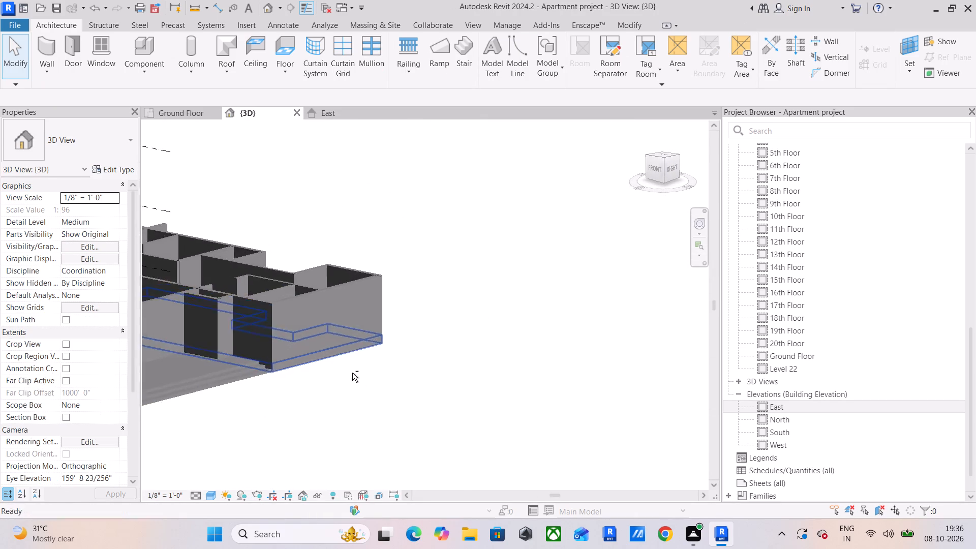
pyautogui.scroll(-5, 314, 369)
pyautogui.moveTo(311, 371); pyautogui.dragTo(391, 371, button='middle')
pyautogui.keyDown('shift'); pyautogui.moveTo(391, 371); pyautogui.dragTo(294, 413, button='middle'); pyautogui.keyUp('shift')
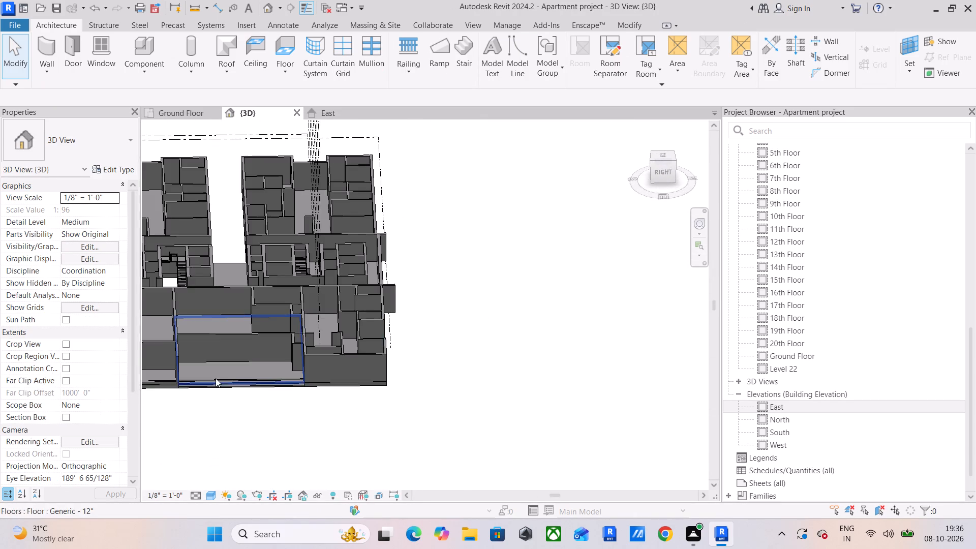
pyautogui.moveTo(216, 378); pyautogui.dragTo(273, 419, button='middle')
pyautogui.moveTo(263, 418); pyautogui.dragTo(392, 384, button='middle')
pyautogui.keyDown('shift'); pyautogui.moveTo(375, 380); pyautogui.dragTo(428, 446, button='middle'); pyautogui.keyUp('shift')
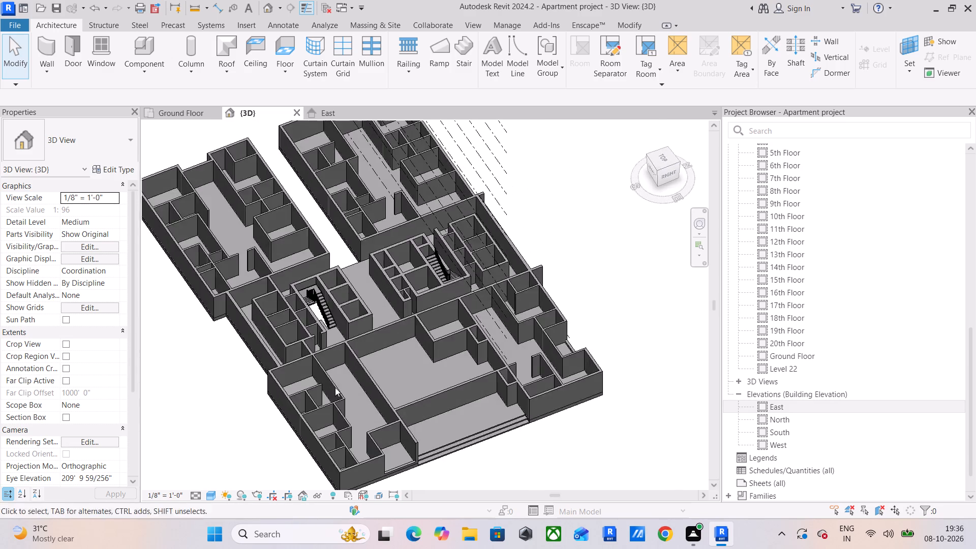
# Raise the base of the shaft opening at the south core staircase above the Ground Floor slab in 3D.
pyautogui.scroll(8, 295, 326)
pyautogui.keyDown('shift'); pyautogui.moveTo(363, 304); pyautogui.dragTo(285, 266, button='middle'); pyautogui.keyUp('shift')
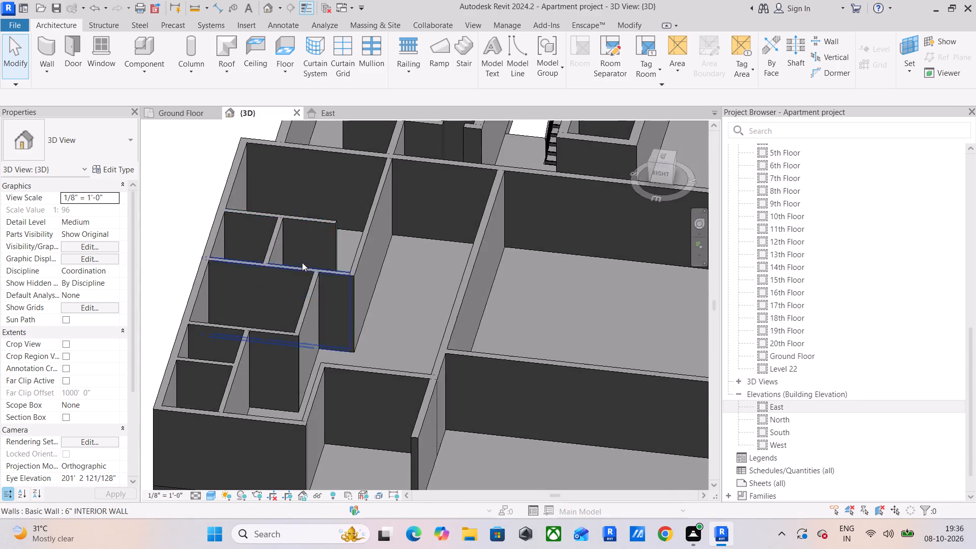
pyautogui.moveTo(419, 276); pyautogui.dragTo(303, 517, button='middle')
pyautogui.keyDown('shift'); pyautogui.moveTo(411, 389); pyautogui.dragTo(444, 383, button='middle'); pyautogui.keyUp('shift')
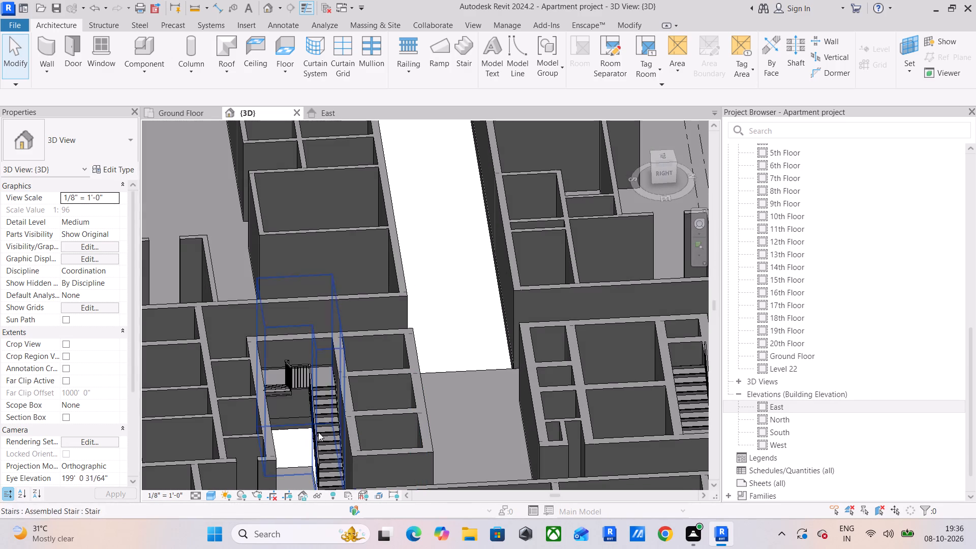
pyautogui.click(287, 431)
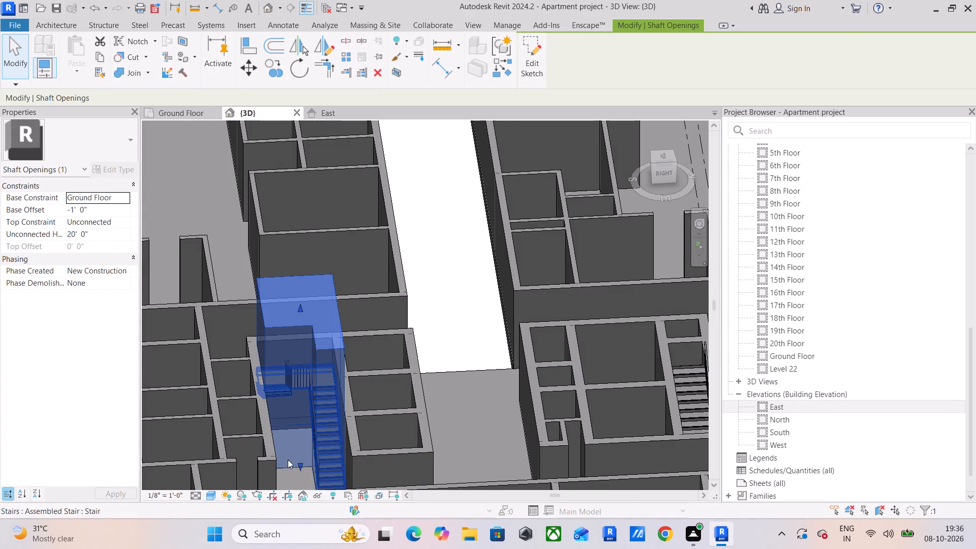
pyautogui.moveTo(297, 464); pyautogui.dragTo(299, 434)
pyautogui.moveTo(213, 412); pyautogui.dragTo(501, 374, button='middle')
pyautogui.click(249, 379)
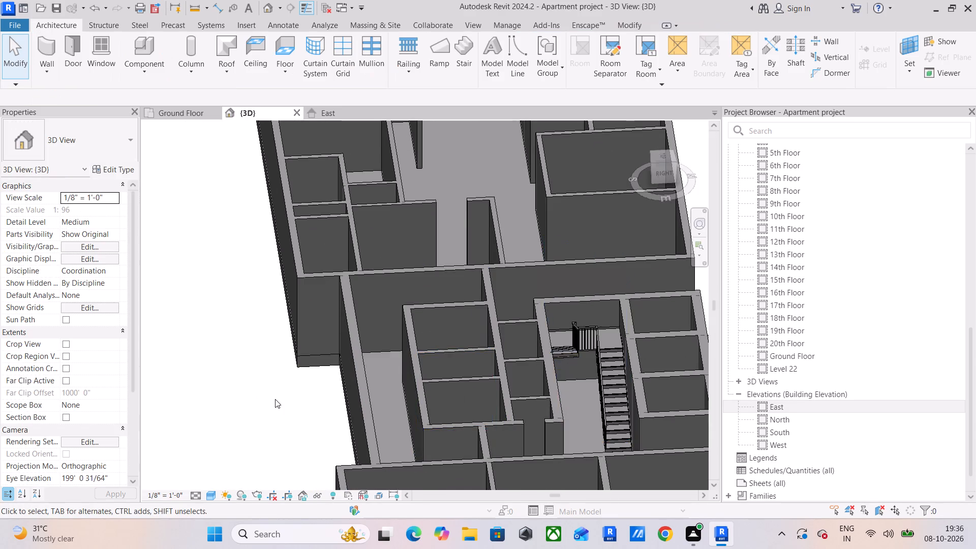
# Stretch the top of the shaft opening at the south core staircase upward in 3D to an unconnected height of about 57' 8".
pyautogui.scroll(-5, 275, 399)
pyautogui.keyDown('shift'); pyautogui.moveTo(411, 403); pyautogui.dragTo(380, 423, button='middle'); pyautogui.keyUp('shift')
pyautogui.moveTo(442, 385); pyautogui.dragTo(178, 400, button='middle')
pyautogui.keyDown('shift'); pyautogui.moveTo(396, 398); pyautogui.dragTo(409, 397, button='middle'); pyautogui.keyUp('shift')
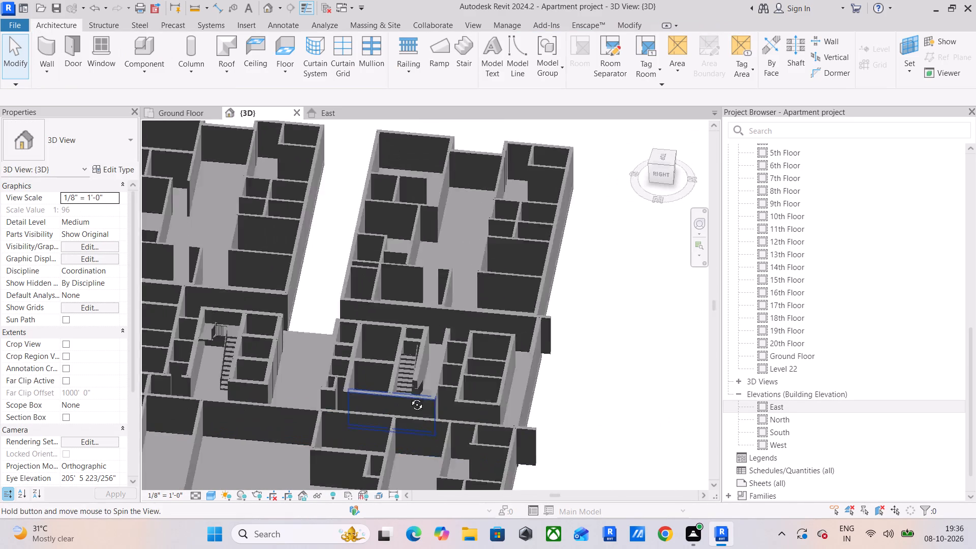
pyautogui.keyDown('shift'); pyautogui.moveTo(409, 397); pyautogui.dragTo(442, 385, button='middle'); pyautogui.keyUp('shift')
pyautogui.moveTo(351, 415); pyautogui.dragTo(619, 415, button='middle')
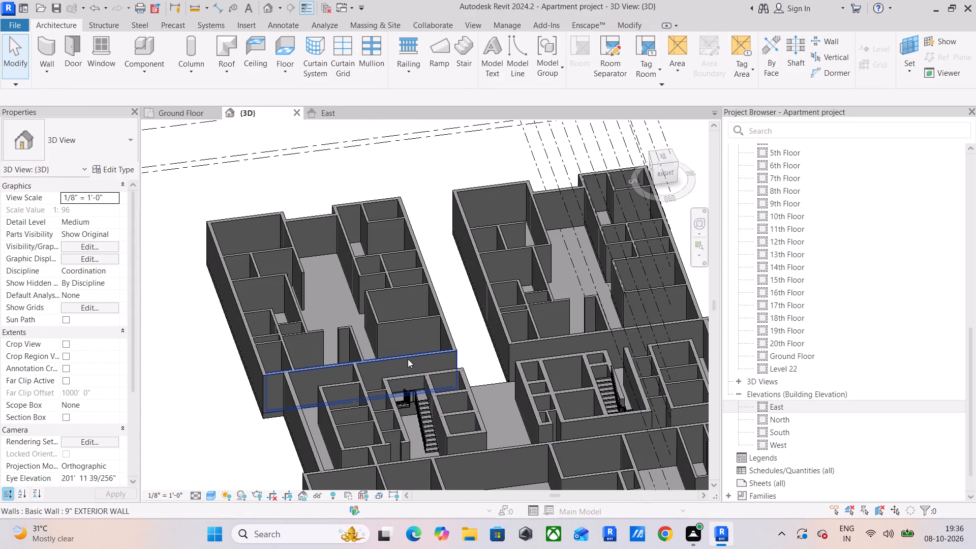
pyautogui.click(411, 370)
pyautogui.moveTo(411, 361); pyautogui.dragTo(412, 189)
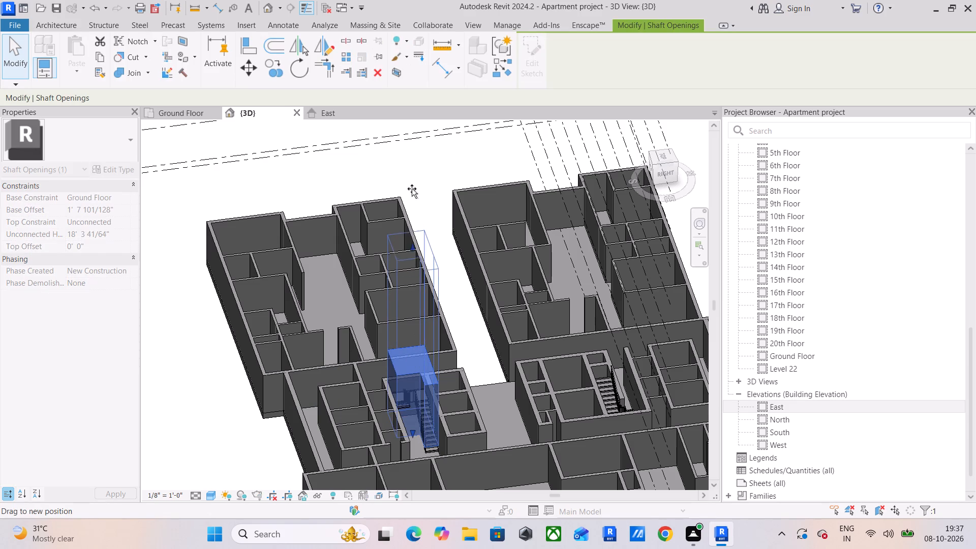
pyautogui.moveTo(412, 189); pyautogui.dragTo(421, 145)
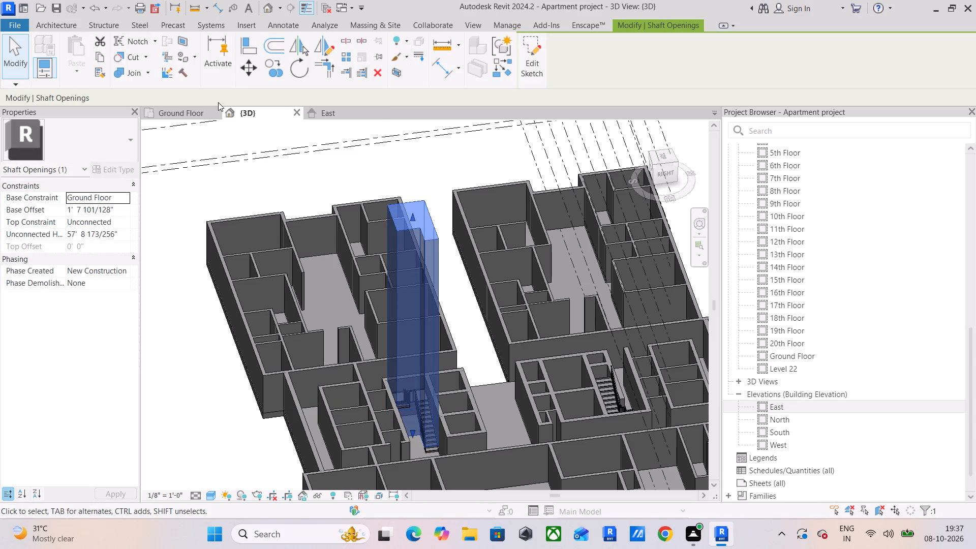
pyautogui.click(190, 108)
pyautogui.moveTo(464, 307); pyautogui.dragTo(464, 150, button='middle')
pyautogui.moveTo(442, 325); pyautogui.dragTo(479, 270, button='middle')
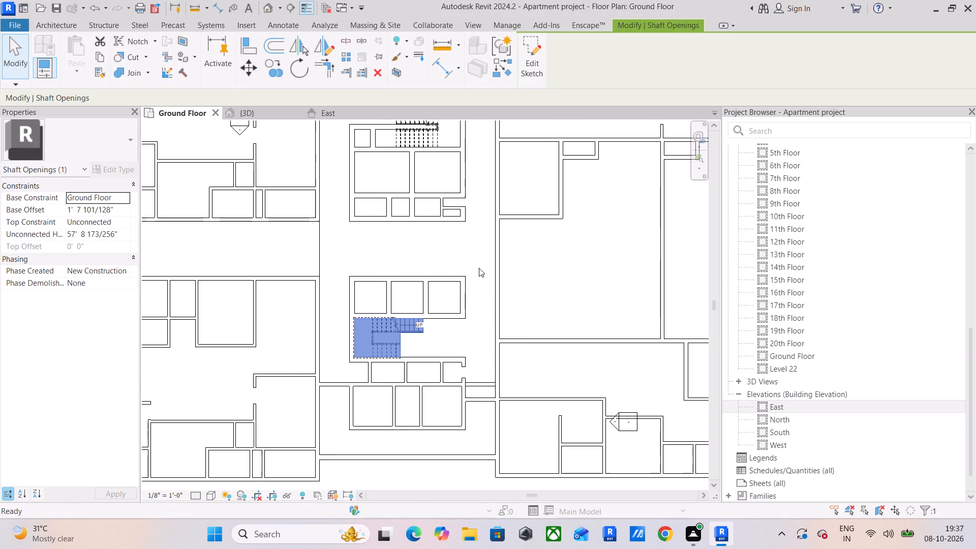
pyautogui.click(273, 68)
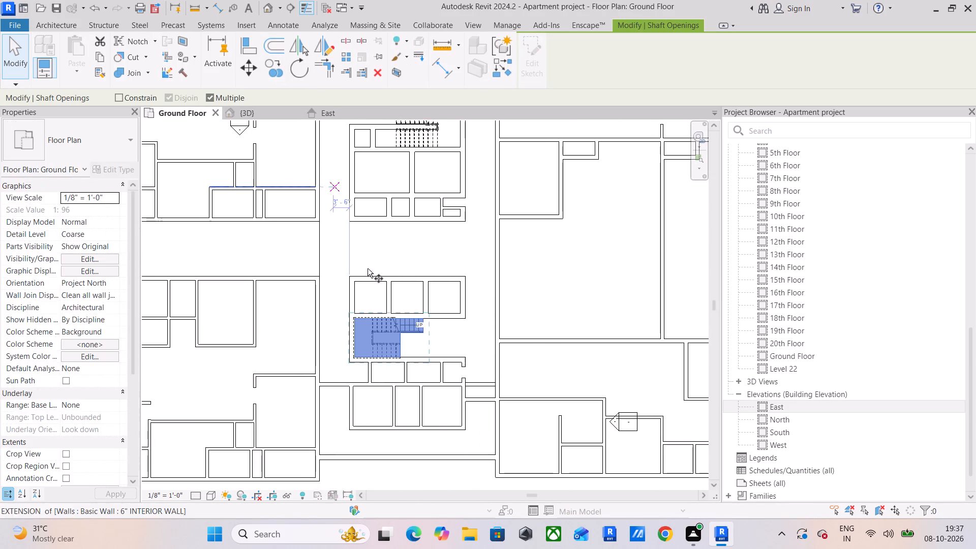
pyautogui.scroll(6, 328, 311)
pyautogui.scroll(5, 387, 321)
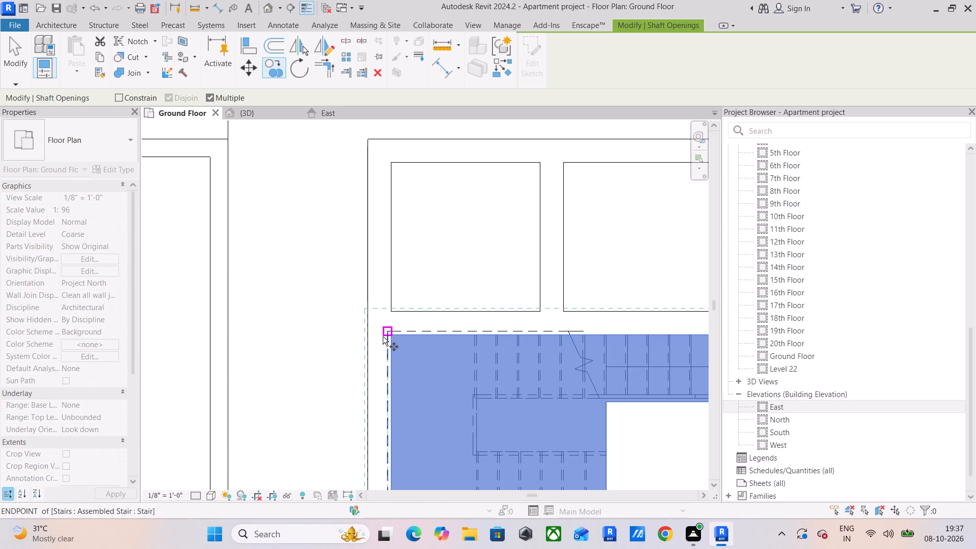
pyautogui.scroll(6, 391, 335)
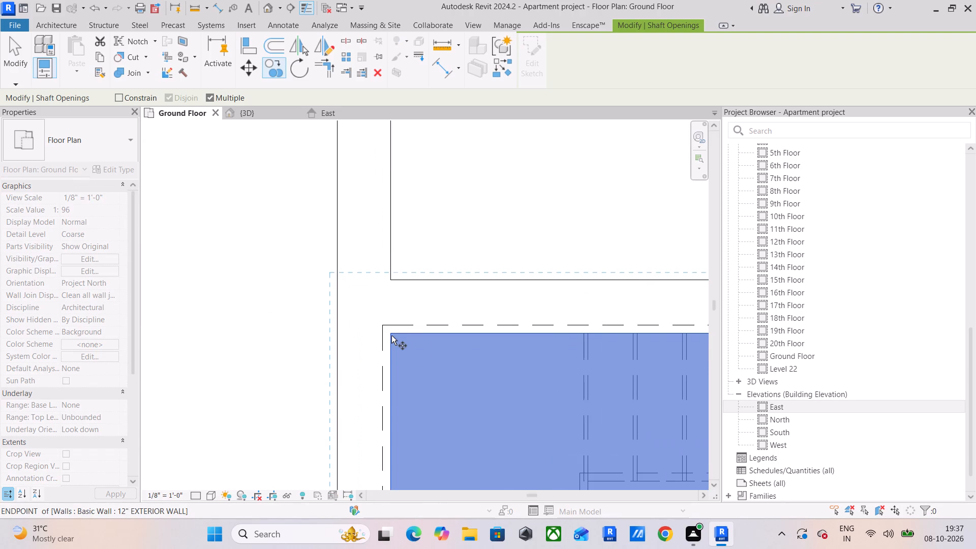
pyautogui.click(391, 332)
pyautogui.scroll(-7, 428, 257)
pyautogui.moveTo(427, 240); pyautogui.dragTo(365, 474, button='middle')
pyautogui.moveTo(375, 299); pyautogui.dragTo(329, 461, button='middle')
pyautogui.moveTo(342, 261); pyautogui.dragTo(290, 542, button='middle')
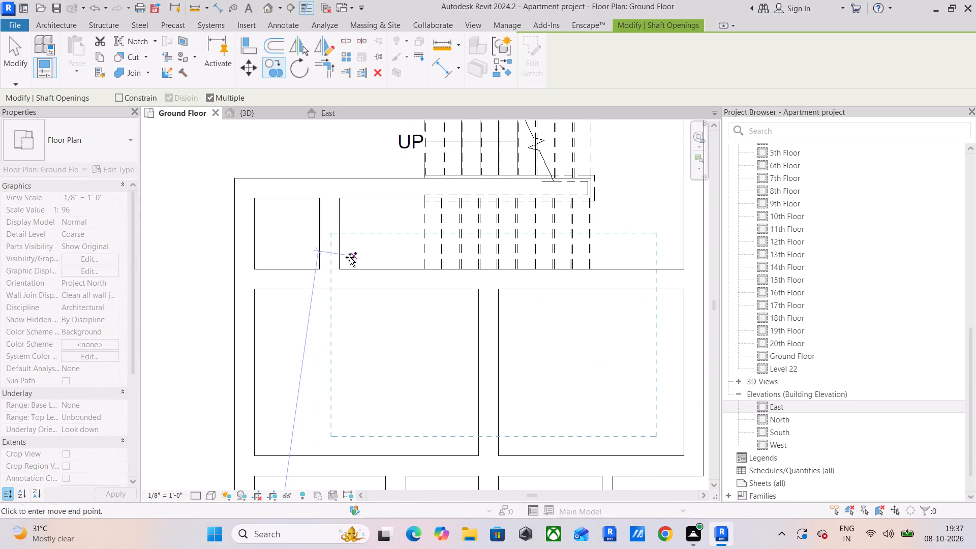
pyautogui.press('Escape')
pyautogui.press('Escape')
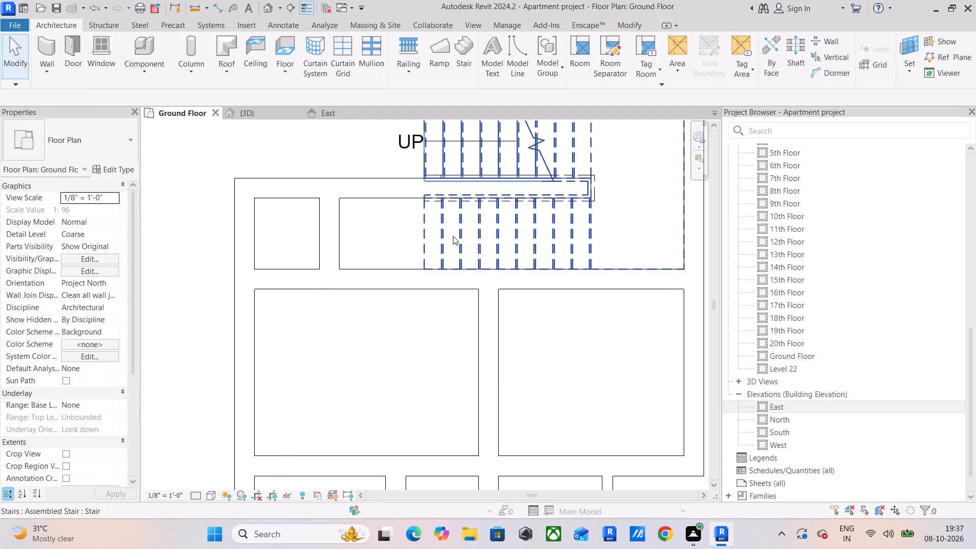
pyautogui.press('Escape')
# Create a rectangular shaft opening around the north core staircase in the Ground Floor plan, following the first riser line and inner wall faces.
pyautogui.moveTo(475, 234); pyautogui.dragTo(402, 315, button='middle')
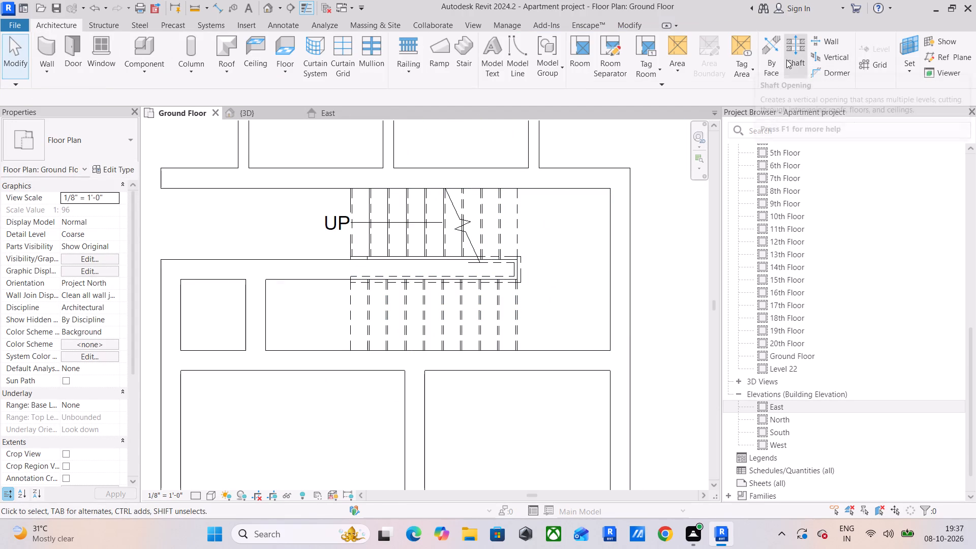
pyautogui.moveTo(793, 52); pyautogui.dragTo(792, 57)
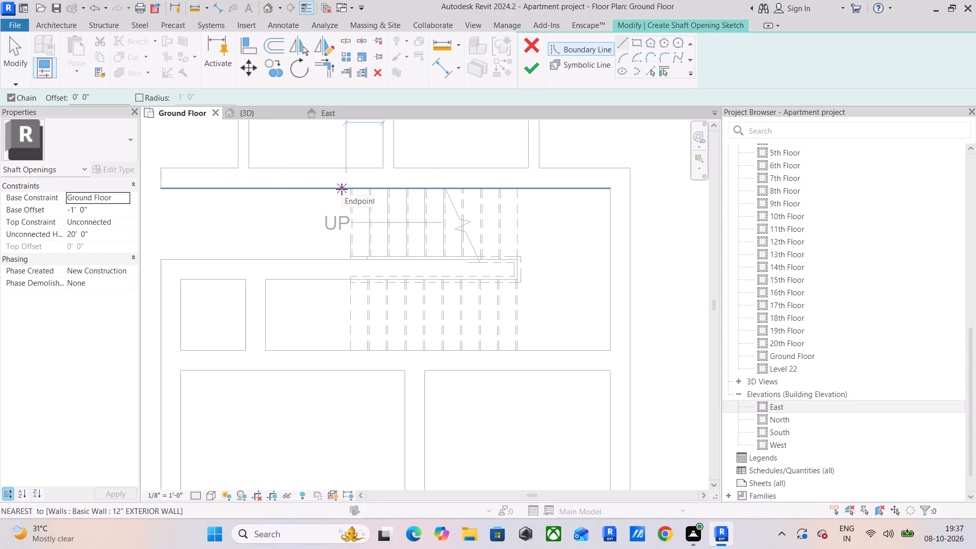
pyautogui.click(303, 190)
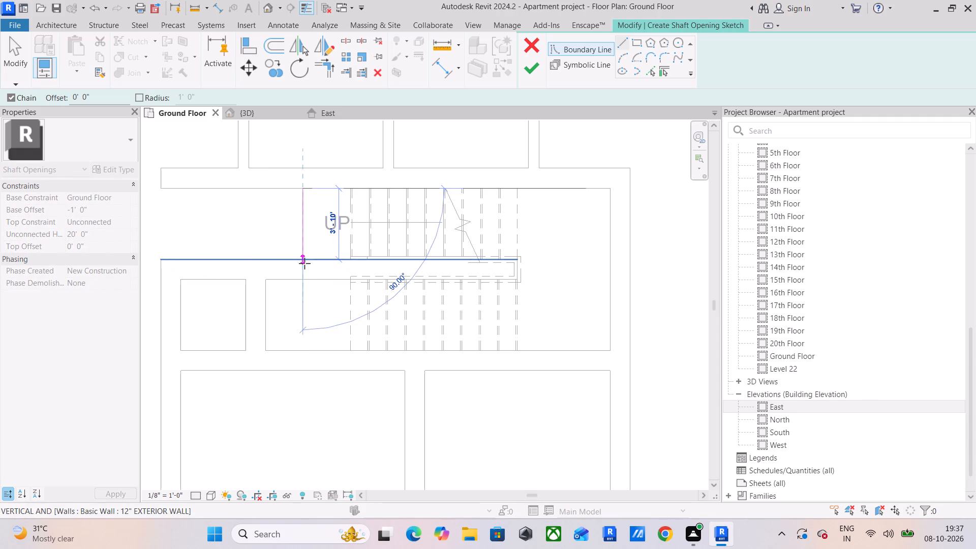
pyautogui.press('Escape')
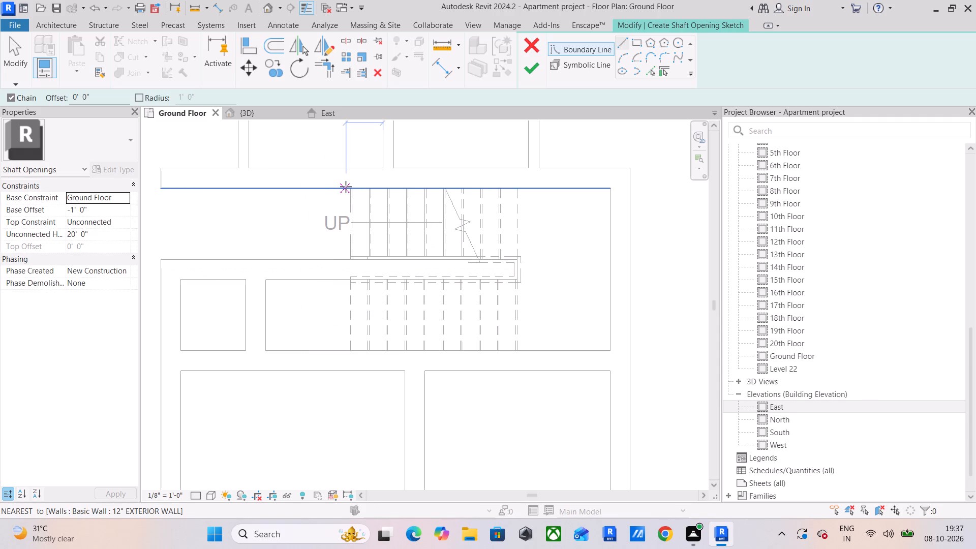
pyautogui.scroll(5, 346, 187)
pyautogui.click(352, 187)
pyautogui.moveTo(341, 344); pyautogui.dragTo(351, 242, button='middle')
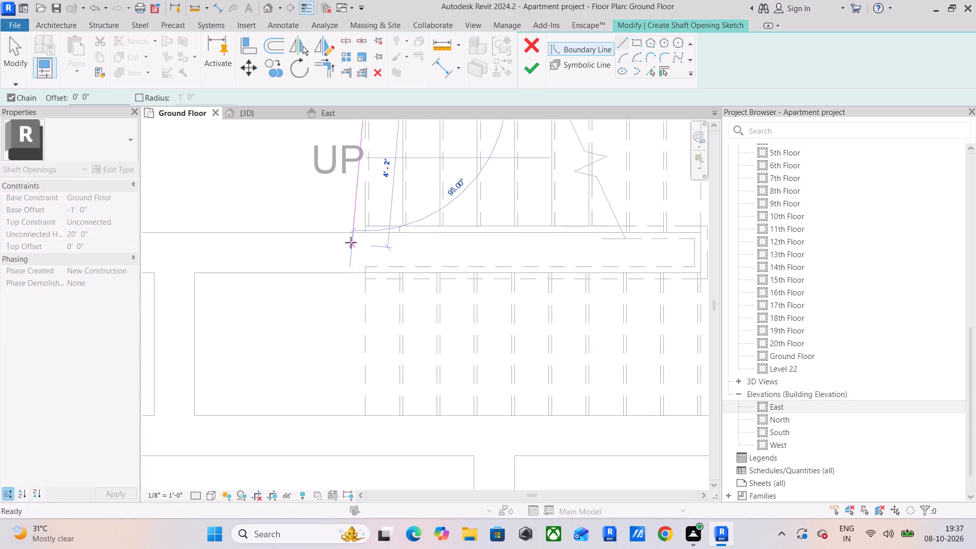
pyautogui.click(367, 415)
pyautogui.moveTo(502, 410); pyautogui.dragTo(274, 370, button='middle')
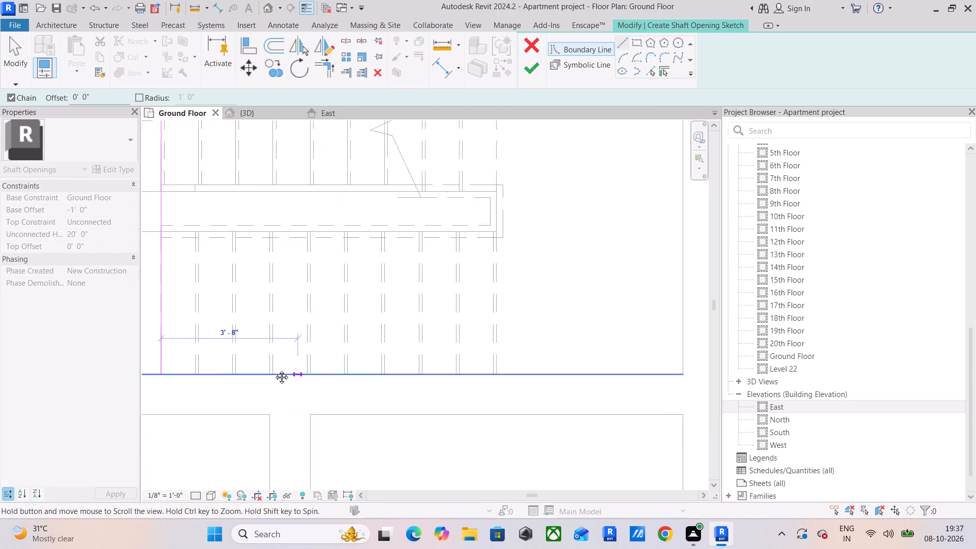
pyautogui.moveTo(274, 370); pyautogui.dragTo(271, 370, button='middle')
pyautogui.click(659, 368)
pyautogui.moveTo(650, 234); pyautogui.dragTo(624, 460, button='middle')
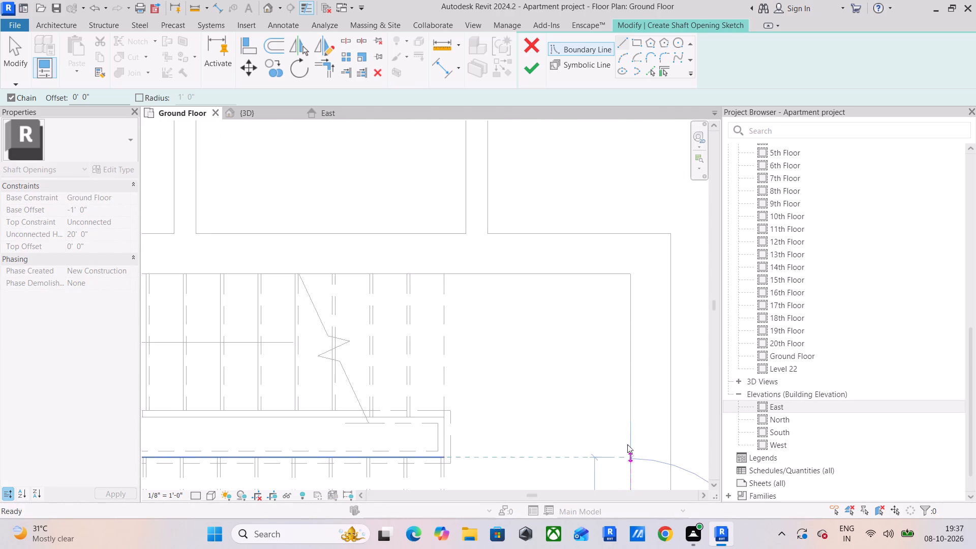
pyautogui.click(630, 272)
pyautogui.moveTo(405, 285); pyautogui.dragTo(742, 279, button='middle')
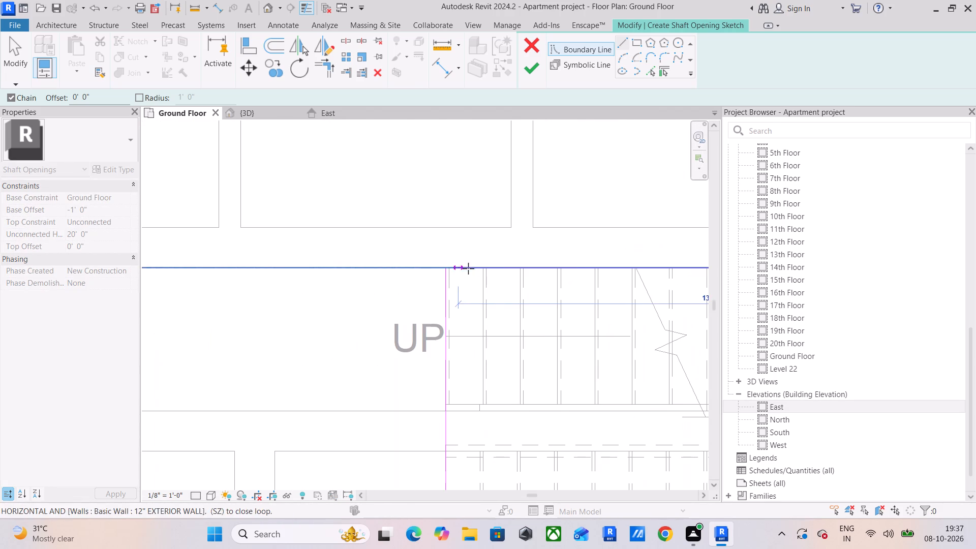
pyautogui.click(448, 265)
pyautogui.click(534, 69)
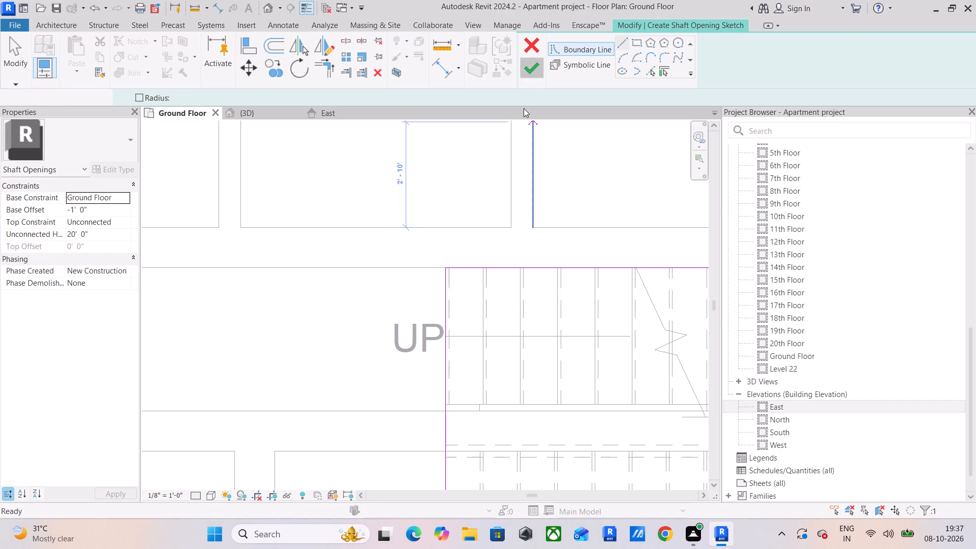
# Raise the base of the north core staircase's shaft opening above the Ground Floor slab in 3D, to a base offset of about 3' 4".
pyautogui.scroll(-8, 492, 309)
pyautogui.click(264, 109)
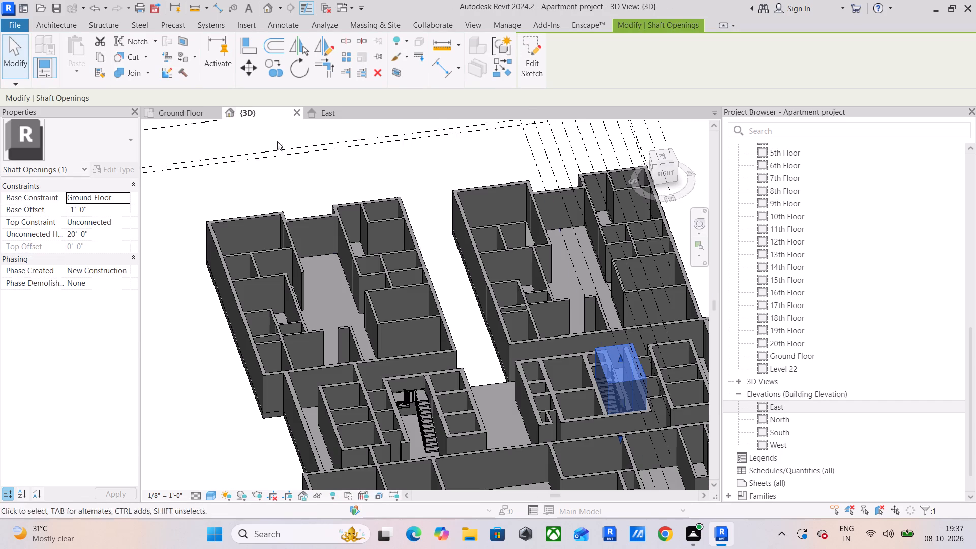
pyautogui.keyDown('shift'); pyautogui.moveTo(562, 376); pyautogui.dragTo(645, 260, button='middle'); pyautogui.keyUp('shift')
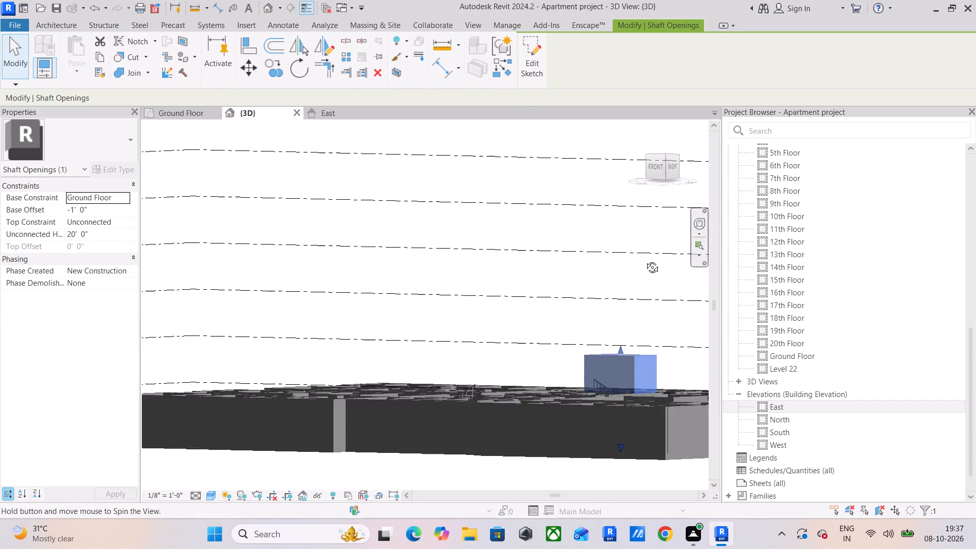
pyautogui.keyDown('shift'); pyautogui.moveTo(645, 260); pyautogui.dragTo(578, 395, button='middle'); pyautogui.keyUp('shift')
pyautogui.moveTo(604, 398); pyautogui.dragTo(517, 311, button='middle')
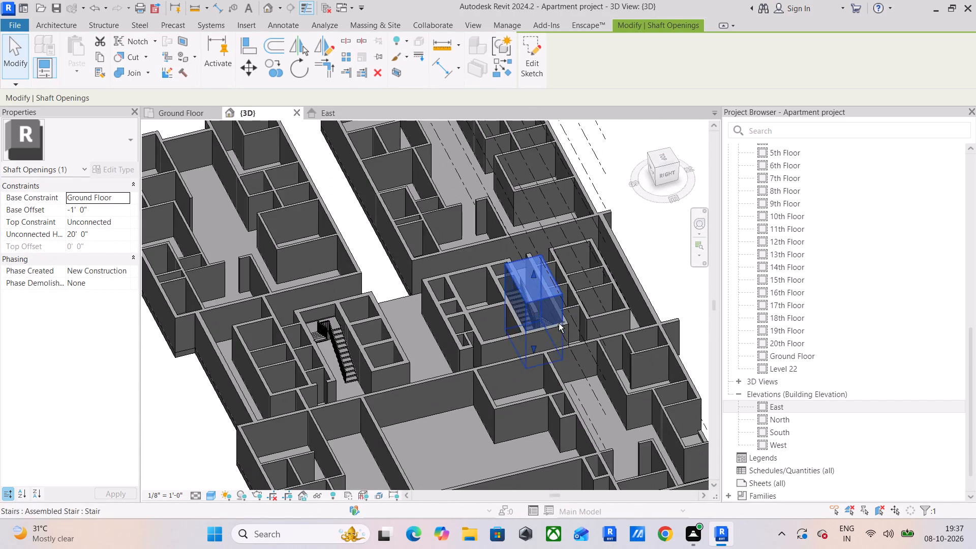
pyautogui.keyDown('shift'); pyautogui.moveTo(559, 330); pyautogui.dragTo(554, 343, button='middle'); pyautogui.keyUp('shift')
pyautogui.scroll(5, 522, 349)
pyautogui.moveTo(543, 339); pyautogui.dragTo(551, 305)
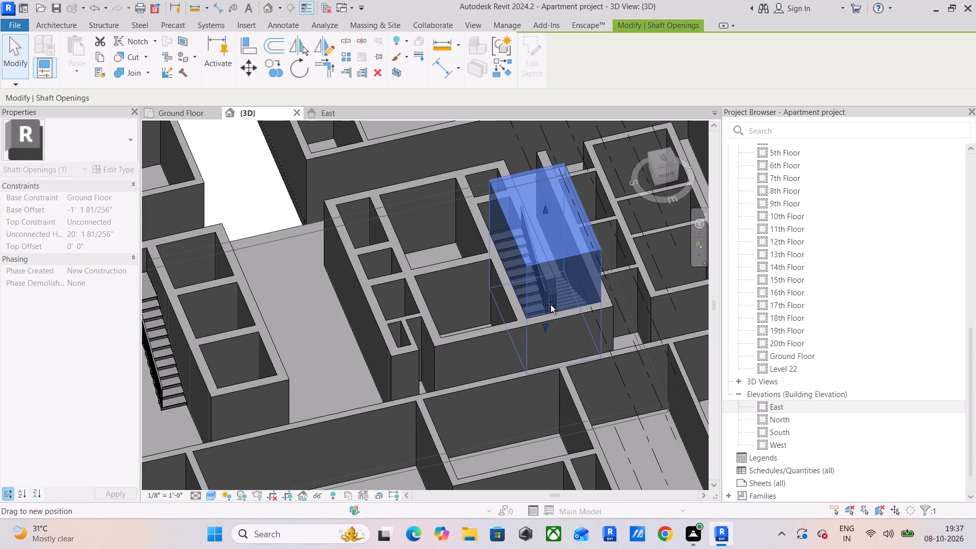
pyautogui.moveTo(551, 305); pyautogui.dragTo(551, 281)
# Stretch the top of the north core staircase's shaft opening upward through the levels above the Ground Floor walls.
pyautogui.keyDown('shift'); pyautogui.moveTo(546, 313); pyautogui.dragTo(648, 230, button='middle'); pyautogui.keyUp('shift')
pyautogui.keyDown('shift'); pyautogui.moveTo(519, 262); pyautogui.dragTo(710, 280, button='middle'); pyautogui.keyUp('shift')
pyautogui.moveTo(545, 196); pyautogui.dragTo(545, 146)
pyautogui.scroll(-5, 560, 188)
pyautogui.moveTo(561, 218); pyautogui.dragTo(451, 455, button='middle')
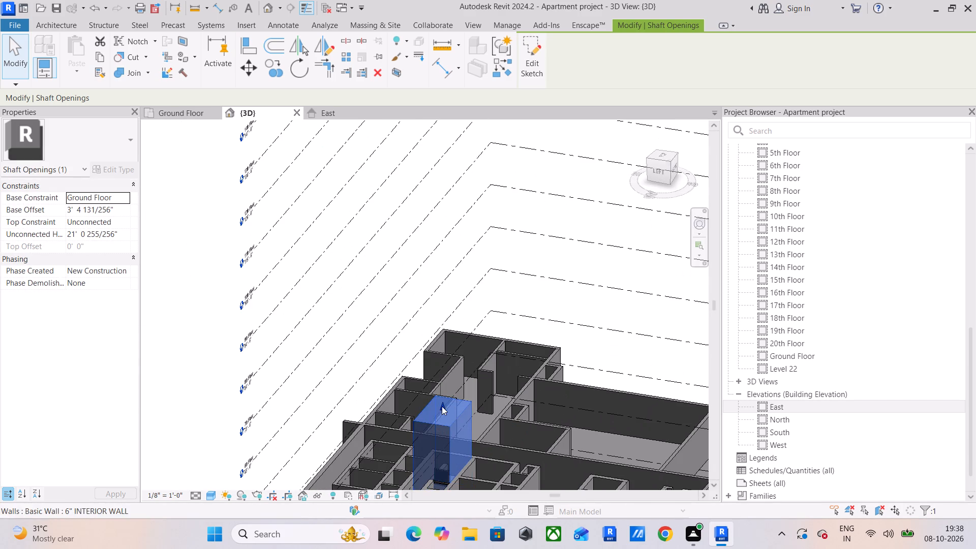
pyautogui.moveTo(442, 406); pyautogui.dragTo(441, 225)
pyautogui.click(185, 269)
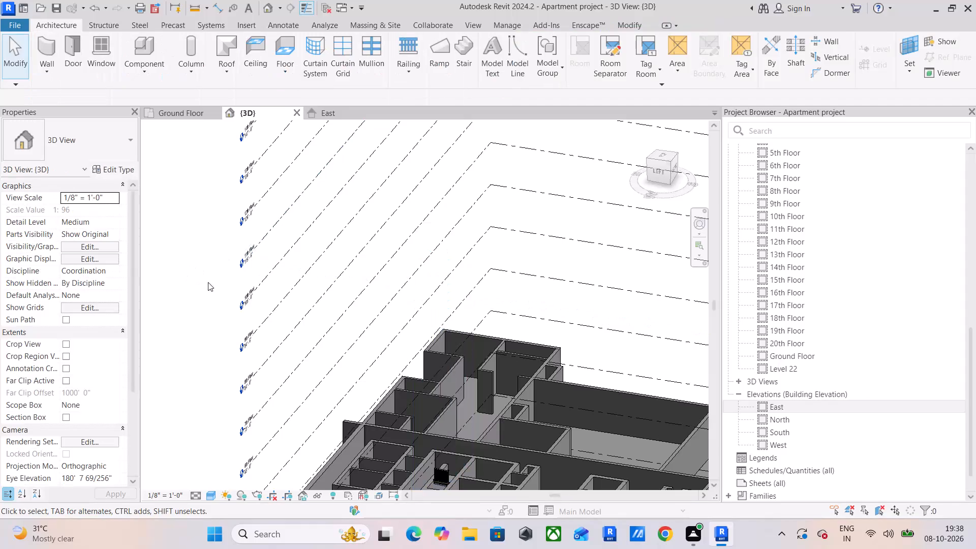
pyautogui.press('Escape')
pyautogui.press('Escape')
pyautogui.press('Escape')
# Join the 18" Ground Floor slab of the front-left apartment to its front 9" exterior wall in 3D.
pyautogui.scroll(-3, 360, 305)
pyautogui.moveTo(377, 300); pyautogui.dragTo(409, 184, button='middle')
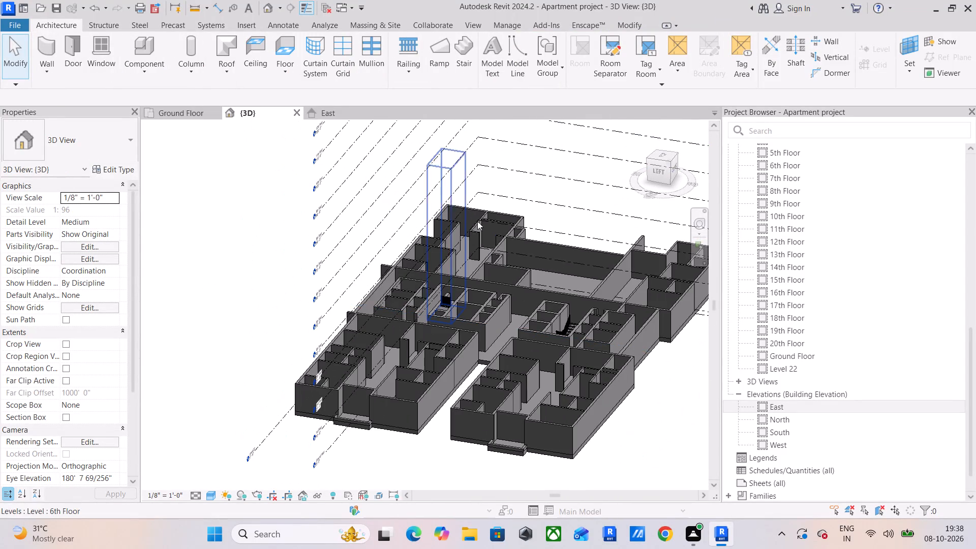
pyautogui.scroll(5, 364, 462)
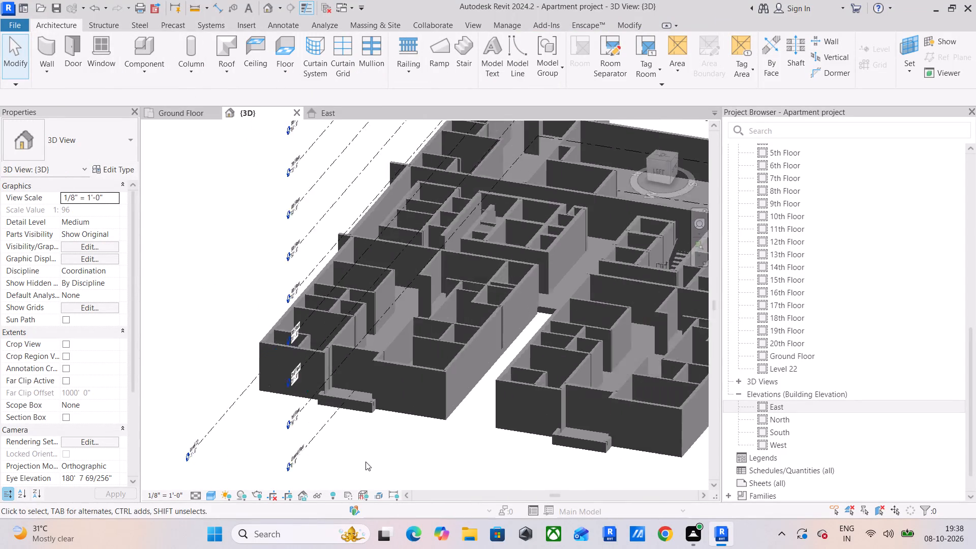
pyautogui.click(468, 405)
pyautogui.moveTo(410, 312); pyautogui.dragTo(400, 342, button='middle')
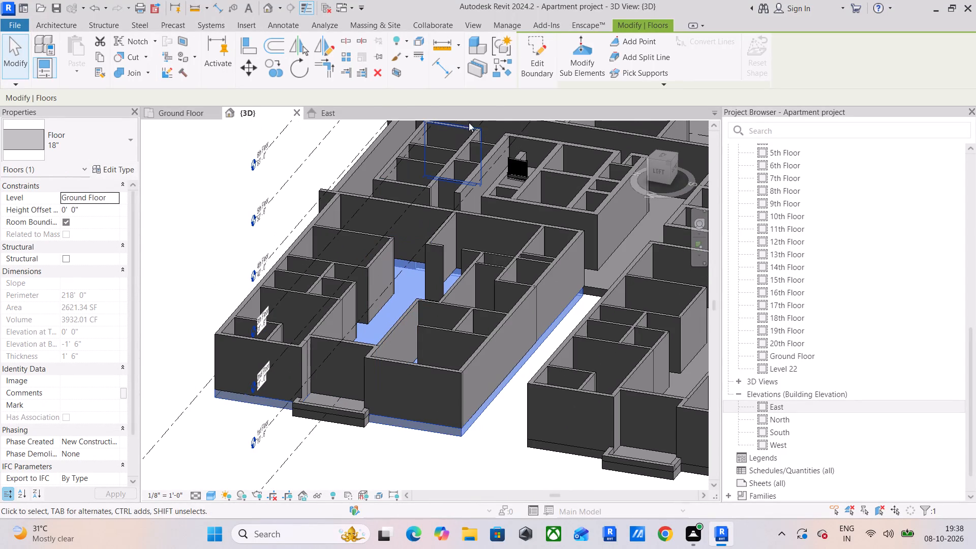
pyautogui.click(117, 71)
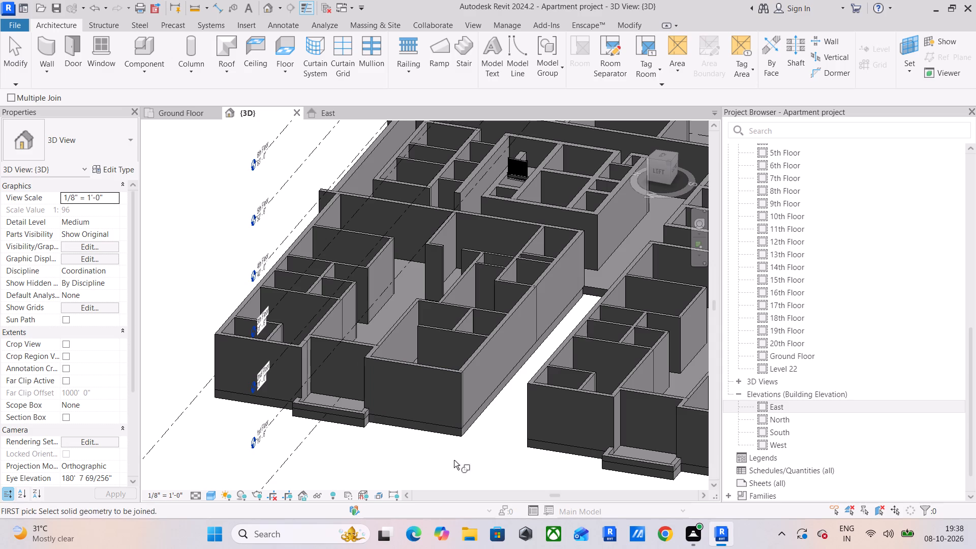
pyautogui.click(460, 433)
pyautogui.click(455, 373)
pyautogui.click(467, 363)
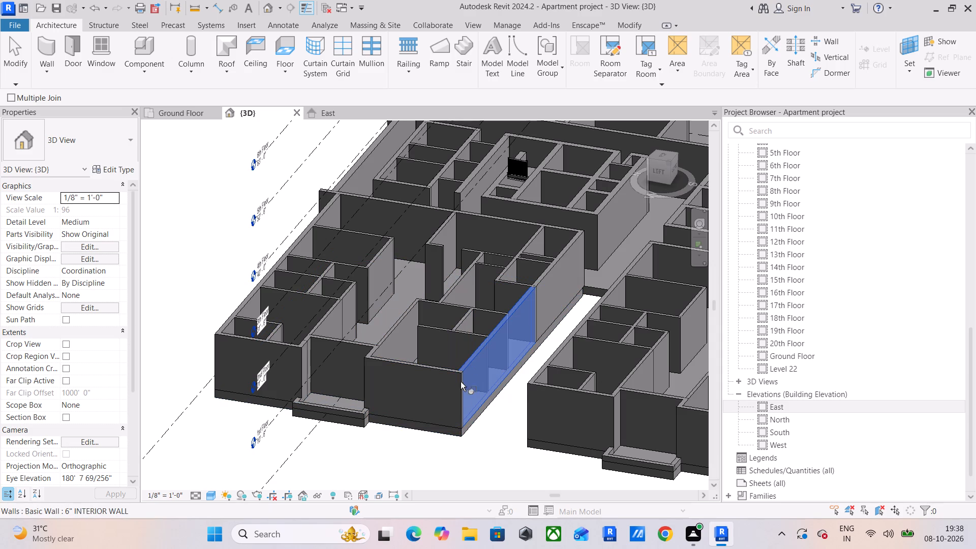
pyautogui.click(473, 471)
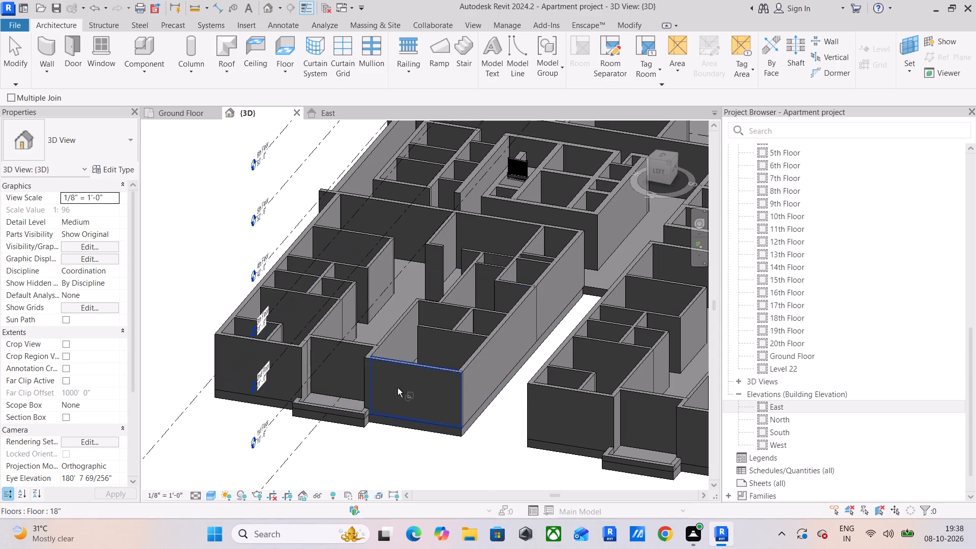
# With Multiple Join enabled, join the same 18" floor to the long side wall, the adjoining room wall and the walls beside the front balcony.
pyautogui.click(402, 423)
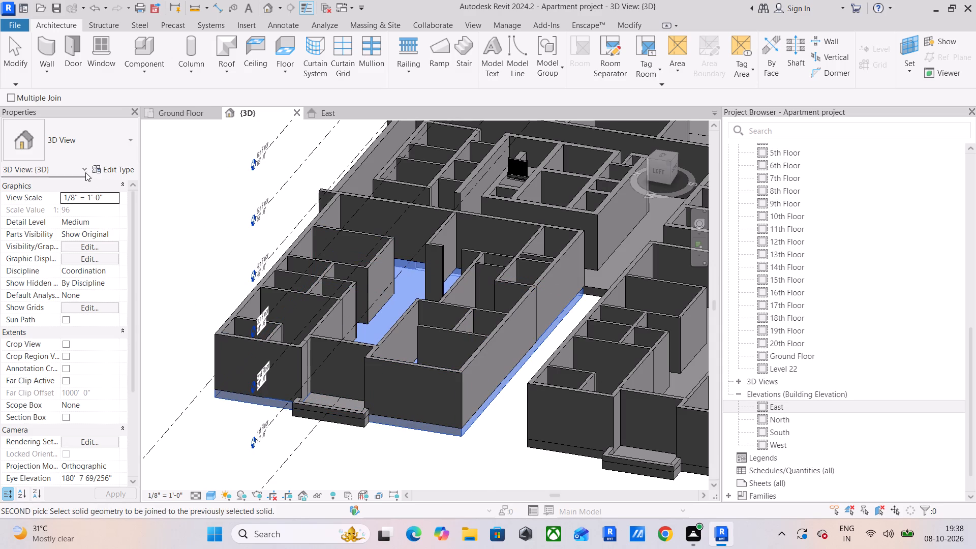
pyautogui.click(12, 94)
pyautogui.scroll(5, 399, 332)
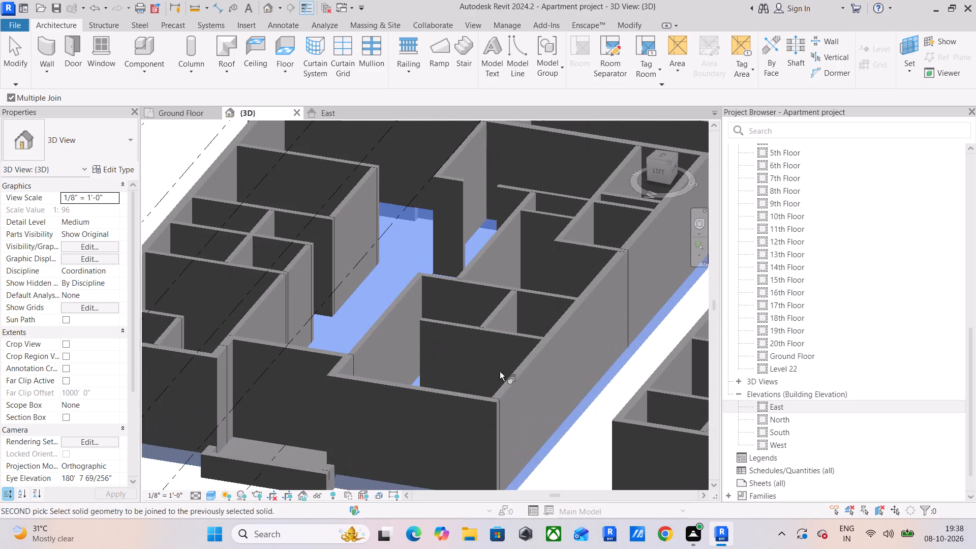
pyautogui.click(524, 394)
pyautogui.moveTo(507, 392); pyautogui.dragTo(463, 280, button='middle')
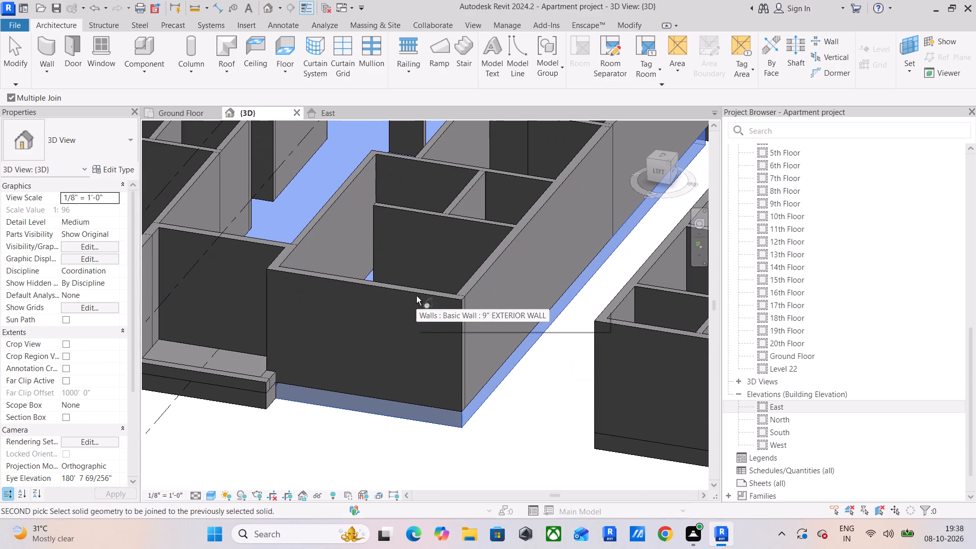
pyautogui.moveTo(424, 295); pyautogui.dragTo(531, 320, button='middle')
pyautogui.click(431, 235)
pyautogui.click(338, 263)
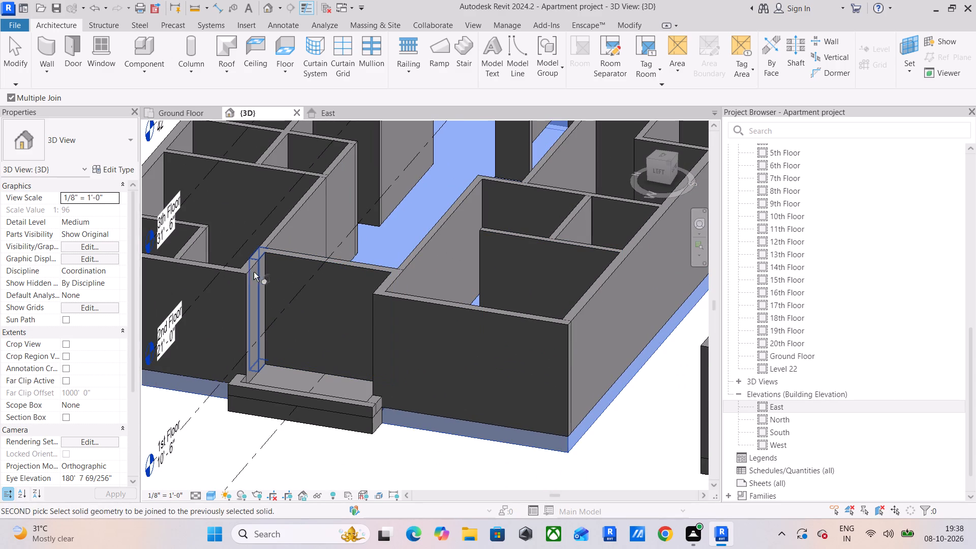
pyautogui.click(249, 265)
pyautogui.click(258, 246)
pyautogui.scroll(3, 255, 247)
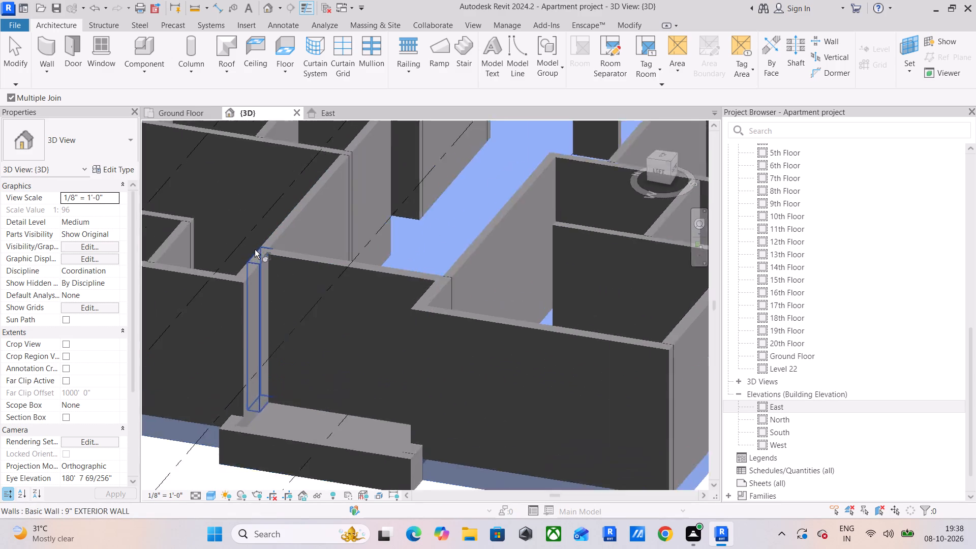
pyautogui.scroll(2, 255, 247)
pyautogui.click(258, 254)
# Join the same 18" floor to the front-corner room walls, the outer exterior wall and the partitions of the outer row of rooms.
pyautogui.moveTo(262, 258); pyautogui.dragTo(482, 285, button='middle')
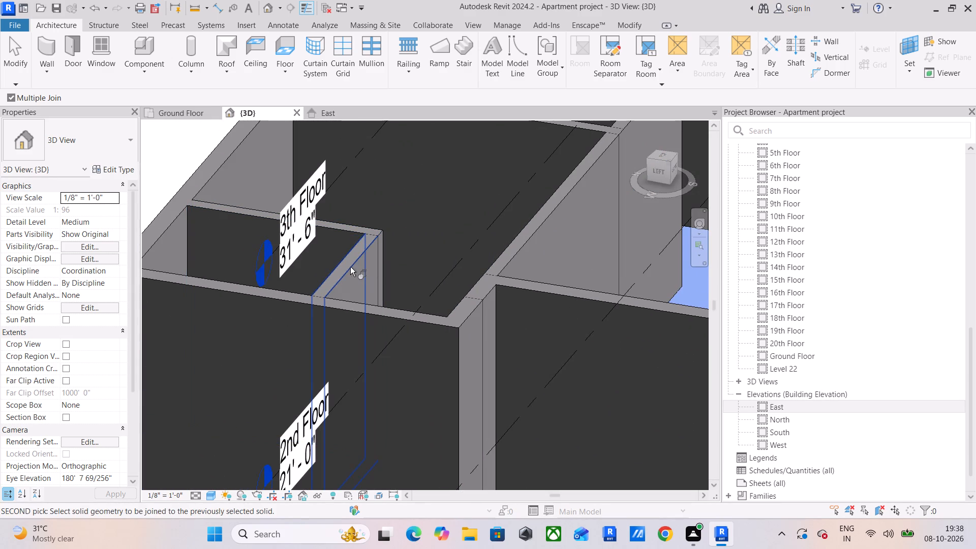
pyautogui.click(350, 264)
pyautogui.click(344, 221)
pyautogui.click(201, 175)
pyautogui.moveTo(223, 224); pyautogui.dragTo(313, 228, button='middle')
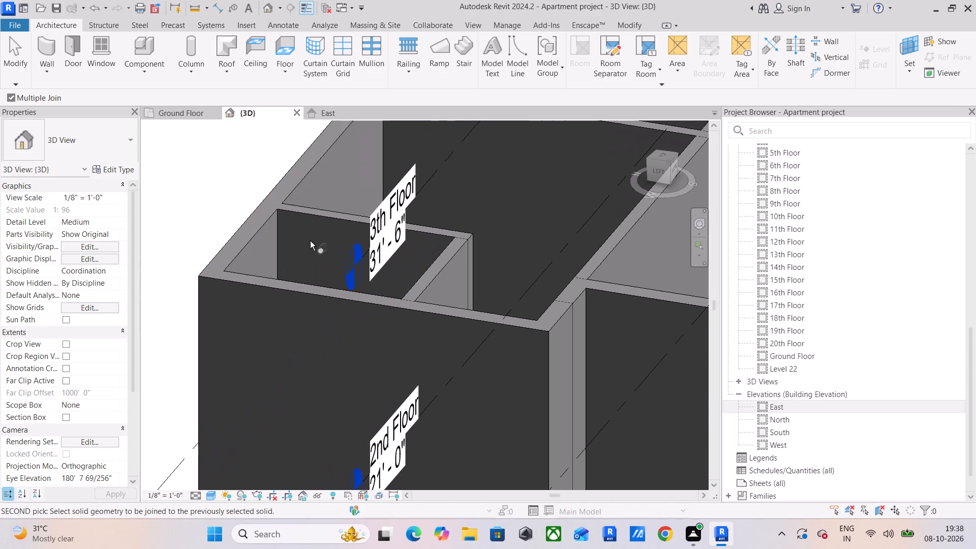
pyautogui.click(292, 285)
pyautogui.scroll(-5, 300, 285)
pyautogui.moveTo(363, 287); pyautogui.dragTo(344, 328, button='middle')
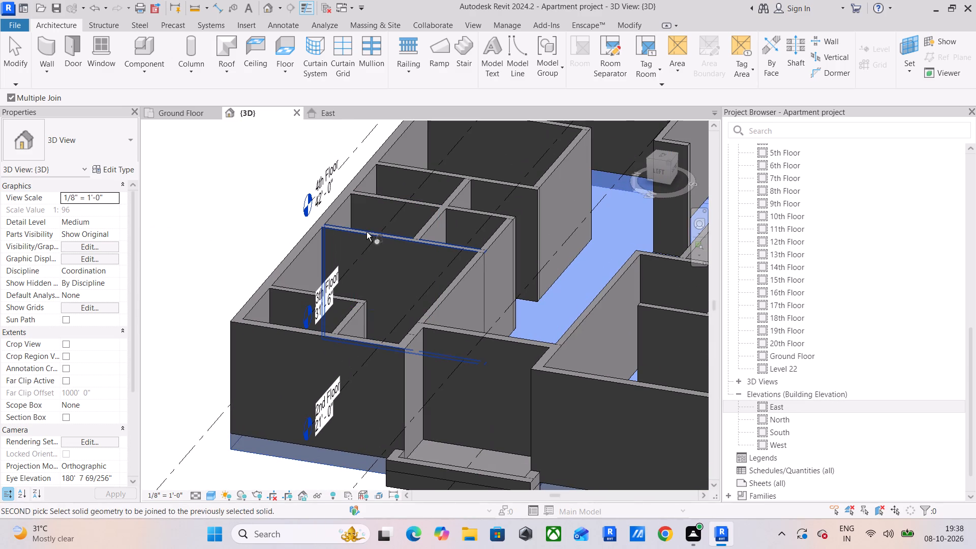
pyautogui.click(367, 229)
pyautogui.click(422, 225)
pyautogui.click(405, 197)
pyautogui.click(423, 170)
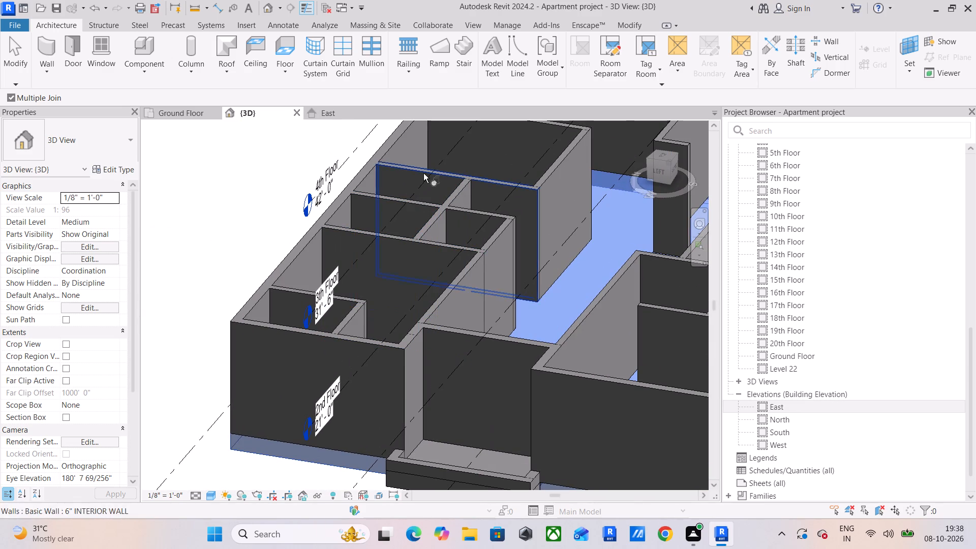
pyautogui.moveTo(539, 189); pyautogui.dragTo(472, 232, button='middle')
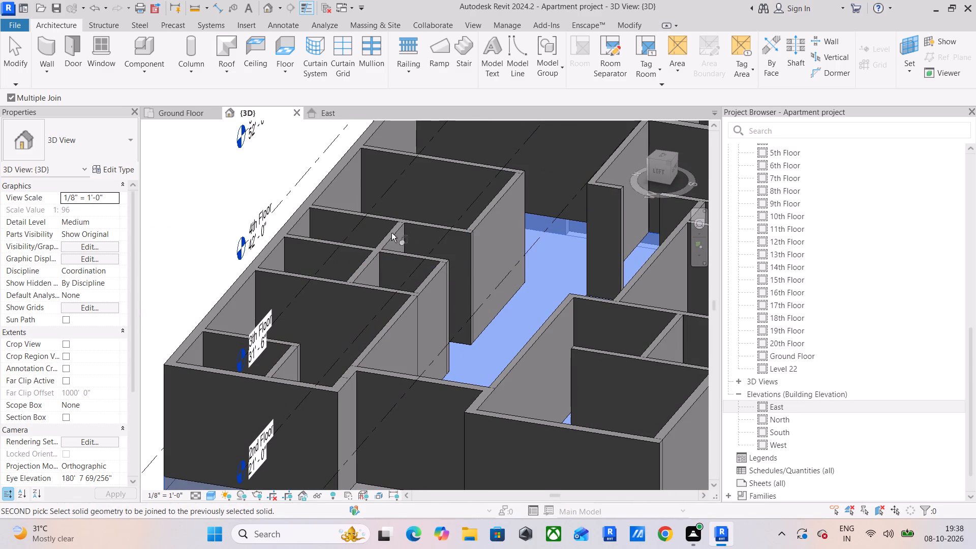
pyautogui.click(439, 163)
pyautogui.click(504, 196)
# Join the same 18" floor to the projecting wall beside the central living space and the partitions of the small rooms near it.
pyautogui.moveTo(561, 273); pyautogui.dragTo(364, 297, button='middle')
pyautogui.click(410, 208)
pyautogui.click(407, 188)
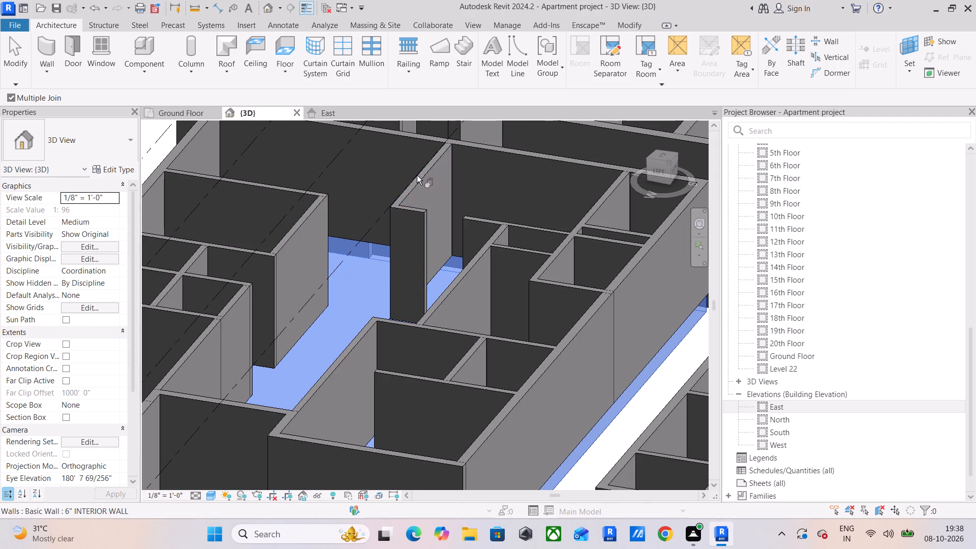
pyautogui.moveTo(431, 164); pyautogui.dragTo(436, 216, button='middle')
pyautogui.click(413, 178)
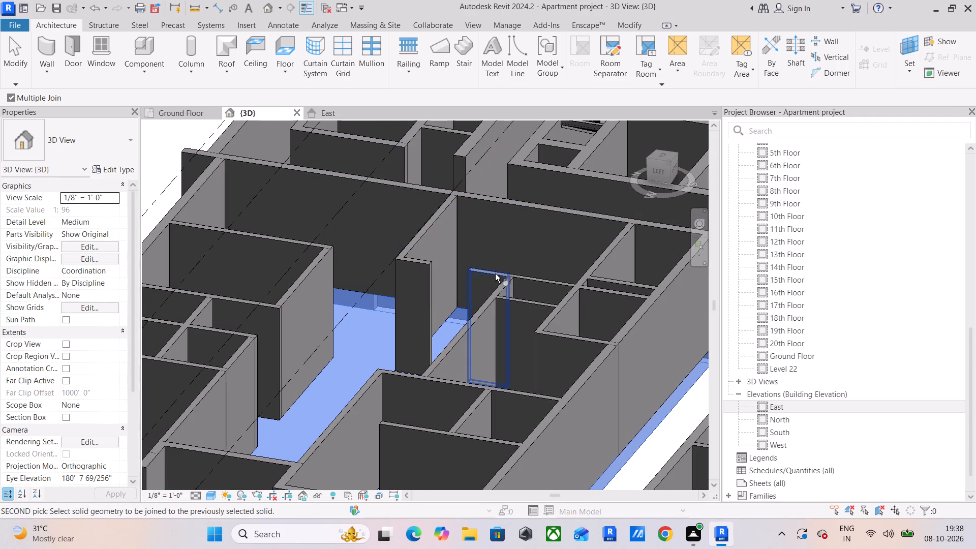
pyautogui.click(492, 270)
pyautogui.click(524, 270)
pyautogui.click(494, 283)
pyautogui.click(509, 297)
pyautogui.moveTo(558, 320); pyautogui.dragTo(487, 276, button='middle')
pyautogui.click(487, 269)
pyautogui.click(496, 288)
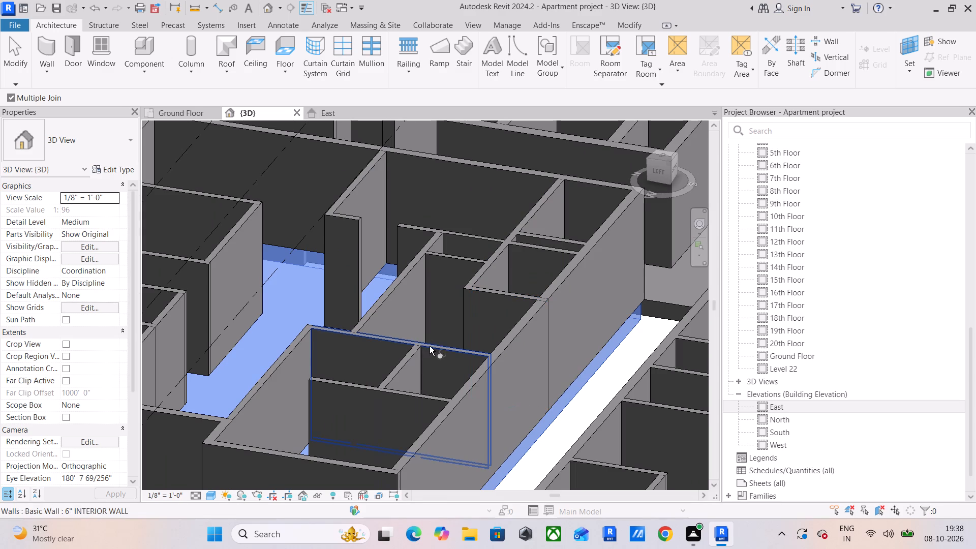
# Join the same 18" floor to the remaining 6" interior partitions along the apartment's long inner side, and finish the join.
pyautogui.moveTo(431, 342); pyautogui.dragTo(425, 344)
pyautogui.click(406, 354)
pyautogui.moveTo(343, 380); pyautogui.dragTo(351, 383)
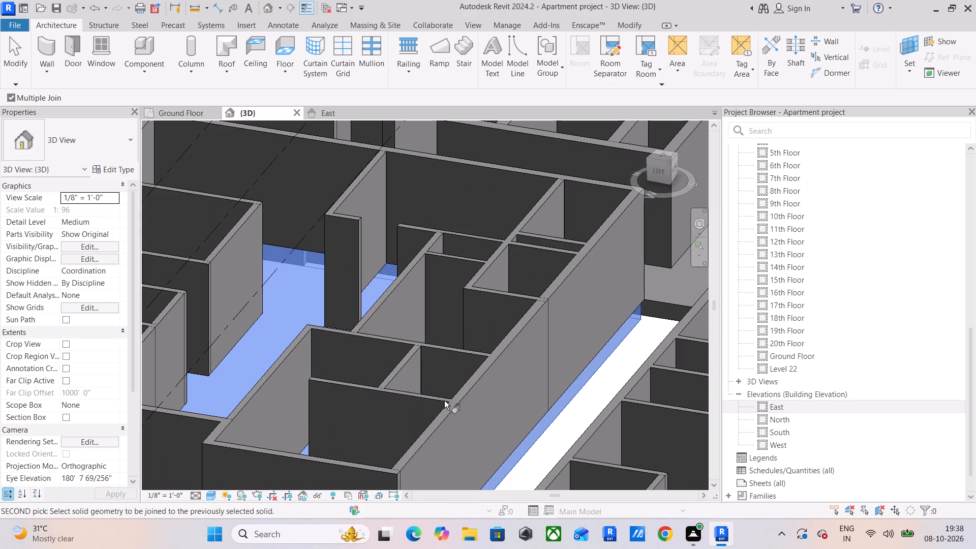
pyautogui.click(560, 279)
pyautogui.click(546, 244)
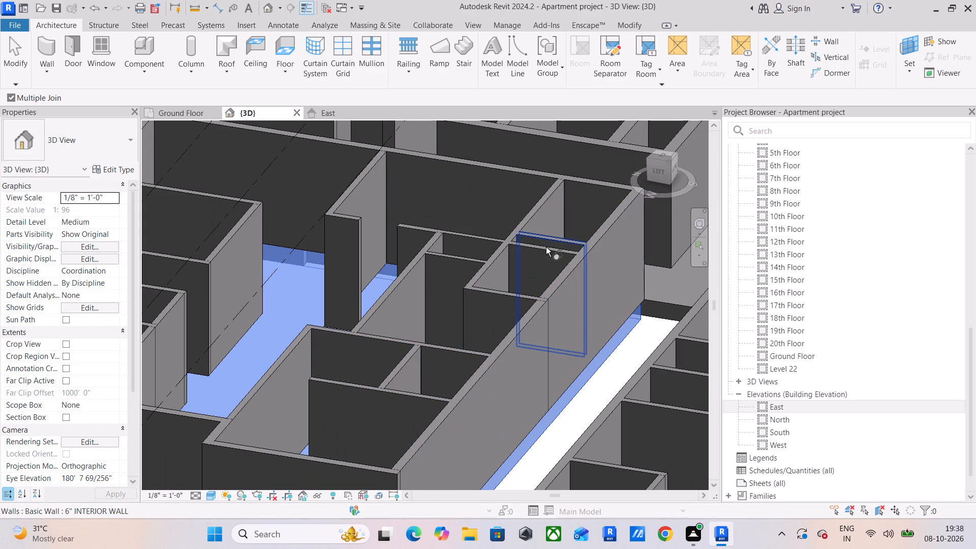
pyautogui.click(543, 245)
pyautogui.moveTo(566, 204); pyautogui.dragTo(525, 316, button='middle')
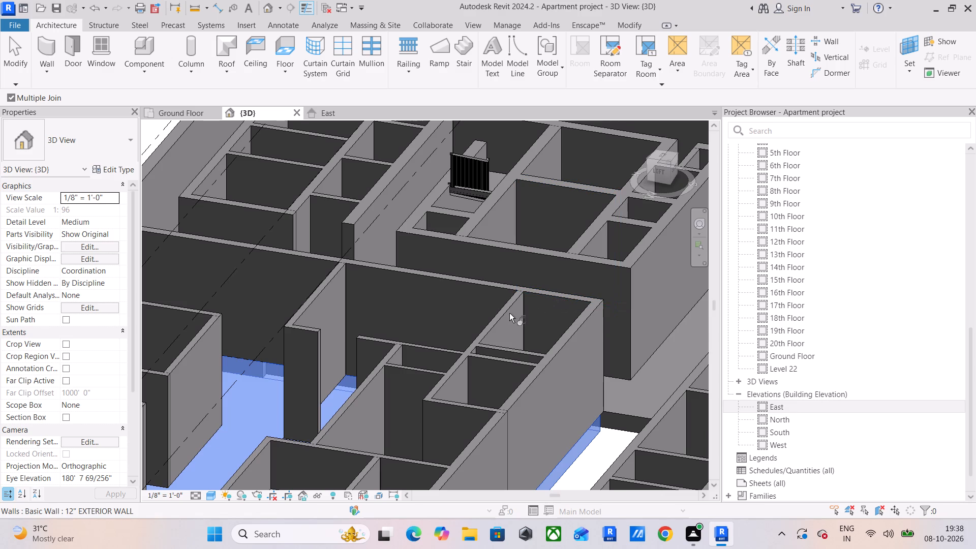
pyautogui.moveTo(538, 354); pyautogui.dragTo(603, 283, button='middle')
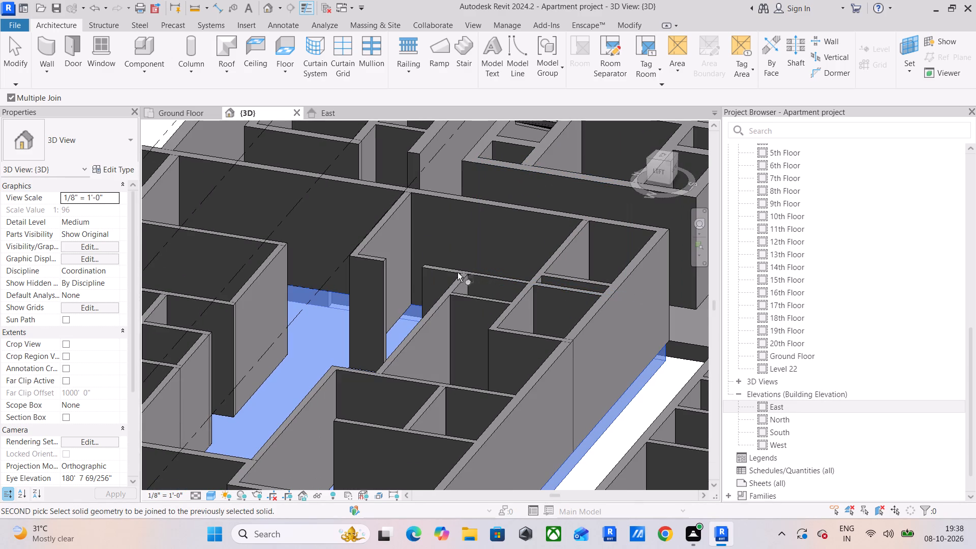
pyautogui.scroll(-4, 346, 297)
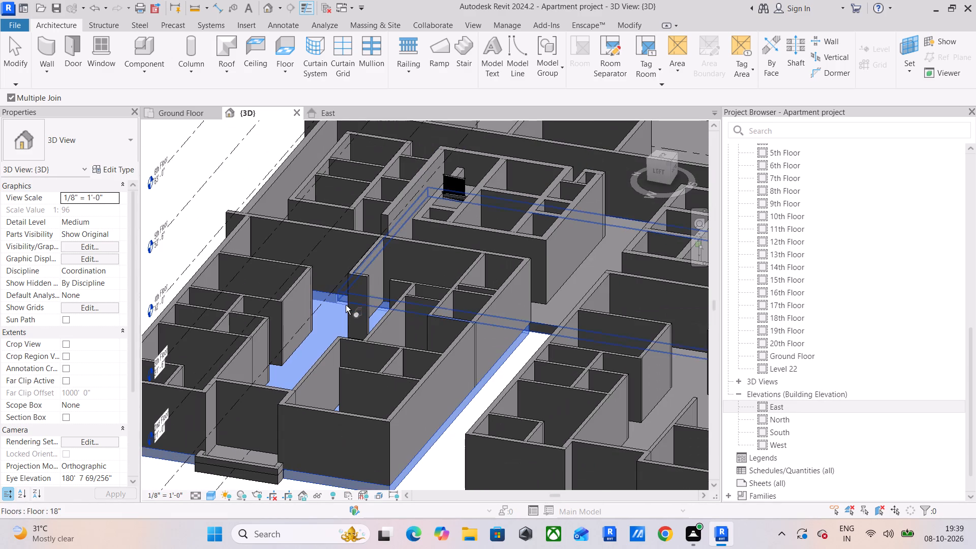
pyautogui.press('Escape')
pyautogui.press('Escape')
pyautogui.press('Escape')
# Using Multiple Join, join the 18" front balcony floor to its low front wall and the short return wall at the near end.
pyautogui.moveTo(290, 451); pyautogui.dragTo(378, 415, button='middle')
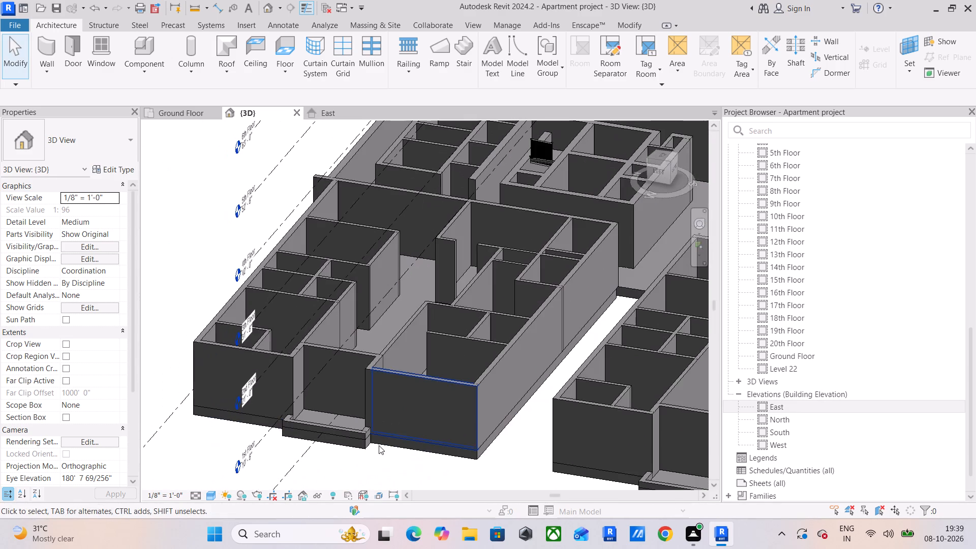
pyautogui.scroll(10, 367, 444)
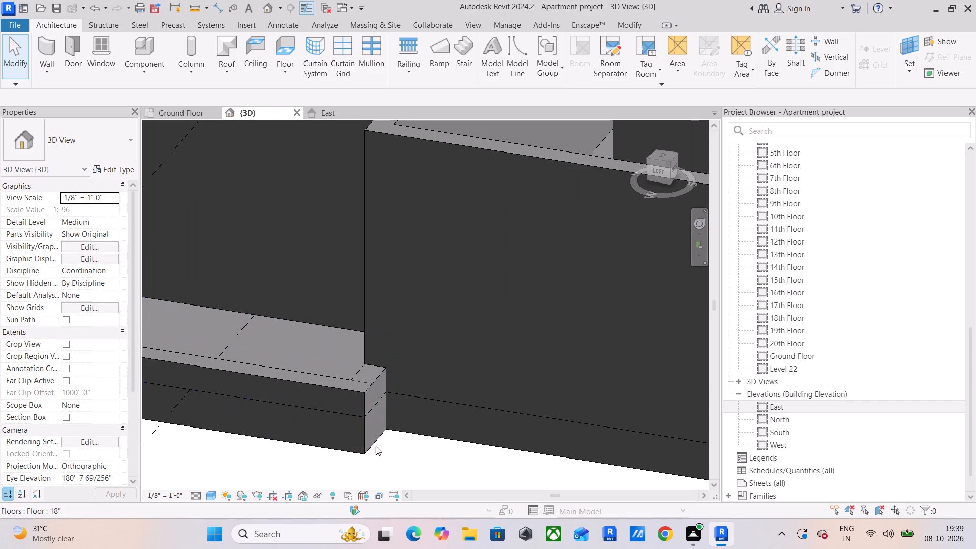
pyautogui.click(634, 24)
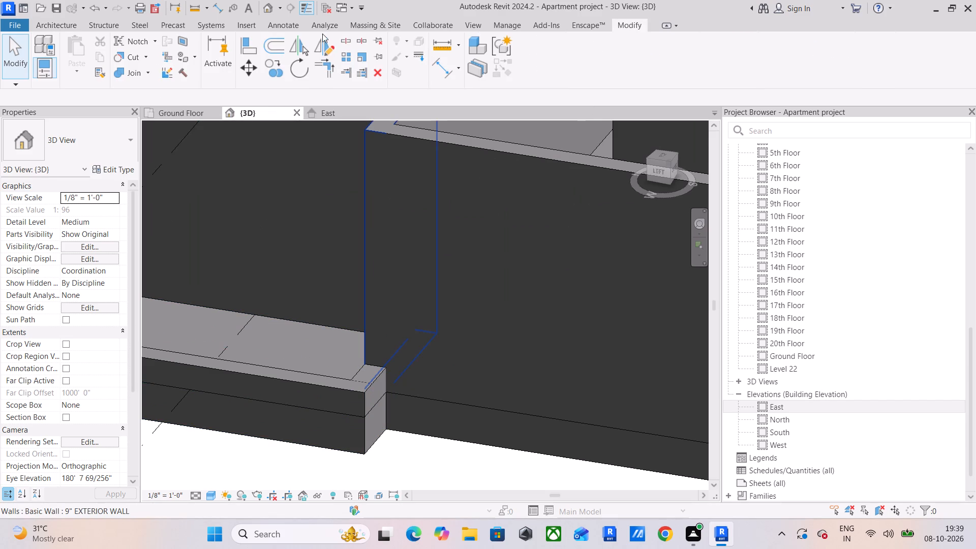
pyautogui.click(135, 68)
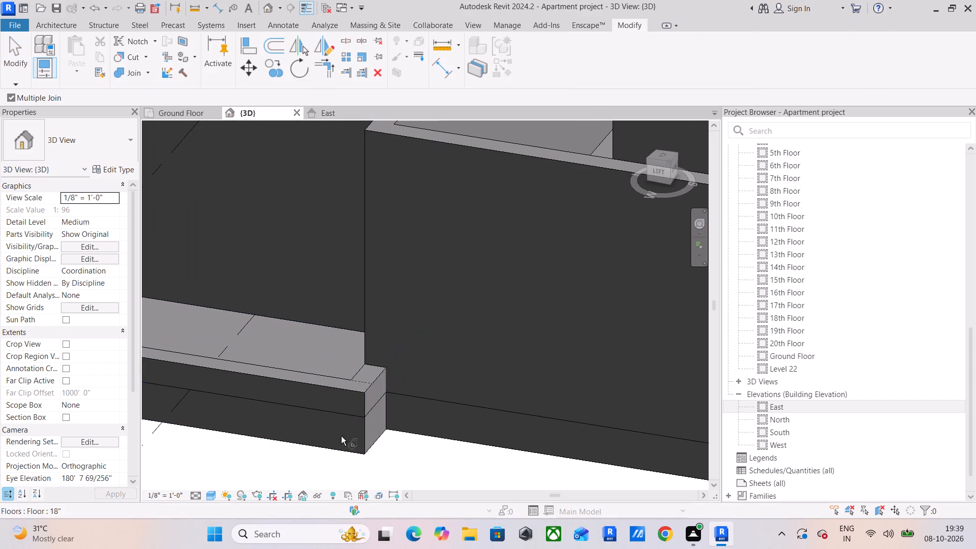
pyautogui.scroll(5, 366, 439)
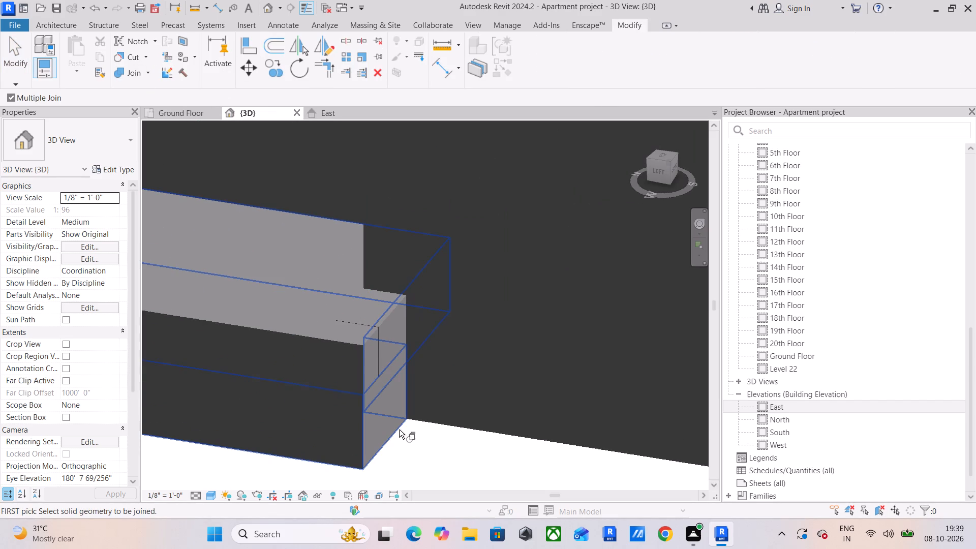
pyautogui.click(399, 426)
pyautogui.click(336, 335)
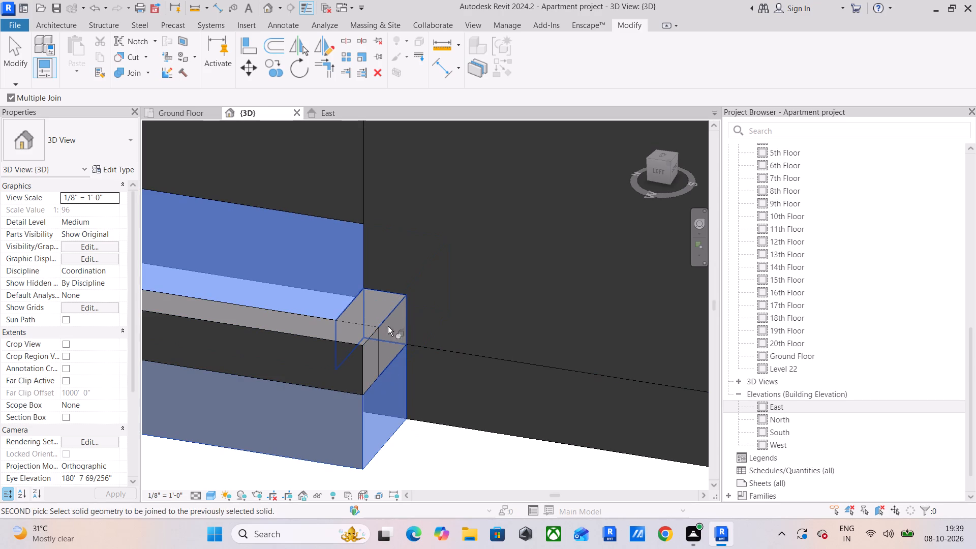
pyautogui.click(387, 313)
# Join the same 18" balcony floor to the short return walls at both ends and its low front wall, and finish the join.
pyautogui.moveTo(360, 330); pyautogui.dragTo(608, 393, button='middle')
pyautogui.scroll(-3, 381, 344)
pyautogui.moveTo(381, 344); pyautogui.dragTo(529, 353, button='middle')
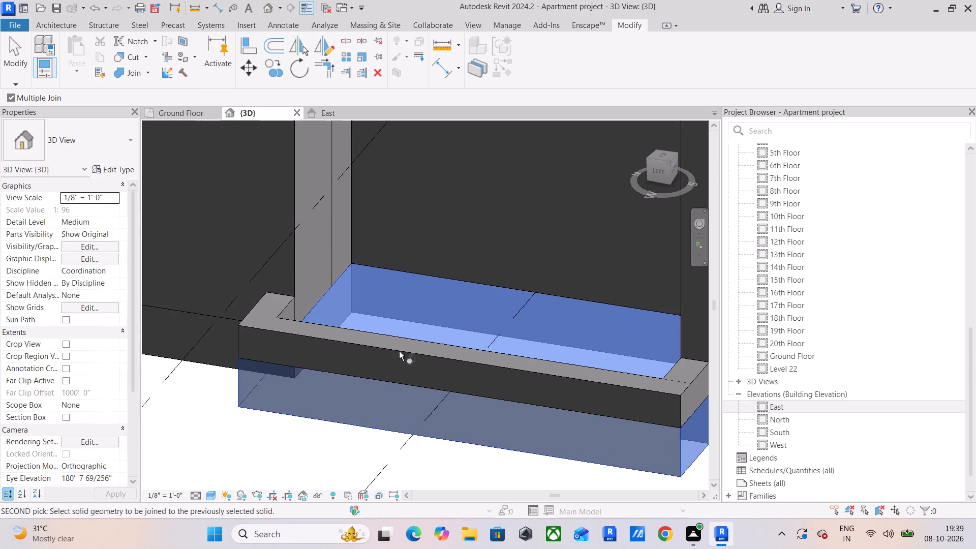
pyautogui.scroll(3, 250, 311)
pyautogui.click(251, 309)
pyautogui.scroll(-4, 251, 309)
pyautogui.moveTo(306, 341); pyautogui.dragTo(194, 284, button='middle')
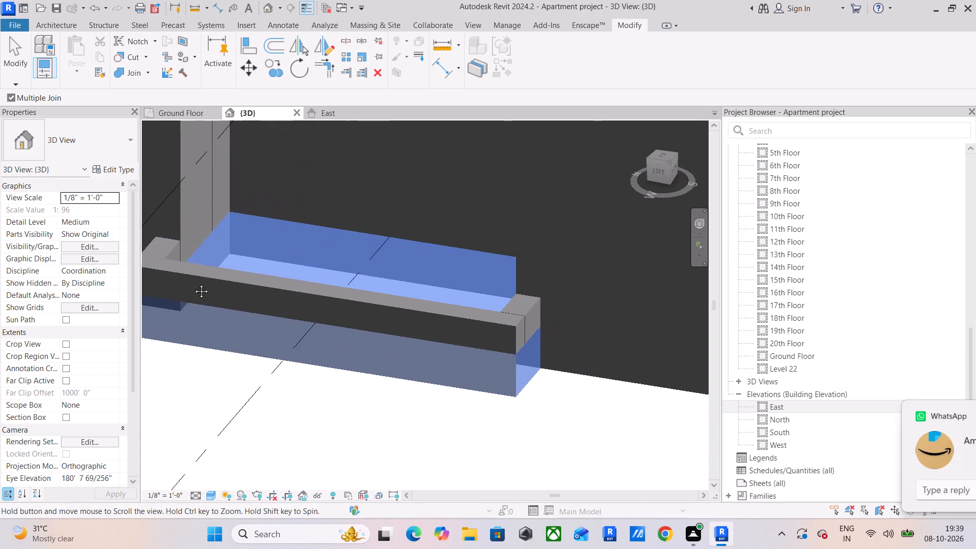
pyautogui.moveTo(194, 284); pyautogui.dragTo(194, 285, button='middle')
pyautogui.scroll(3, 485, 297)
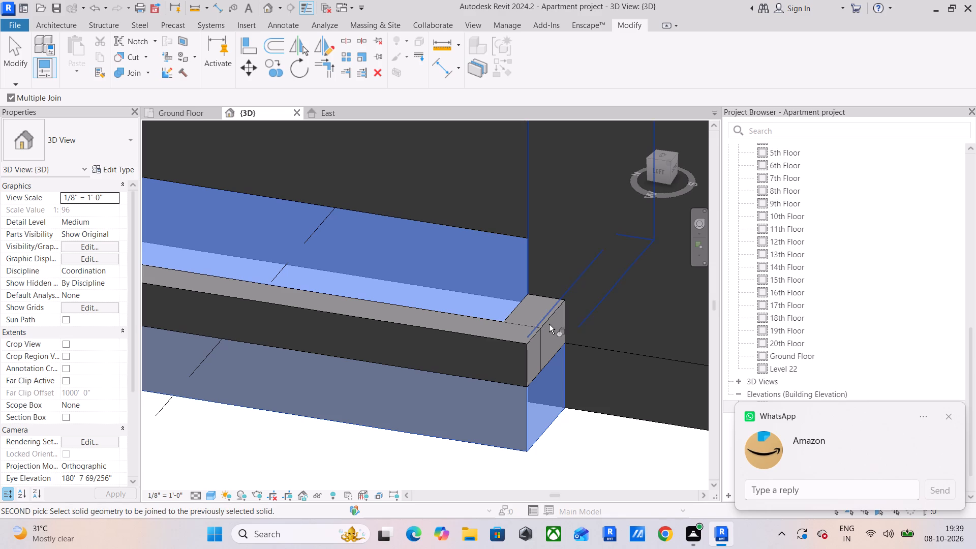
pyautogui.click(549, 321)
pyautogui.scroll(-5, 541, 322)
pyautogui.scroll(4, 527, 335)
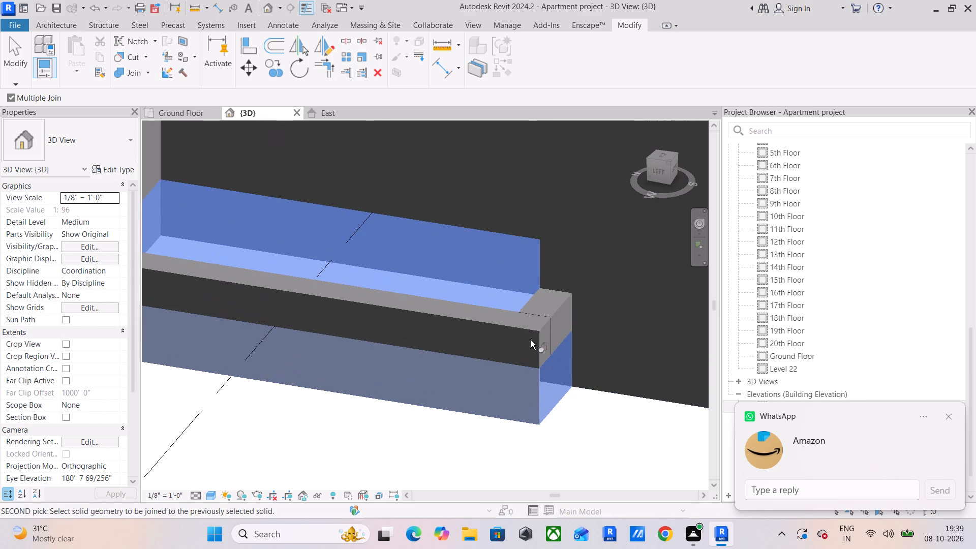
pyautogui.click(535, 347)
pyautogui.scroll(-4, 558, 368)
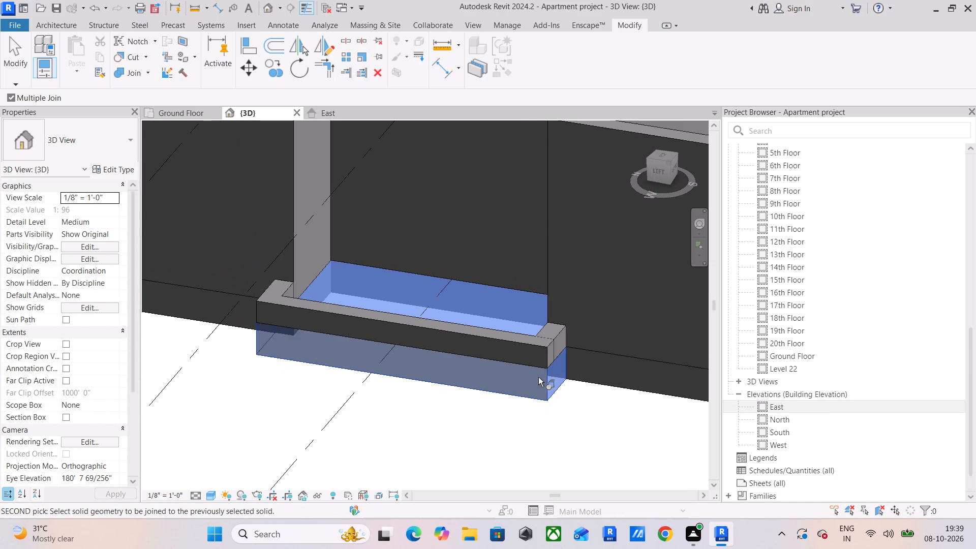
pyautogui.press('Escape')
pyautogui.press('Escape')
pyautogui.press('Escape')
# Using Multiple Join, join the 18" front balcony floor to its low front wall once more.
pyautogui.scroll(3, 534, 365)
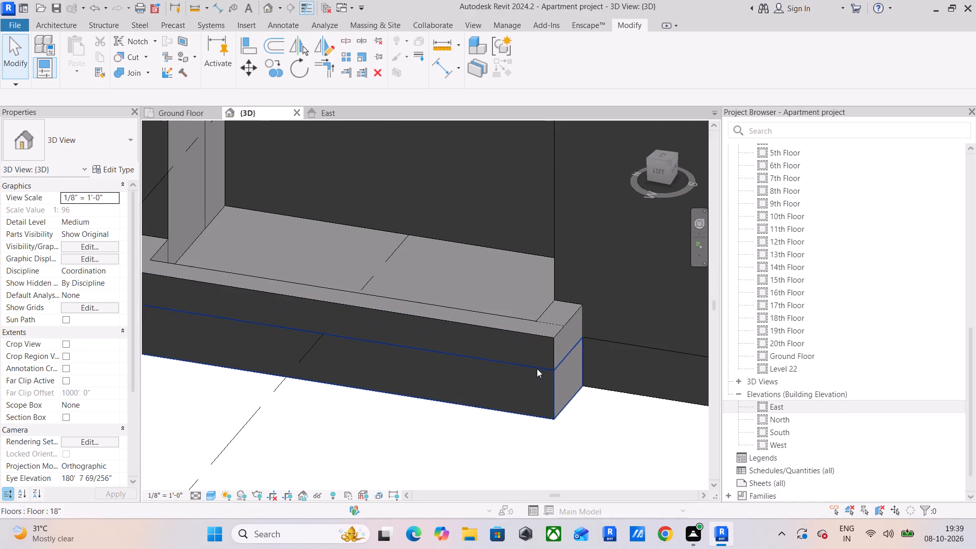
pyautogui.click(552, 396)
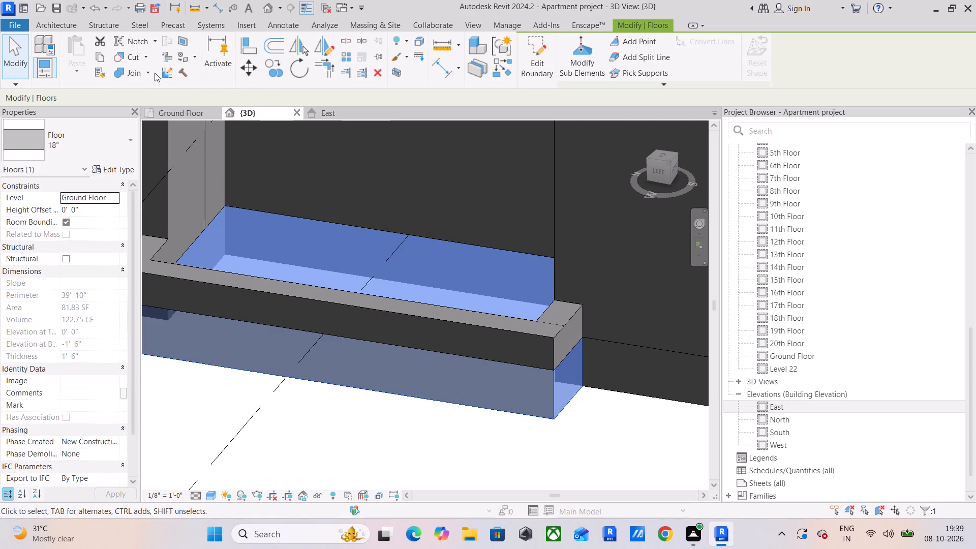
pyautogui.click(115, 72)
pyautogui.click(551, 394)
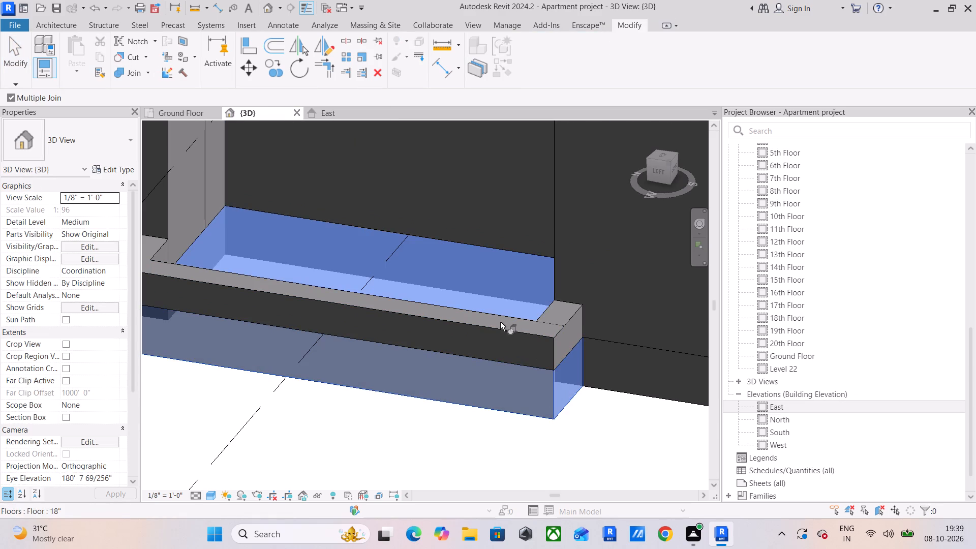
pyautogui.click(495, 322)
pyautogui.click(496, 438)
pyautogui.press('Escape')
pyautogui.press('Escape')
pyautogui.scroll(-4, 494, 438)
pyautogui.press('Escape')
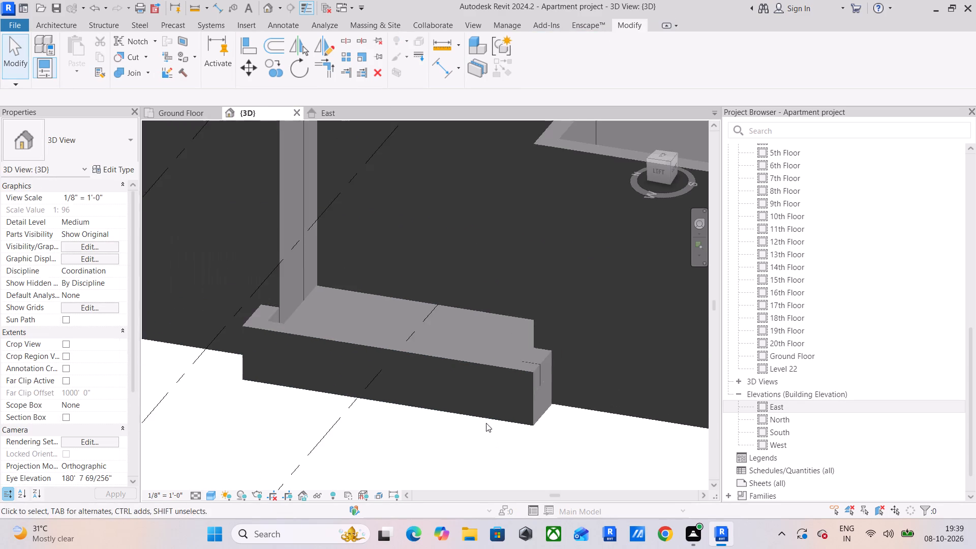
# Using Multiple Join, join the 18" floor along the central core's outer end to the 12" exterior wall and the adjacent three-room block's walls.
pyautogui.scroll(-7, 486, 423)
pyautogui.keyDown('shift'); pyautogui.moveTo(527, 366); pyautogui.dragTo(465, 394, button='middle'); pyautogui.keyUp('shift')
pyautogui.moveTo(474, 401); pyautogui.dragTo(547, 479, button='middle')
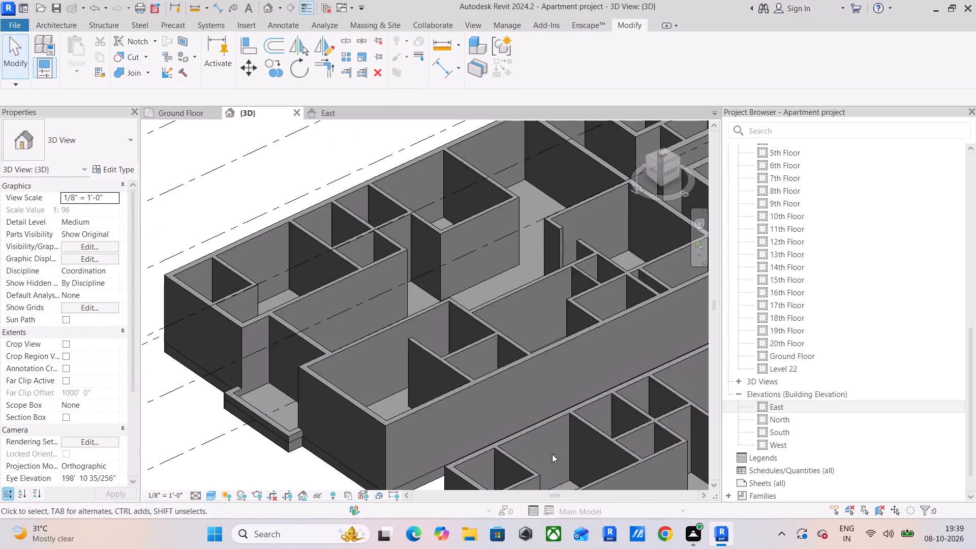
pyautogui.scroll(-4, 539, 421)
pyautogui.keyDown('shift'); pyautogui.moveTo(476, 394); pyautogui.dragTo(533, 378, button='middle'); pyautogui.keyUp('shift')
pyautogui.moveTo(534, 378); pyautogui.dragTo(359, 383, button='middle')
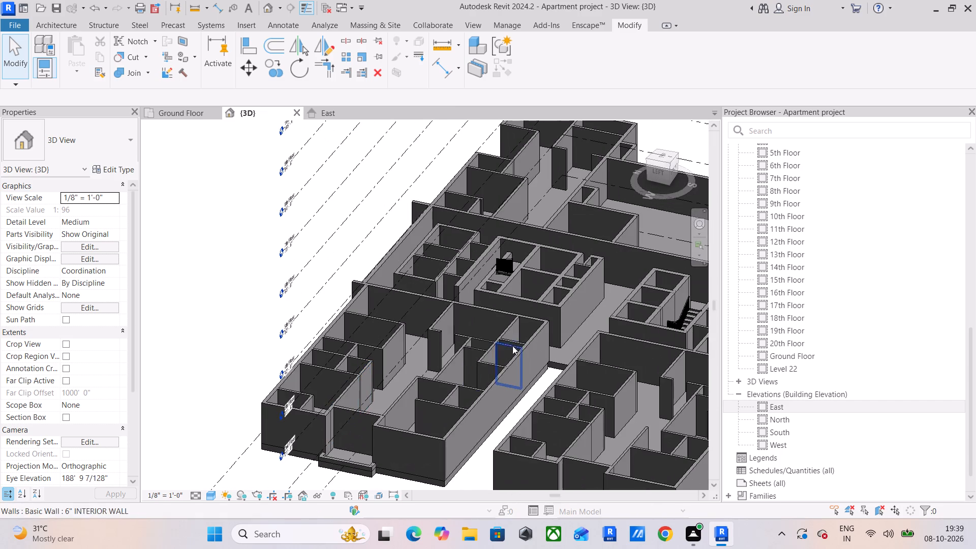
pyautogui.keyDown('shift'); pyautogui.moveTo(475, 346); pyautogui.dragTo(695, 318, button='middle'); pyautogui.keyUp('shift')
pyautogui.scroll(4, 546, 355)
pyautogui.click(544, 339)
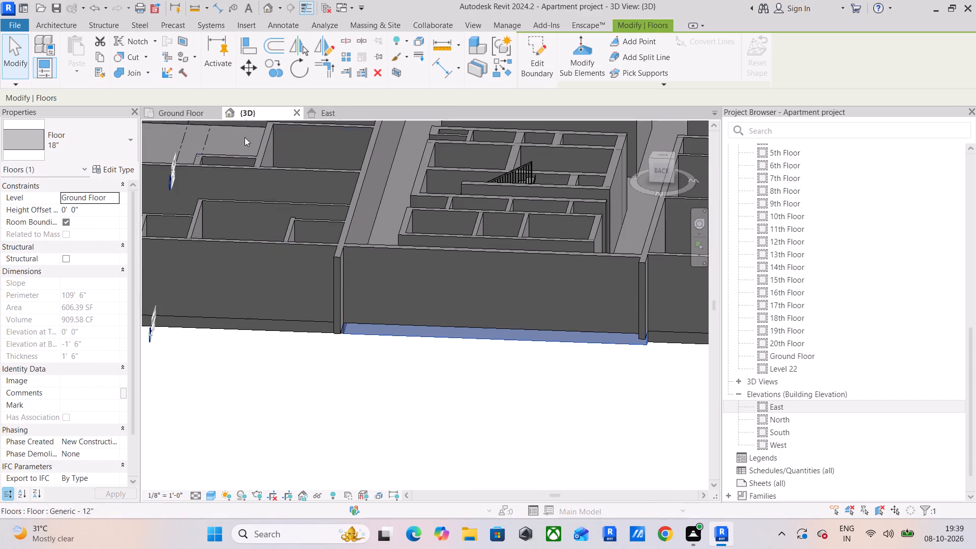
pyautogui.keyDown('shift'); pyautogui.moveTo(634, 320); pyautogui.dragTo(495, 404, button='middle'); pyautogui.keyUp('shift')
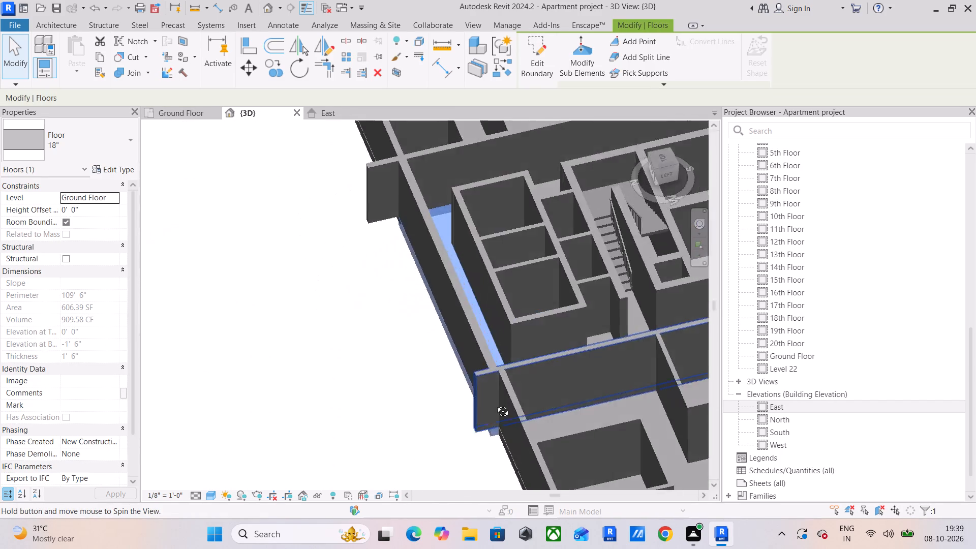
pyautogui.keyDown('shift'); pyautogui.moveTo(495, 404); pyautogui.dragTo(594, 386, button='middle'); pyautogui.keyUp('shift')
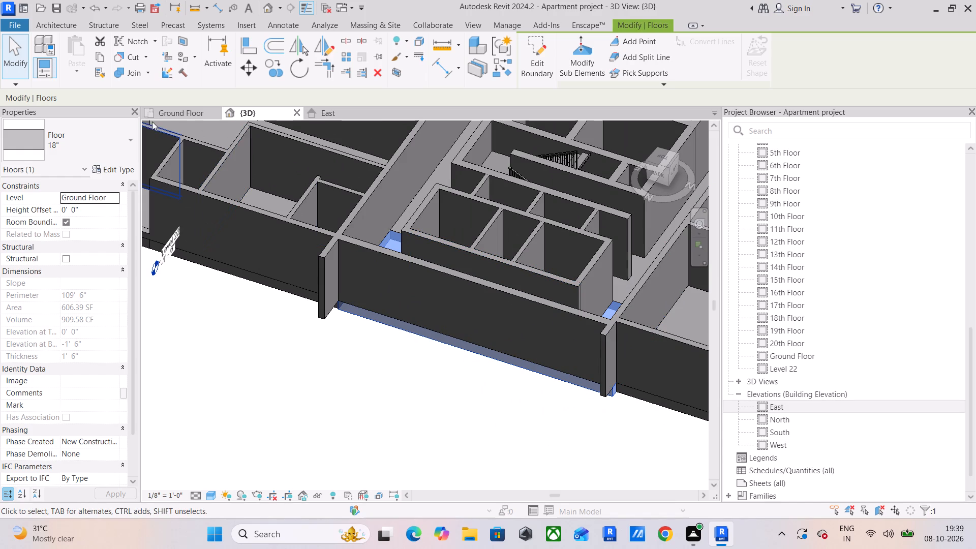
pyautogui.click(132, 70)
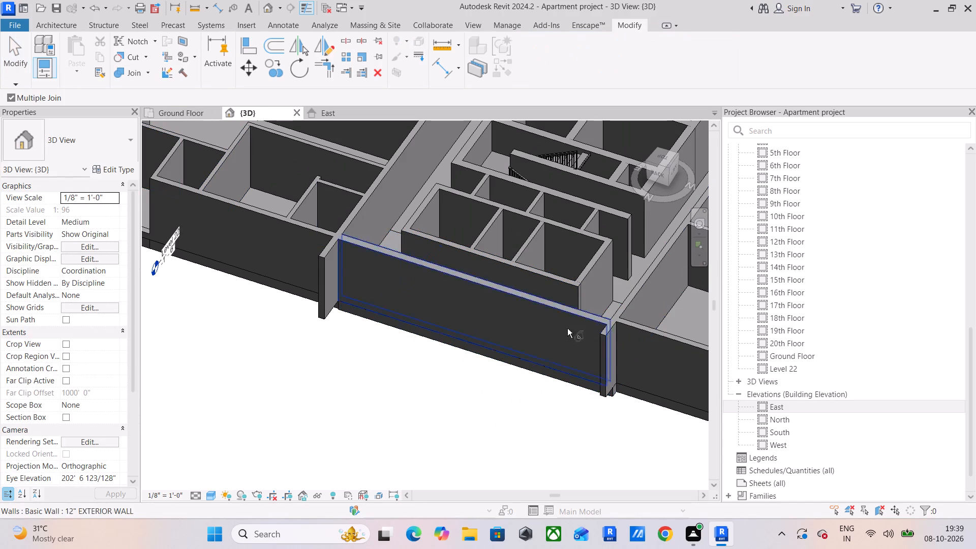
pyautogui.click(577, 377)
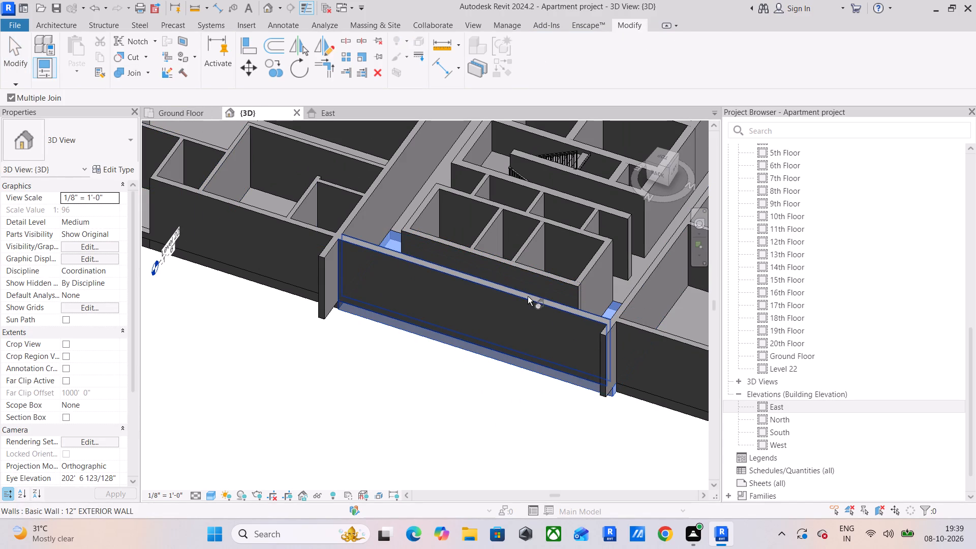
pyautogui.click(528, 293)
pyautogui.click(453, 239)
pyautogui.click(412, 220)
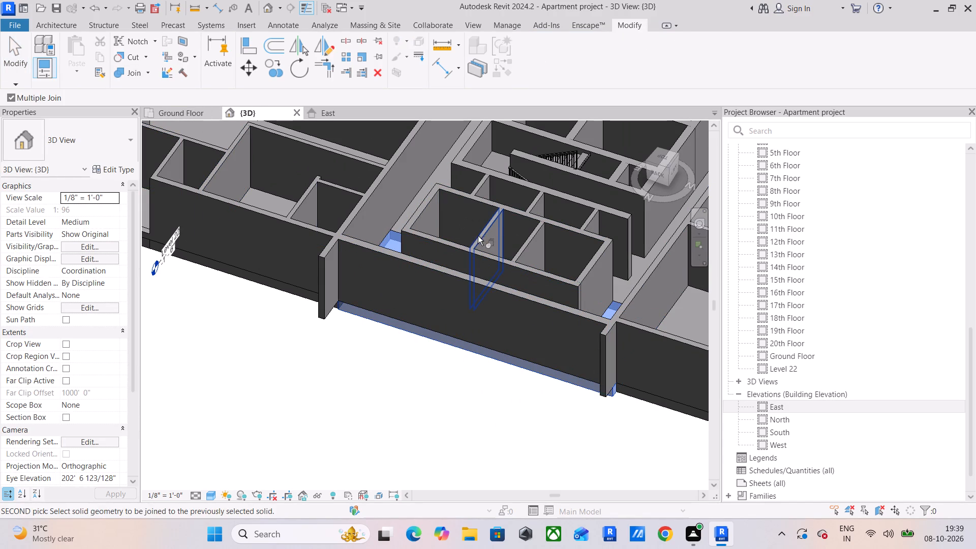
pyautogui.click(478, 233)
pyautogui.click(532, 238)
pyautogui.click(515, 207)
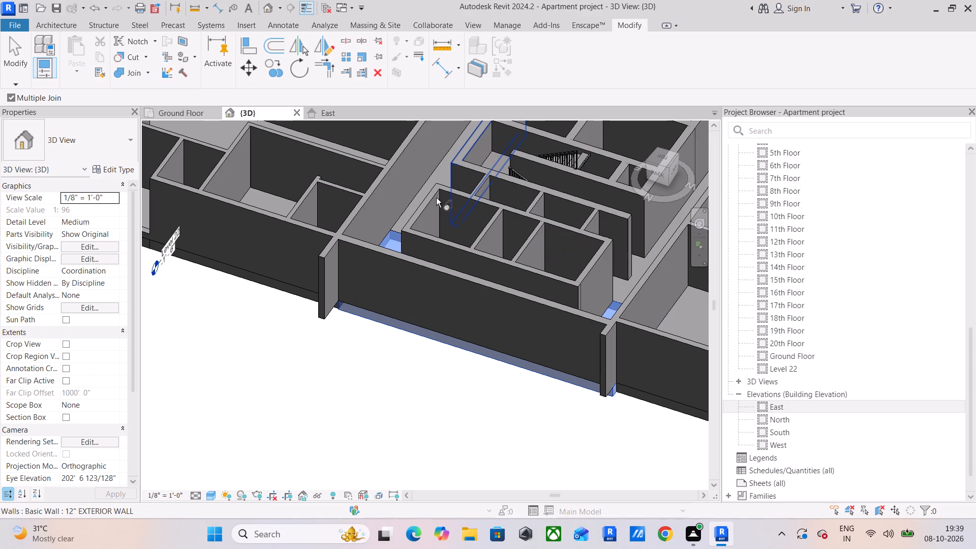
pyautogui.click(590, 265)
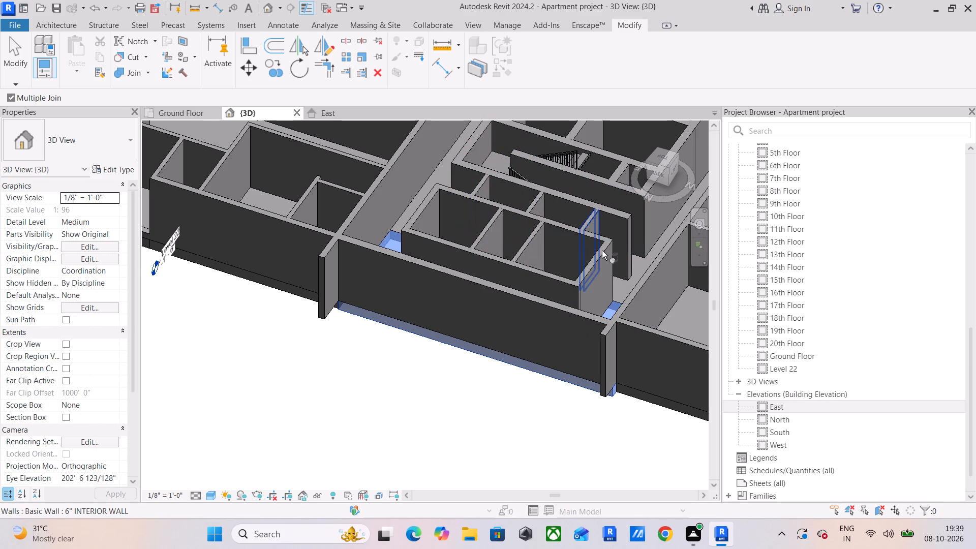
pyautogui.moveTo(601, 248); pyautogui.dragTo(602, 269, button='middle')
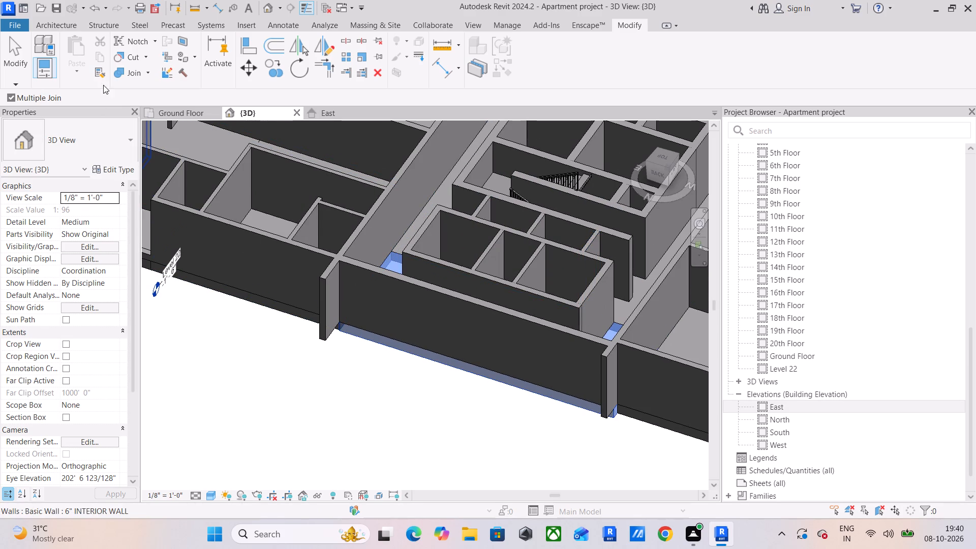
# Restart Multiple Join with the corridor floor around the central core and join it to the partition row between the three-room block and staircase.
pyautogui.click(119, 72)
pyautogui.click(406, 233)
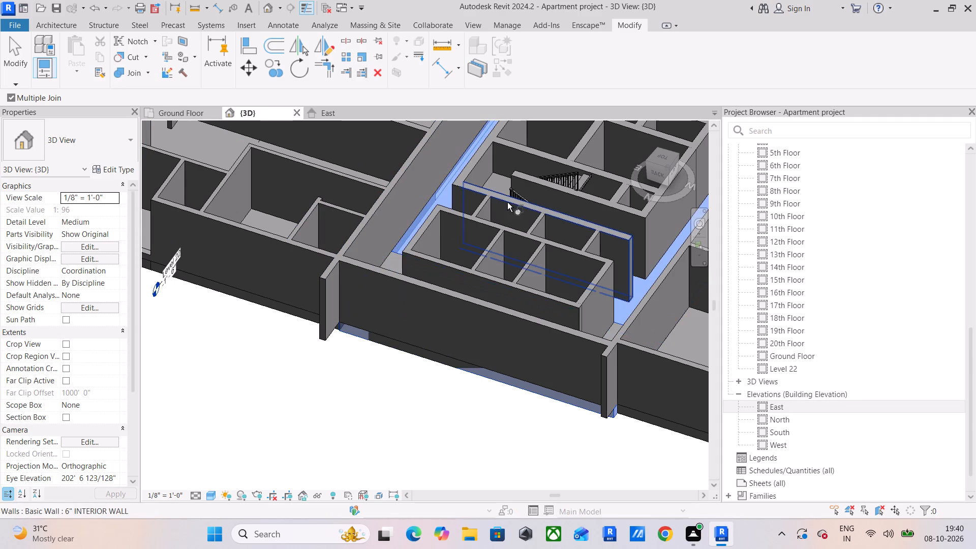
pyautogui.moveTo(503, 218); pyautogui.dragTo(436, 381, button='middle')
pyautogui.click(416, 366)
pyautogui.click(412, 355)
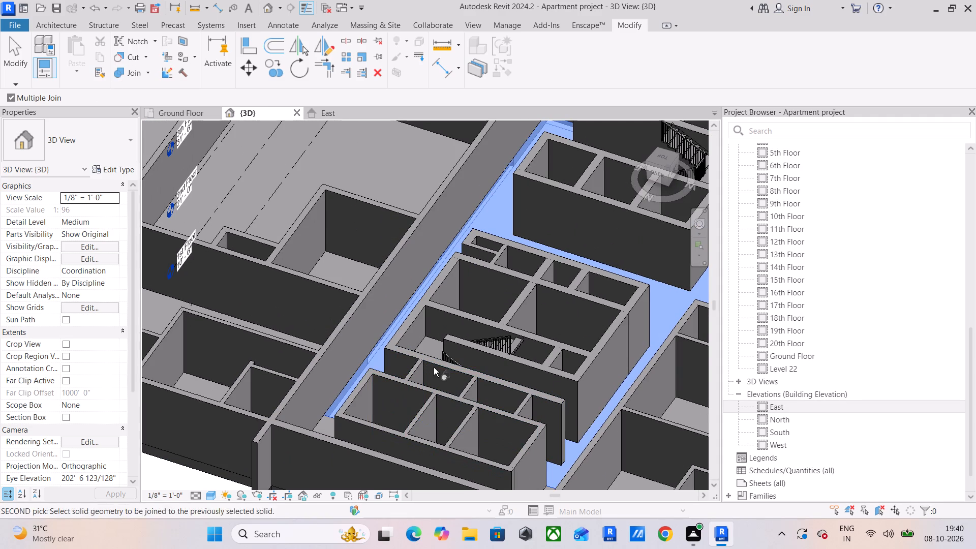
pyautogui.moveTo(468, 384); pyautogui.dragTo(474, 386)
pyautogui.click(516, 401)
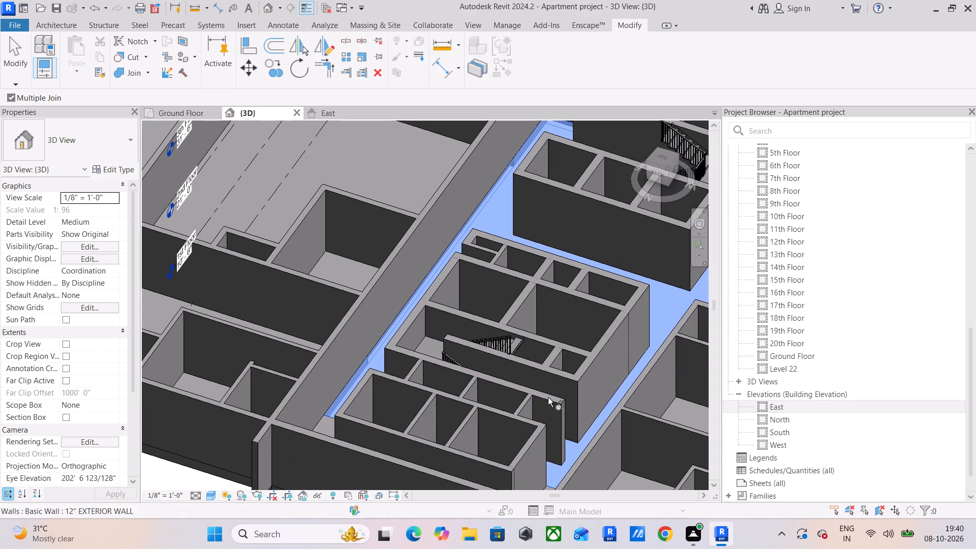
# Join the same corridor floor to the walls around the first staircase and the two large shafts beside it, leaving the stair itself unjoined.
pyautogui.click(405, 327)
pyautogui.click(443, 313)
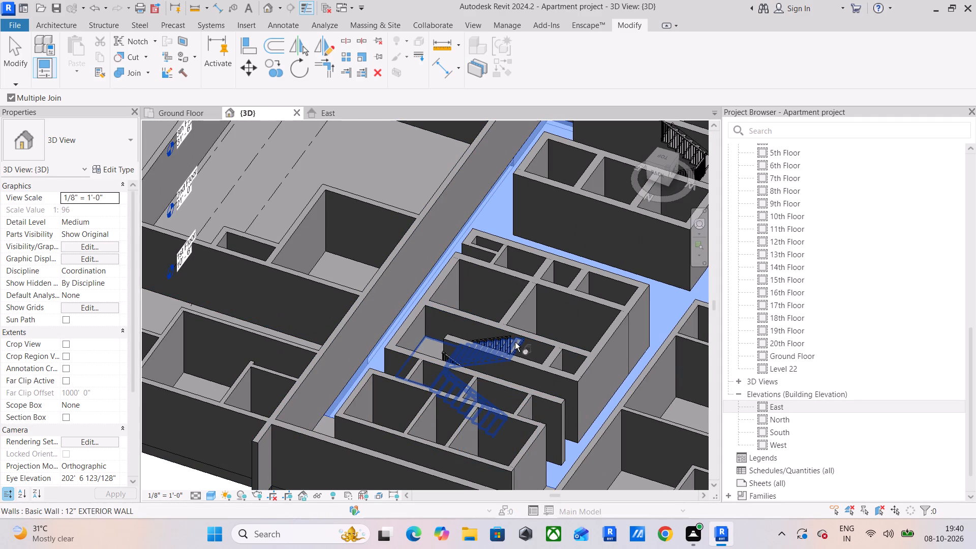
pyautogui.click(516, 339)
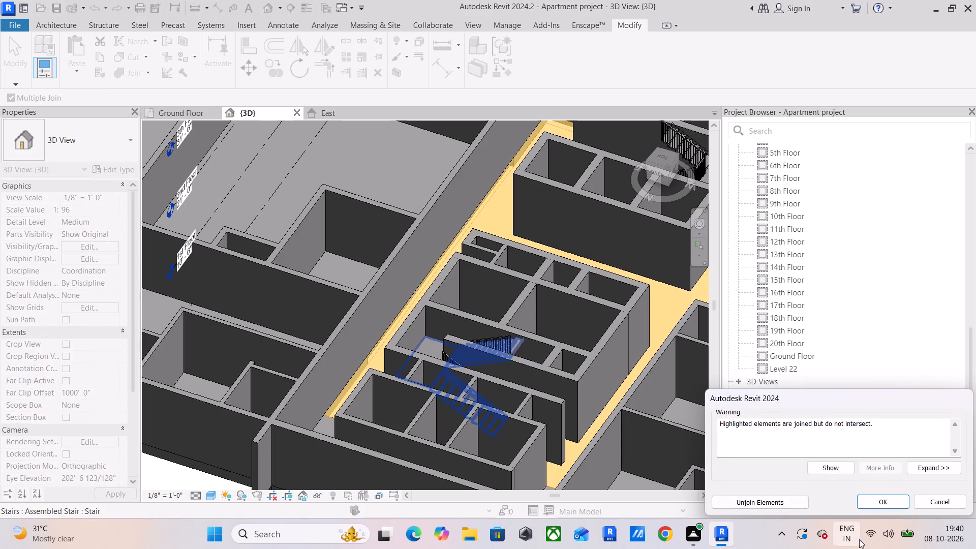
pyautogui.click(788, 503)
pyautogui.click(545, 366)
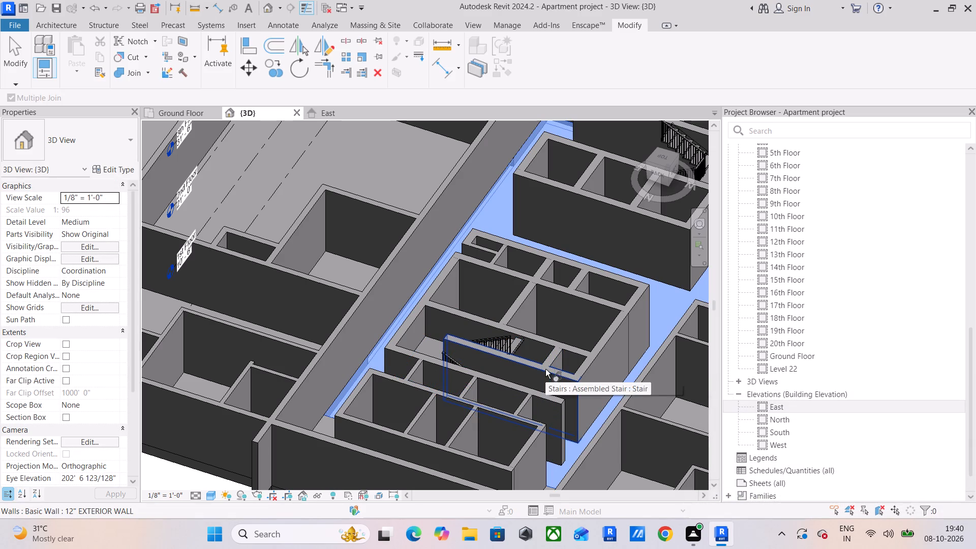
pyautogui.click(545, 362)
pyautogui.scroll(3, 558, 356)
pyautogui.click(597, 372)
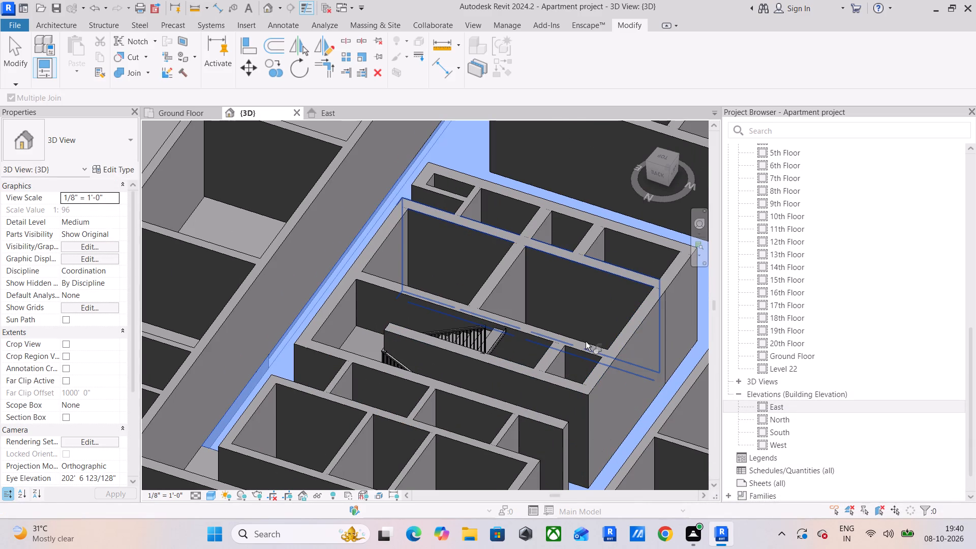
pyautogui.click(501, 255)
# Join the same corridor floor to the outer walls and partitions of the row of small shafts behind the two large shafts.
pyautogui.click(476, 218)
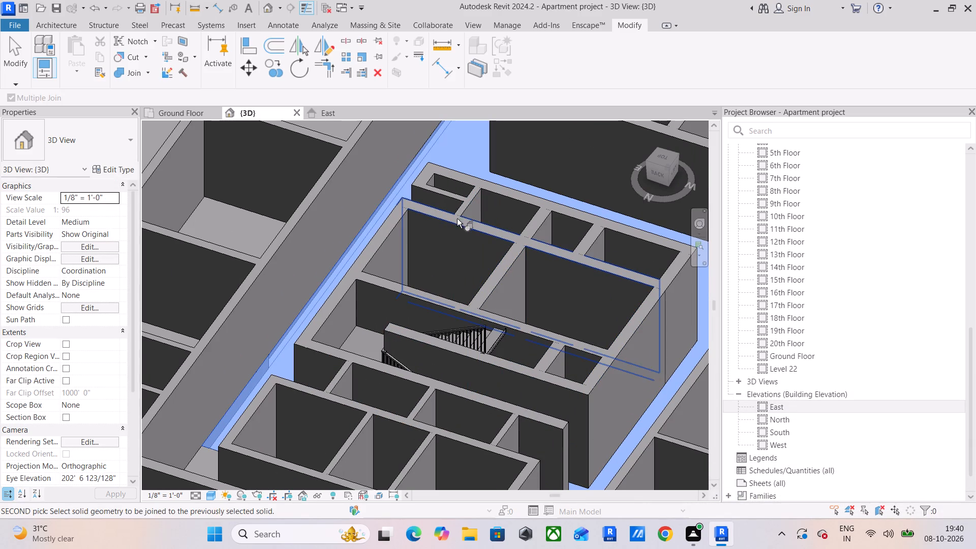
pyautogui.click(457, 216)
pyautogui.click(442, 189)
pyautogui.click(417, 172)
pyautogui.click(449, 168)
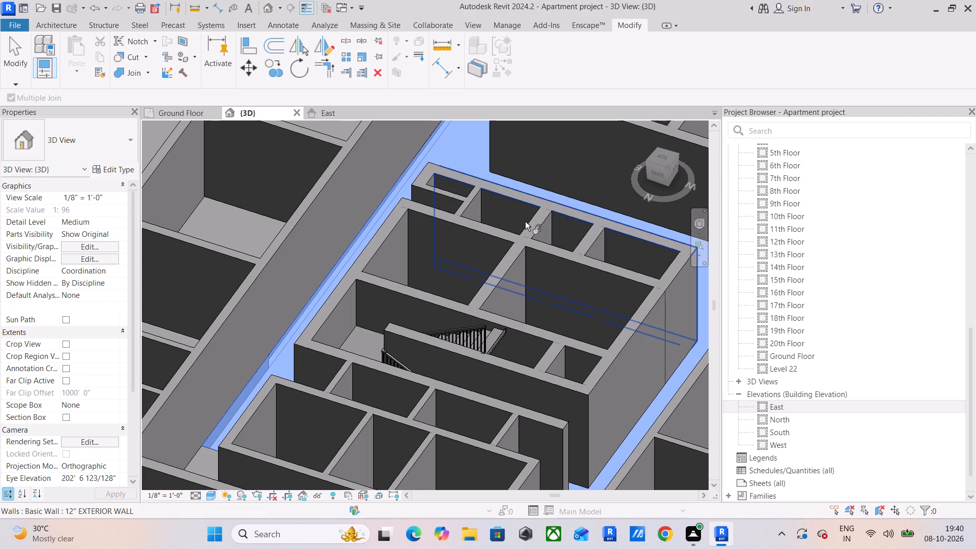
pyautogui.click(525, 219)
pyautogui.click(582, 230)
pyautogui.click(661, 270)
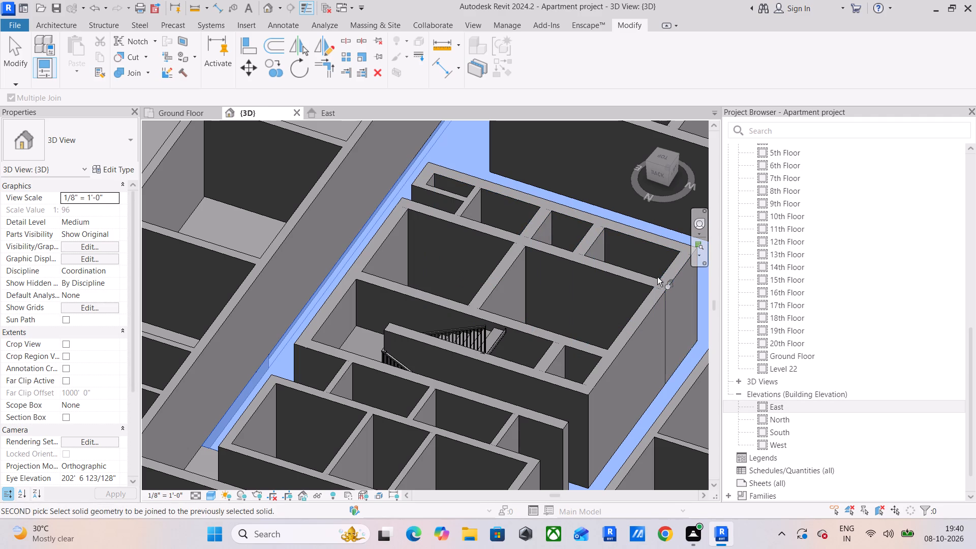
# Join the same corridor floor to the walls of the three-room block beside the second staircase, leaving the stair itself unjoined.
pyautogui.moveTo(667, 309); pyautogui.dragTo(537, 347, button='middle')
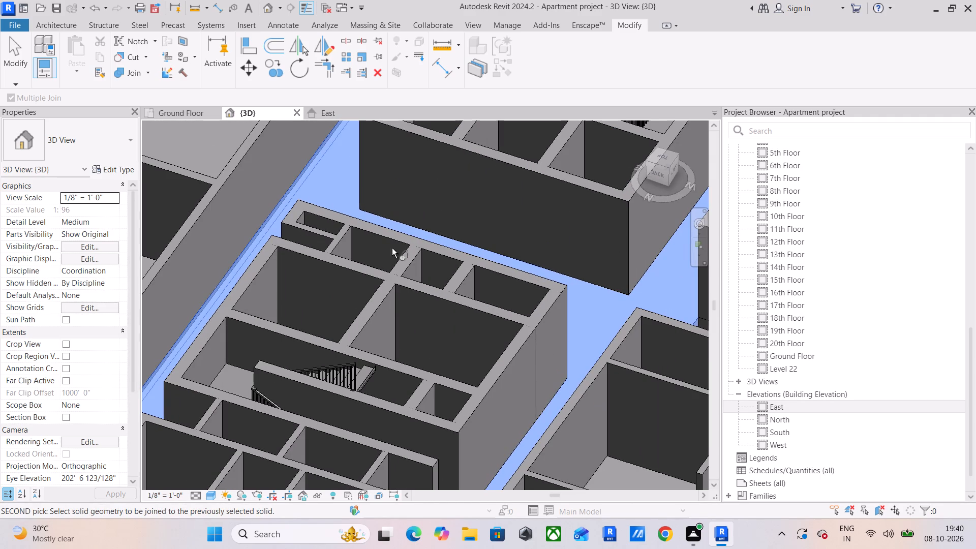
pyautogui.scroll(-3, 449, 329)
pyautogui.moveTo(450, 331); pyautogui.dragTo(421, 443, button='middle')
pyautogui.scroll(3, 423, 343)
pyautogui.click(448, 316)
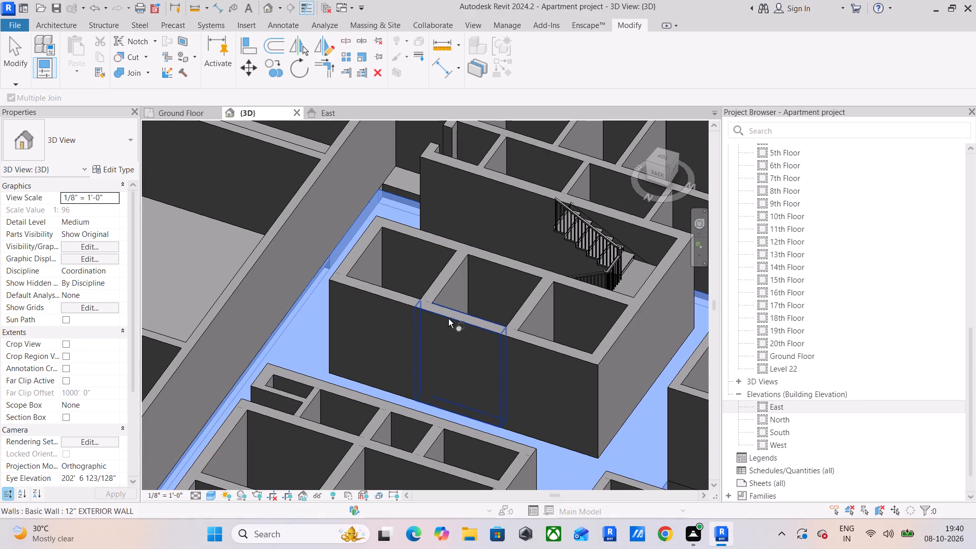
pyautogui.click(389, 293)
pyautogui.click(344, 250)
pyautogui.click(409, 235)
pyautogui.click(446, 268)
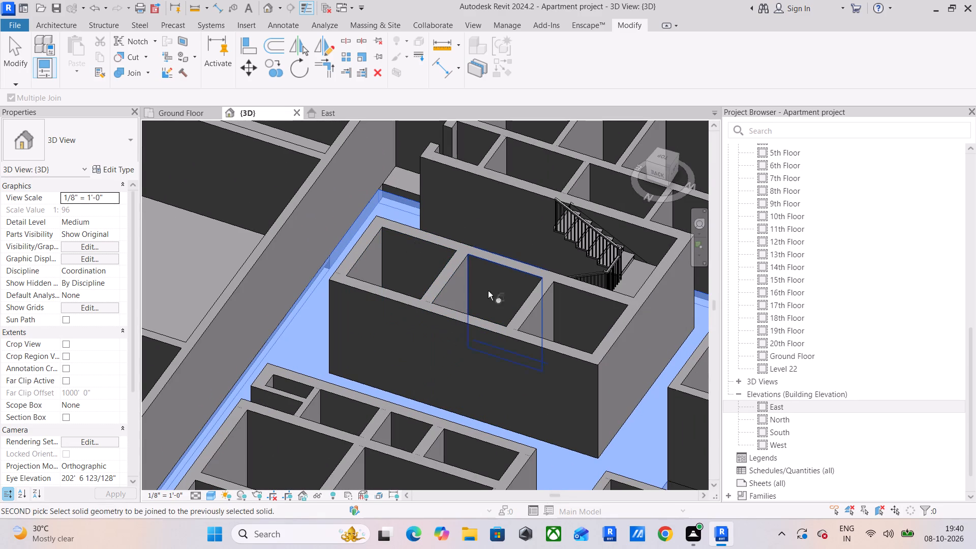
pyautogui.click(537, 301)
pyautogui.click(617, 324)
pyautogui.click(600, 292)
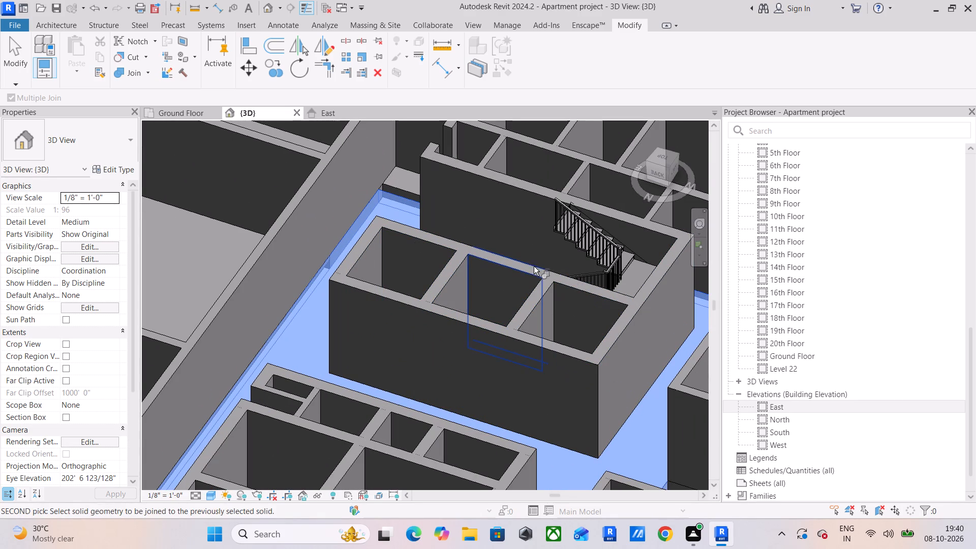
pyautogui.click(529, 265)
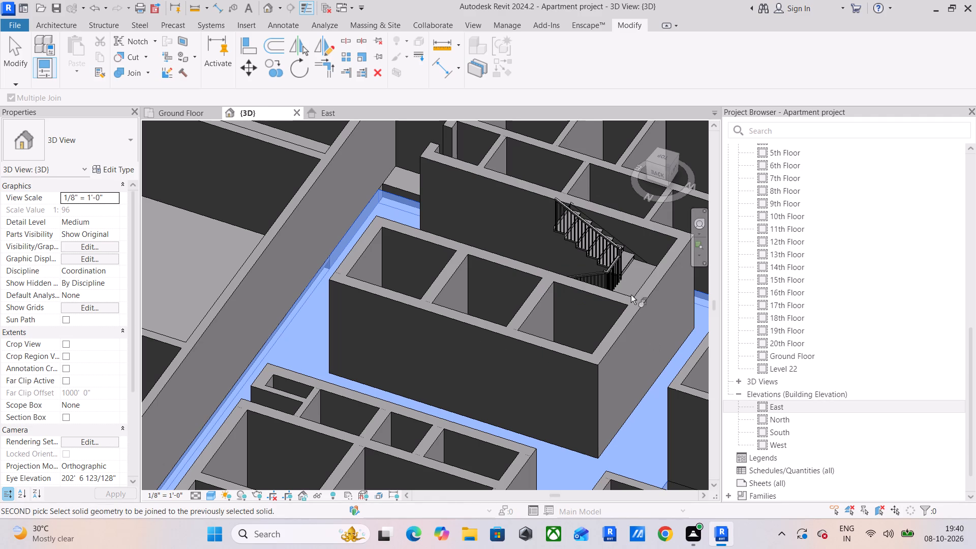
pyautogui.click(637, 264)
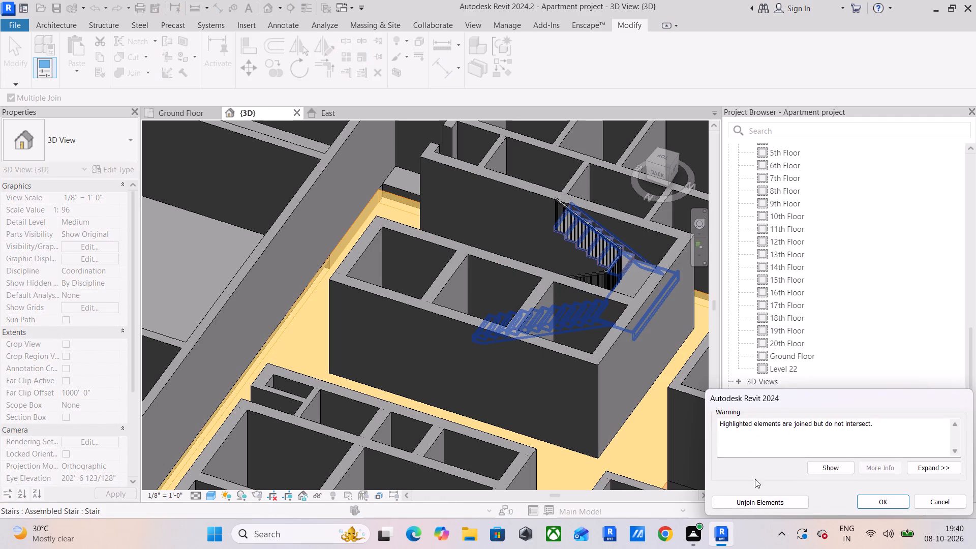
pyautogui.click(755, 503)
# Join the same corridor floor to the second staircase's far wall, its short return, and the partition row and 9" exterior wall behind it.
pyautogui.click(494, 180)
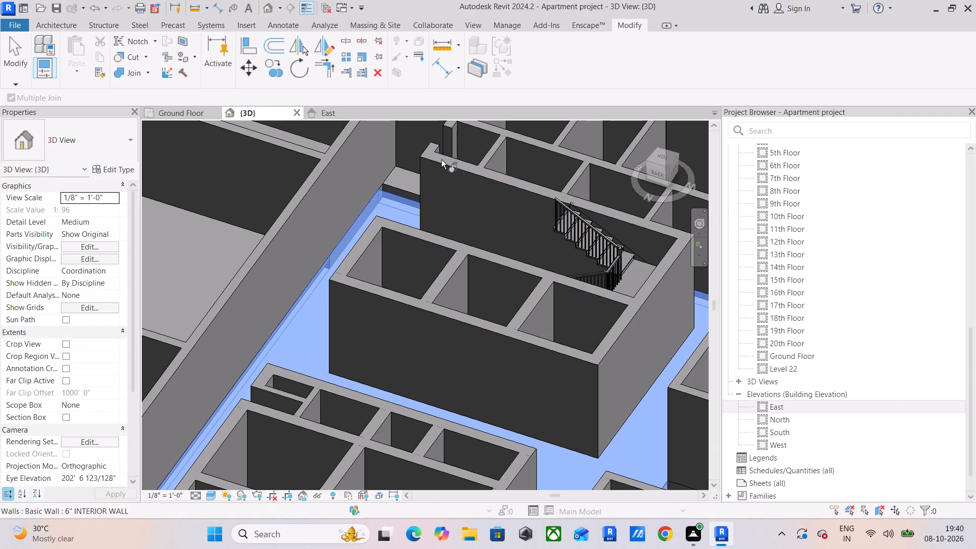
pyautogui.click(437, 148)
pyautogui.moveTo(669, 253); pyautogui.dragTo(553, 409, button='middle')
pyautogui.click(548, 366)
pyautogui.click(457, 333)
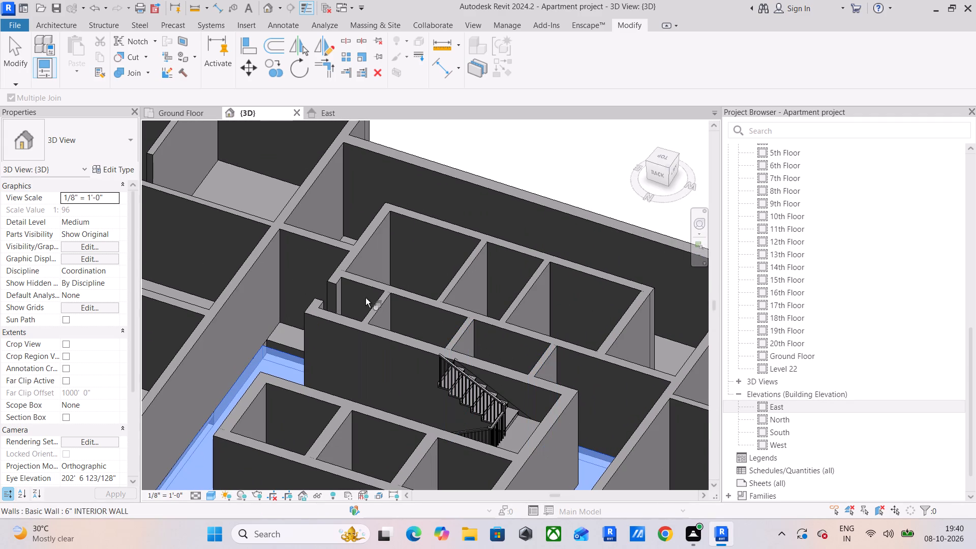
pyautogui.click(370, 303)
pyautogui.click(330, 282)
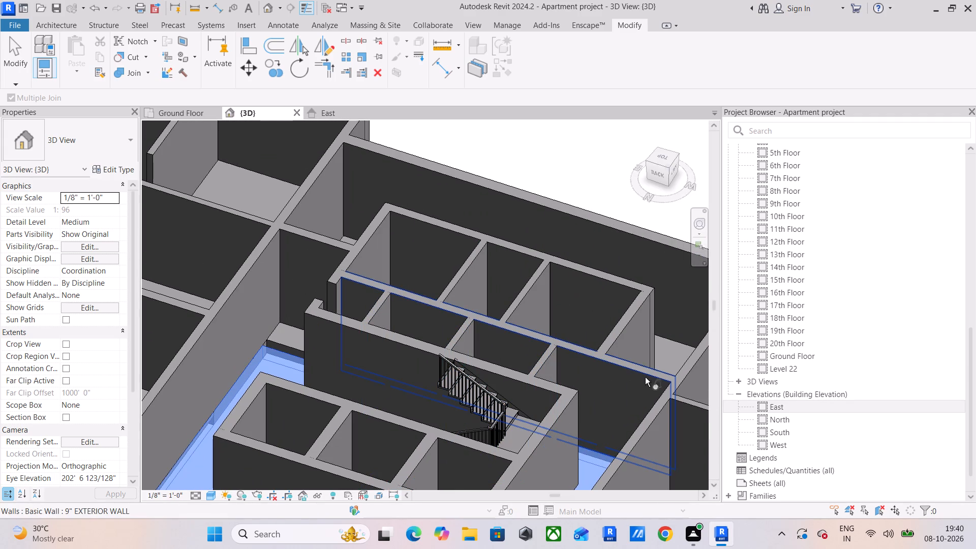
pyautogui.click(646, 372)
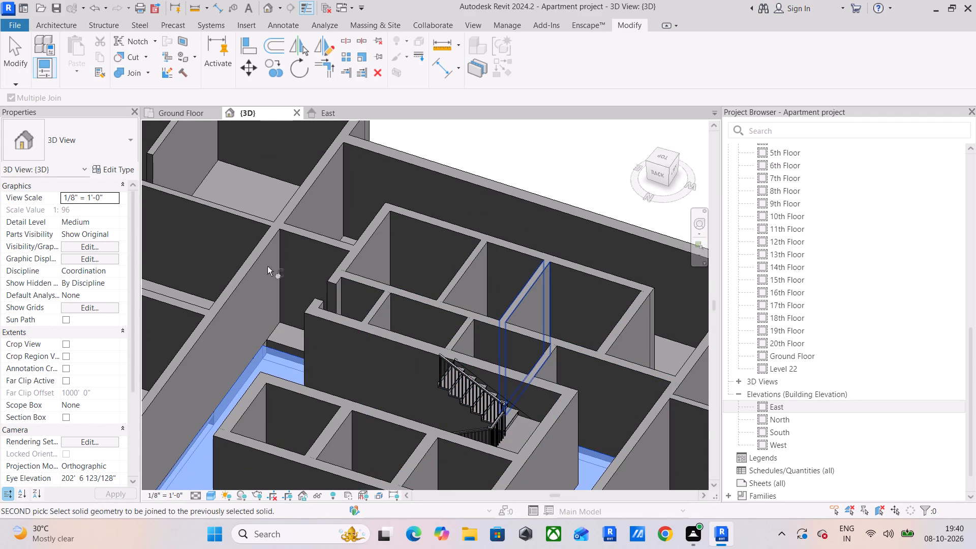
# Restart Multiple Join with the 18" floor at the core's other end and join it to the end three-room block's exterior walls and 6" partitions.
pyautogui.click(125, 73)
pyautogui.click(280, 333)
pyautogui.click(283, 339)
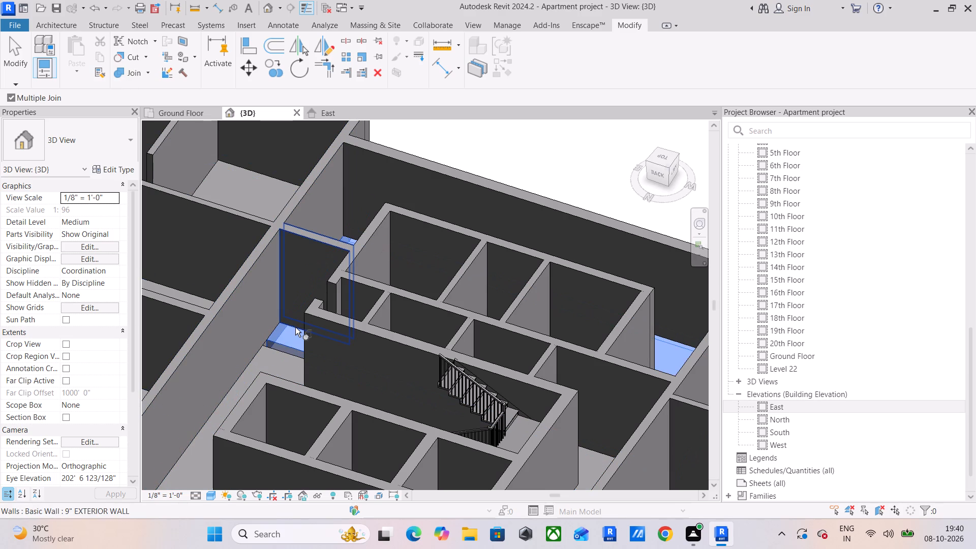
pyautogui.click(359, 253)
pyautogui.click(327, 242)
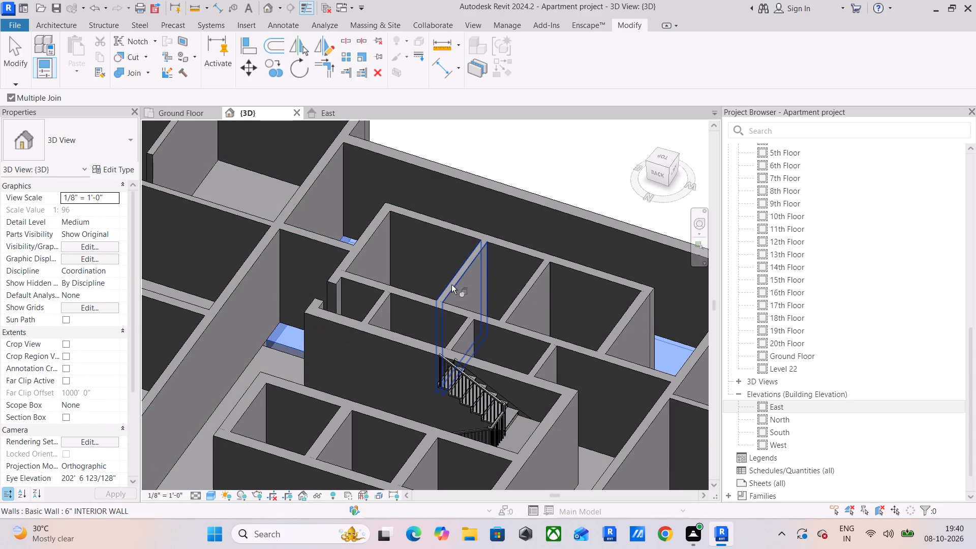
pyautogui.click(451, 282)
pyautogui.click(522, 287)
pyautogui.click(513, 246)
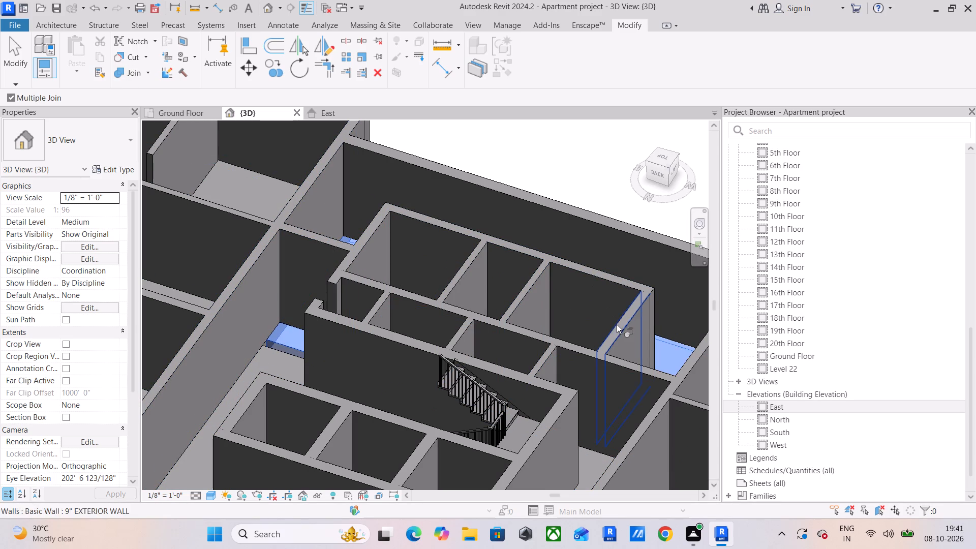
pyautogui.click(617, 322)
# Join the same end floor to the outer end wall, both apartment side walls and the long 9" wall, leaving the non-intersecting 6" partition unjoined.
pyautogui.click(527, 189)
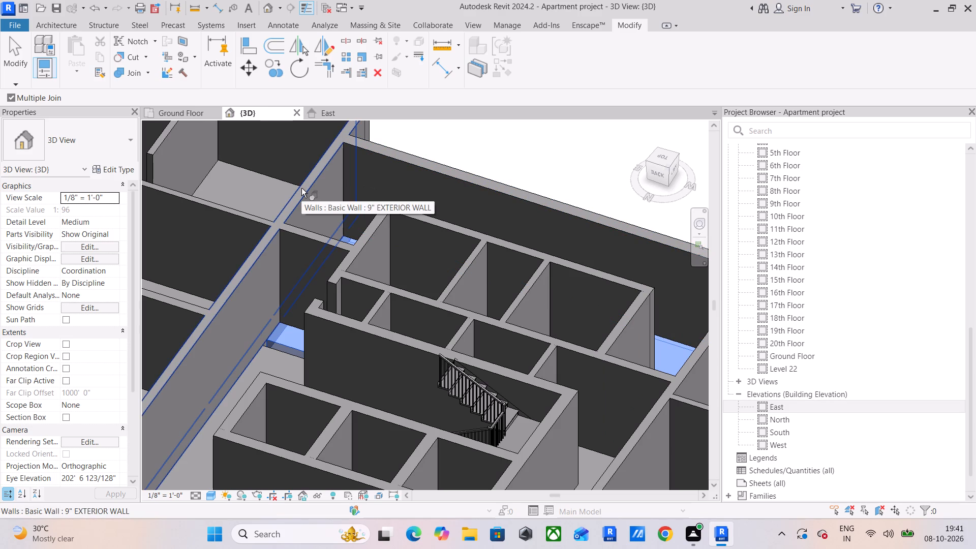
pyautogui.click(301, 185)
pyautogui.moveTo(520, 260); pyautogui.dragTo(256, 207, button='middle')
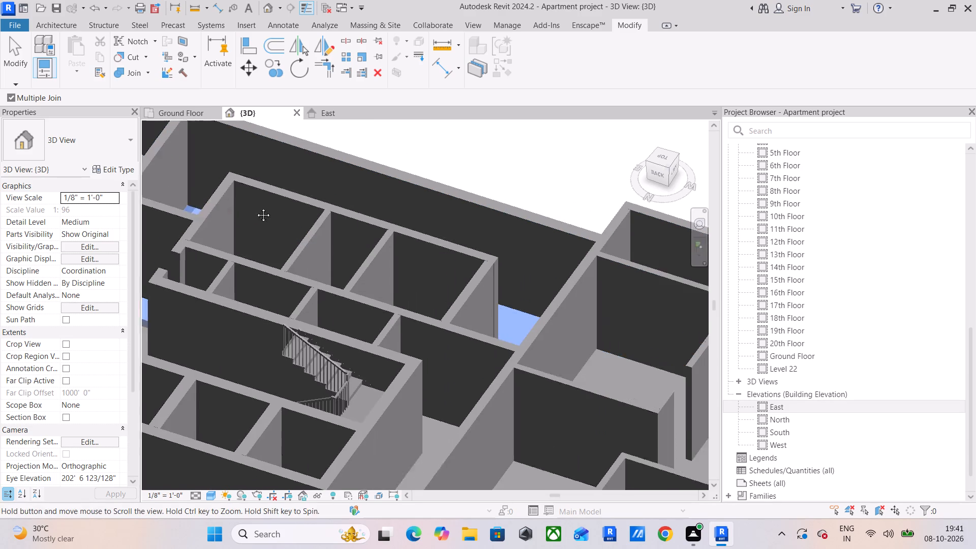
pyautogui.moveTo(256, 207); pyautogui.dragTo(251, 206, button='middle')
pyautogui.click(443, 272)
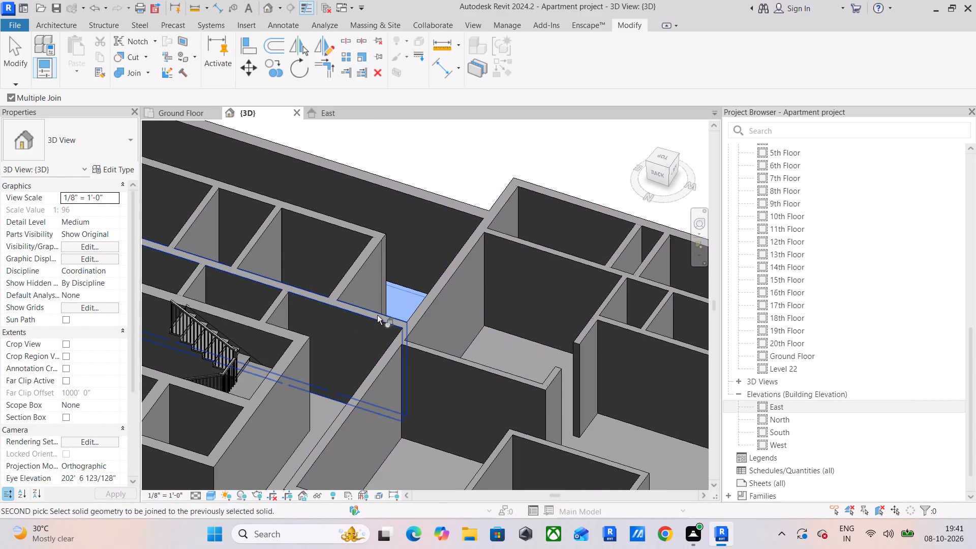
pyautogui.click(377, 313)
pyautogui.moveTo(329, 299); pyautogui.dragTo(410, 284, button='middle')
pyautogui.click(359, 284)
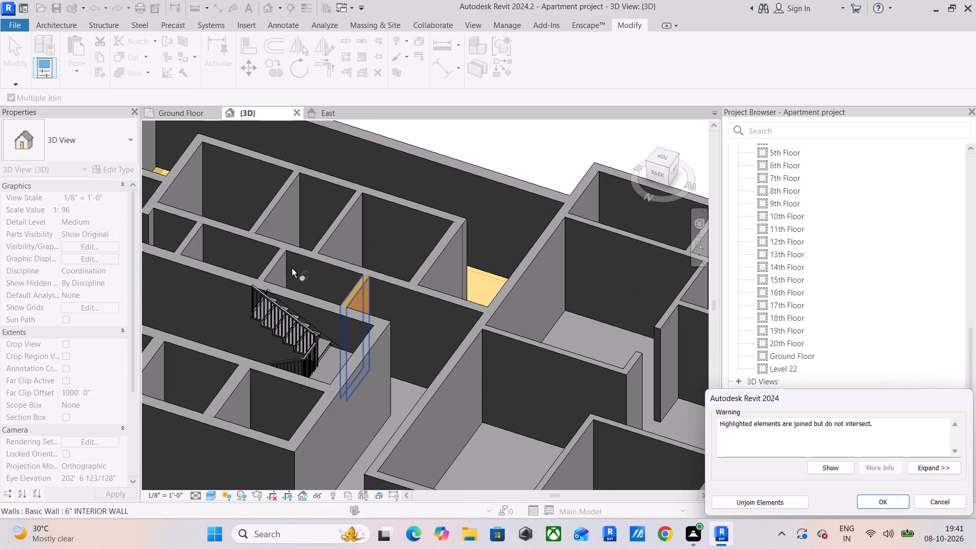
pyautogui.click(744, 507)
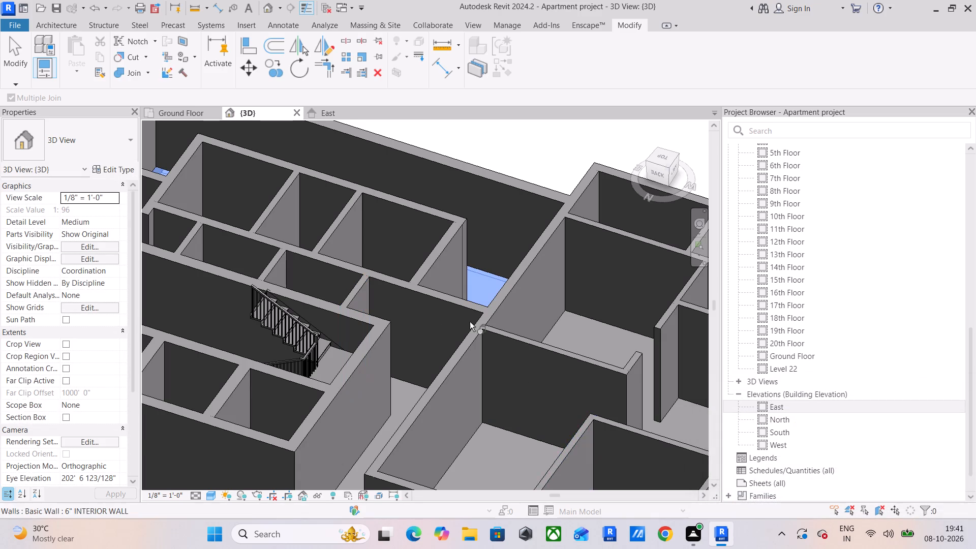
pyautogui.scroll(-3, 462, 319)
pyautogui.click(373, 144)
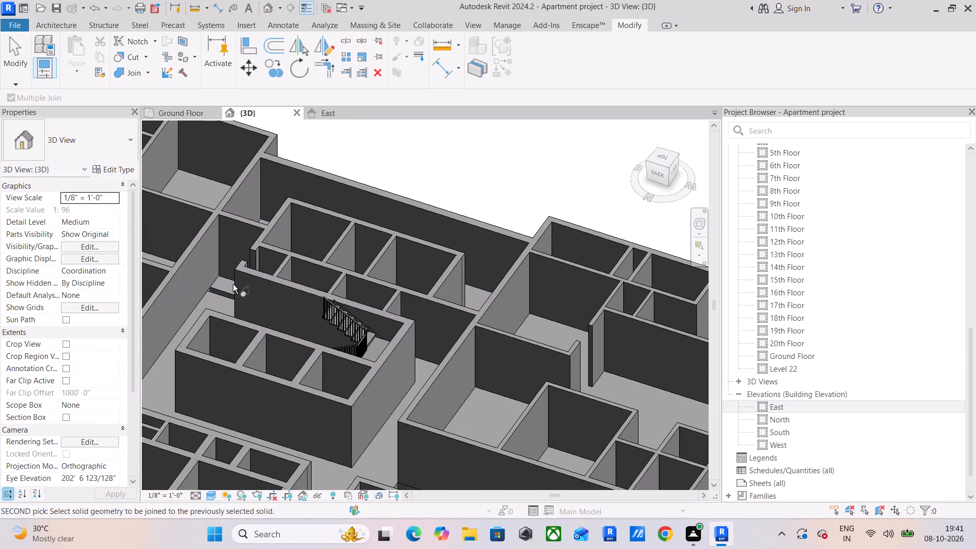
pyautogui.click(18, 57)
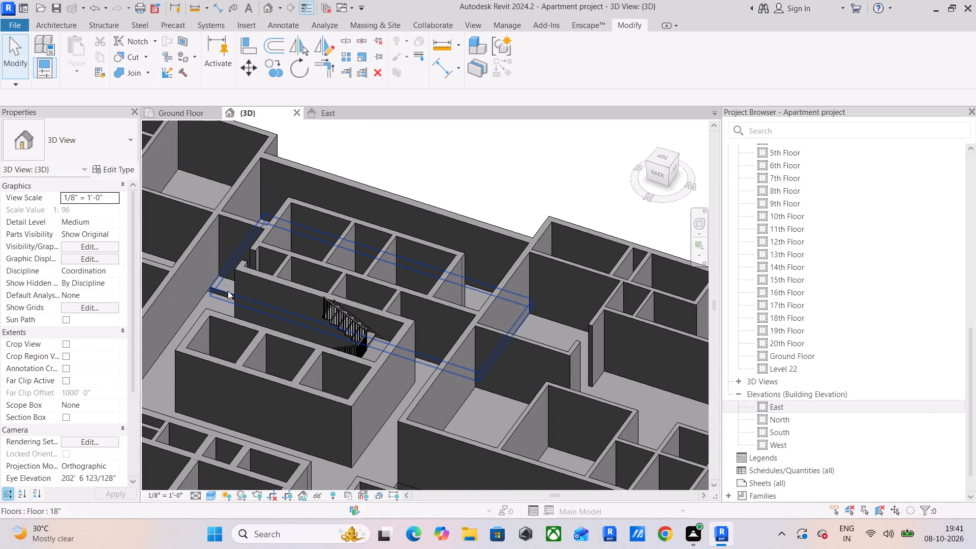
# In the Ground Floor plan, move the 18" end floor's staircase-side boundary line 0' 10" to the far face of the 9" wall.
pyautogui.click(228, 291)
pyautogui.click(186, 109)
pyautogui.moveTo(497, 172); pyautogui.dragTo(265, 200, button='middle')
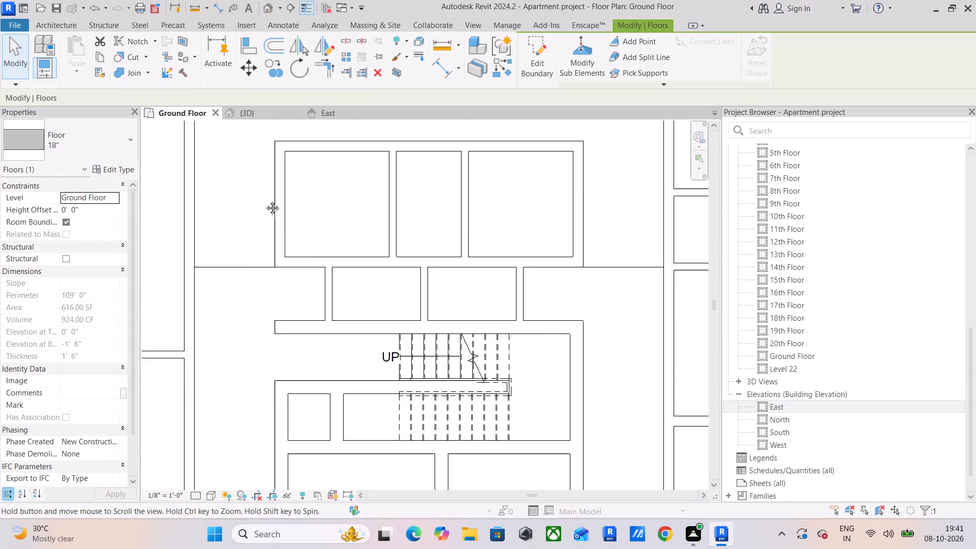
pyautogui.moveTo(265, 200); pyautogui.dragTo(231, 202, button='middle')
pyautogui.scroll(-10, 236, 203)
pyautogui.moveTo(285, 213); pyautogui.dragTo(430, 119, button='middle')
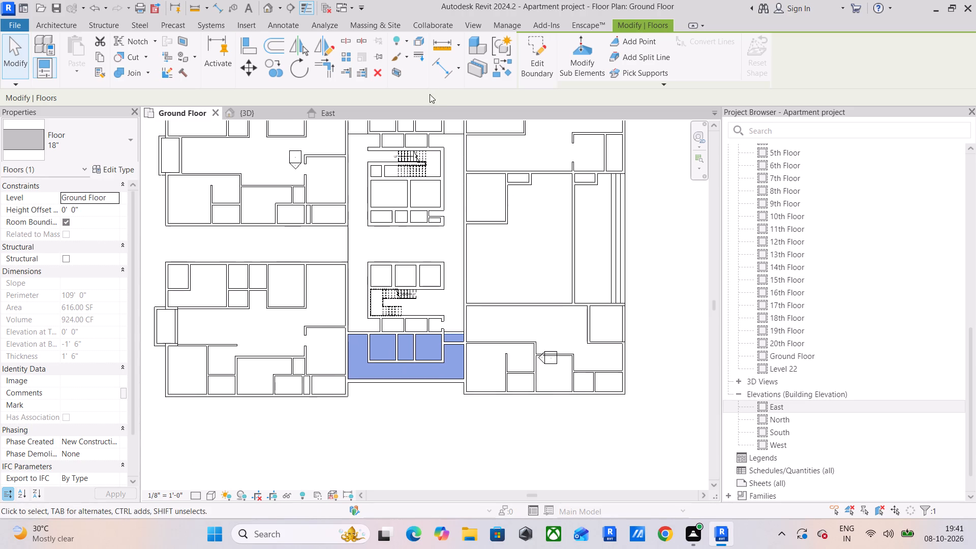
pyautogui.click(546, 65)
pyautogui.scroll(10, 414, 334)
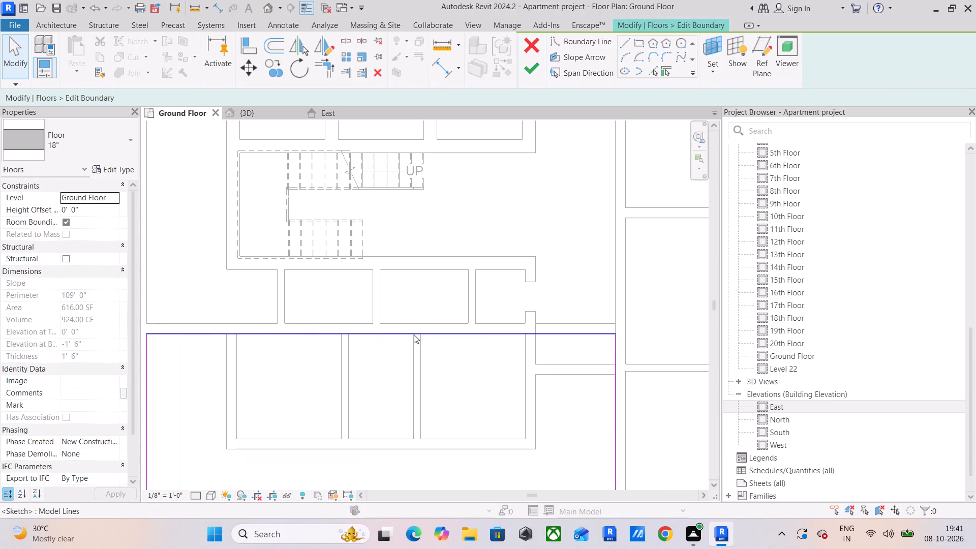
pyautogui.click(417, 332)
pyautogui.moveTo(428, 334); pyautogui.dragTo(431, 315)
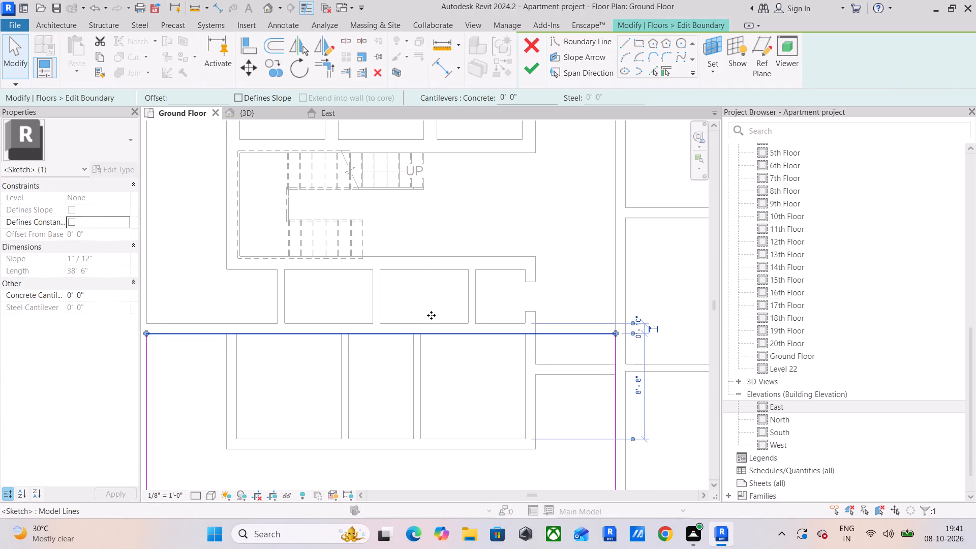
pyautogui.moveTo(431, 315); pyautogui.dragTo(435, 322)
pyautogui.click(555, 283)
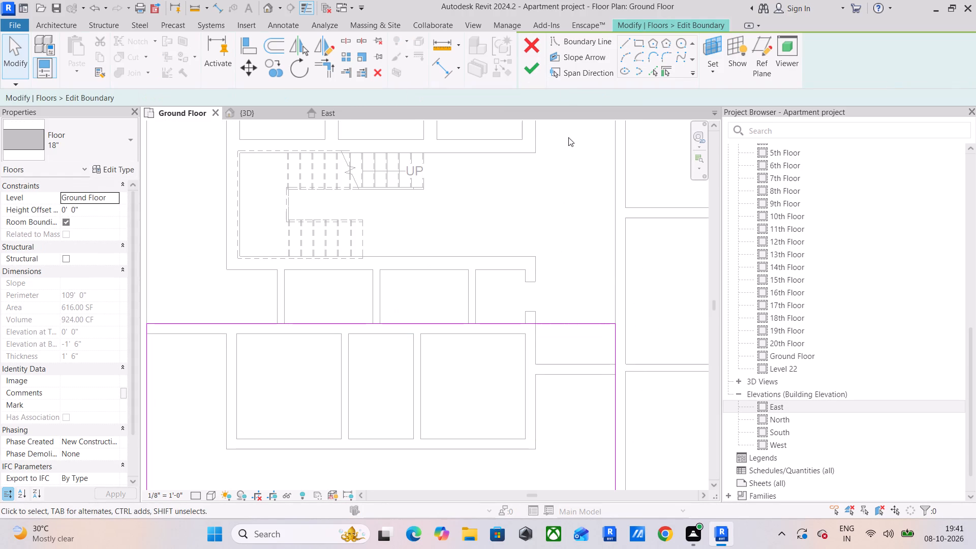
pyautogui.click(531, 69)
# Edit the end floor's boundary again, notching out the passage beside the three-room block with a 3' 4" deep corner cut trimmed along the walls.
pyautogui.scroll(-3, 549, 285)
pyautogui.click(563, 273)
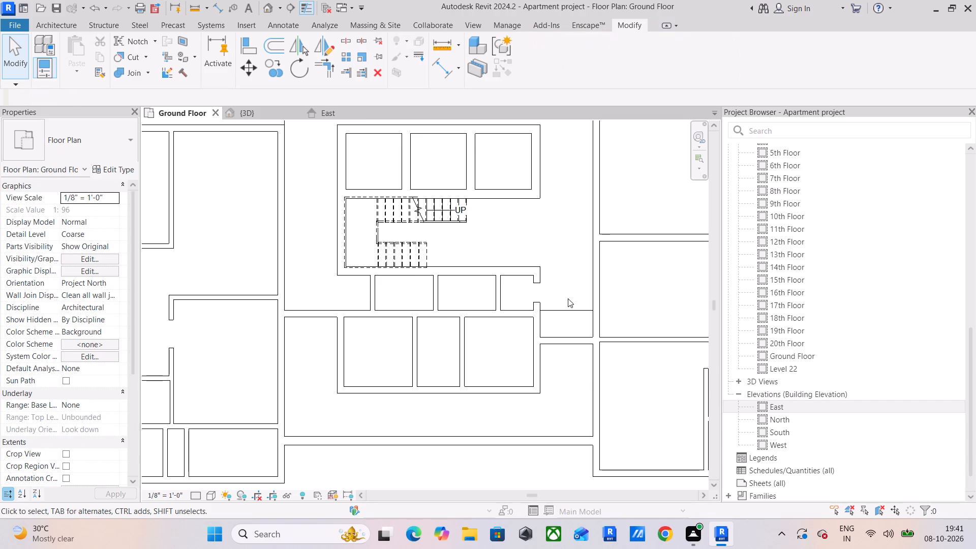
pyautogui.scroll(-3, 569, 298)
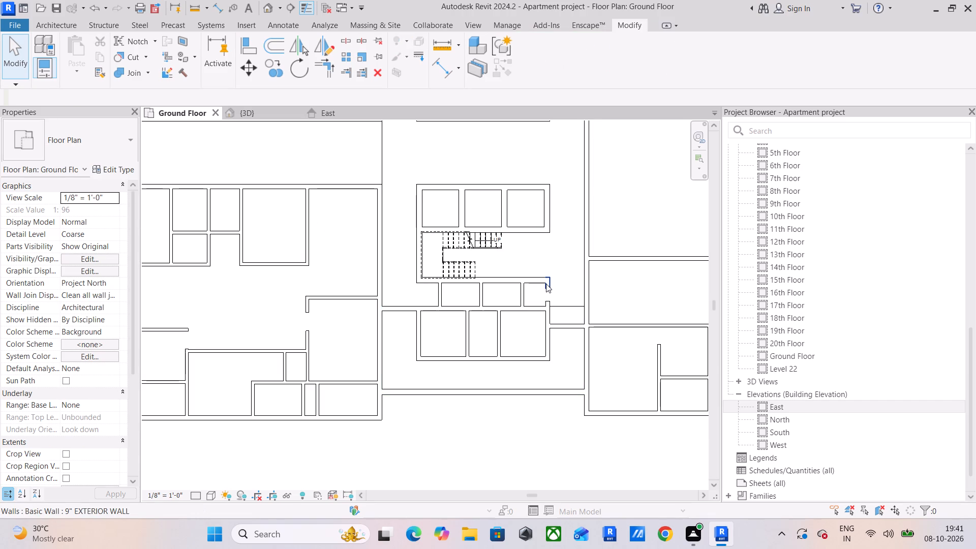
pyautogui.scroll(5, 603, 357)
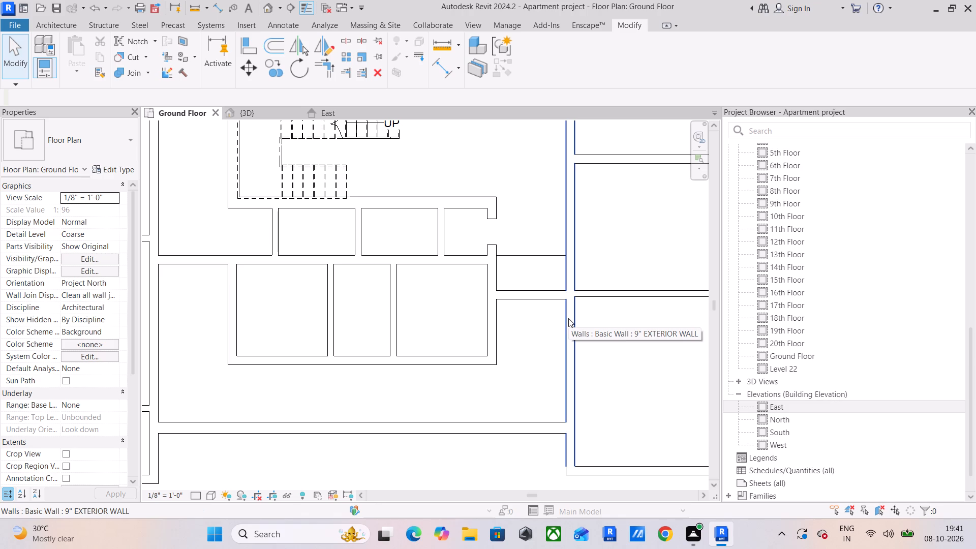
pyautogui.click(515, 253)
pyautogui.click(535, 57)
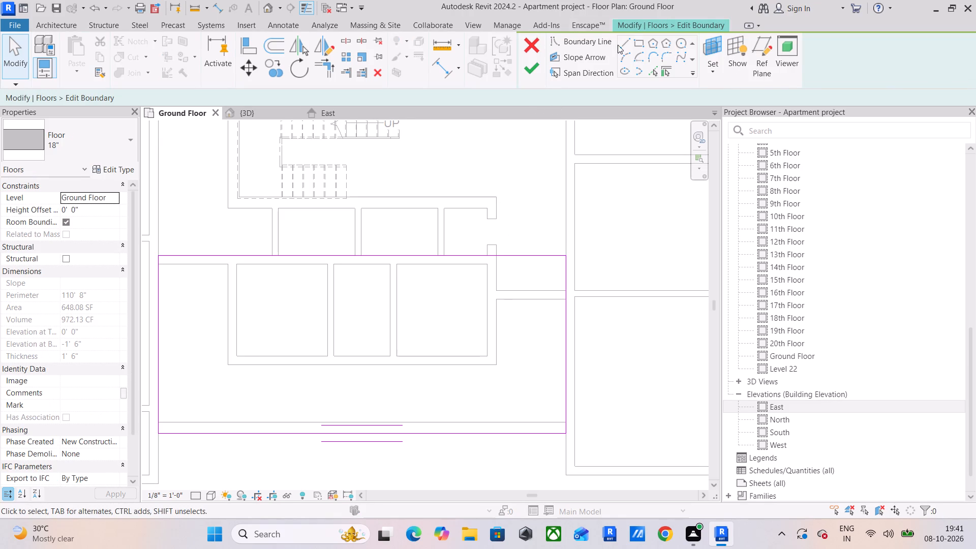
pyautogui.click(622, 40)
pyautogui.scroll(4, 511, 243)
pyautogui.click(487, 266)
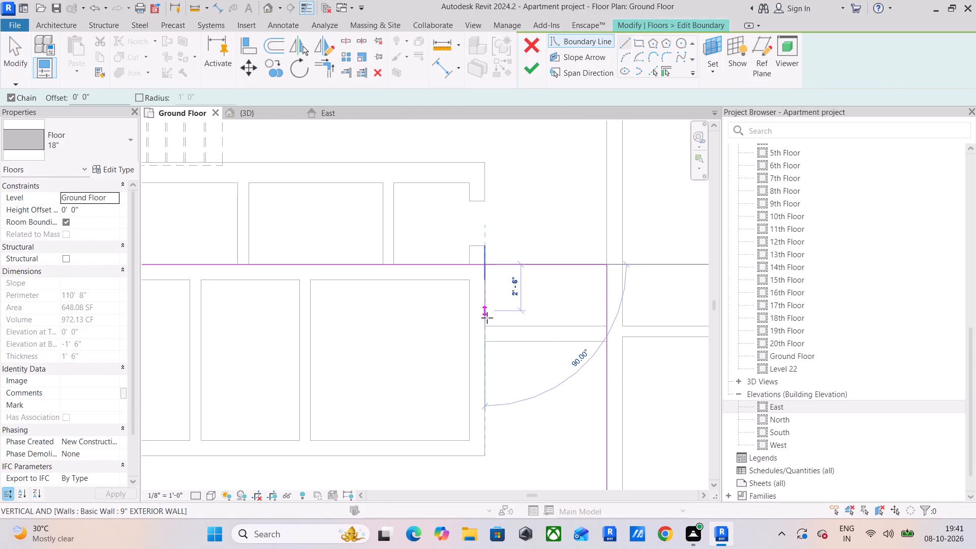
pyautogui.click(487, 327)
pyautogui.click(605, 325)
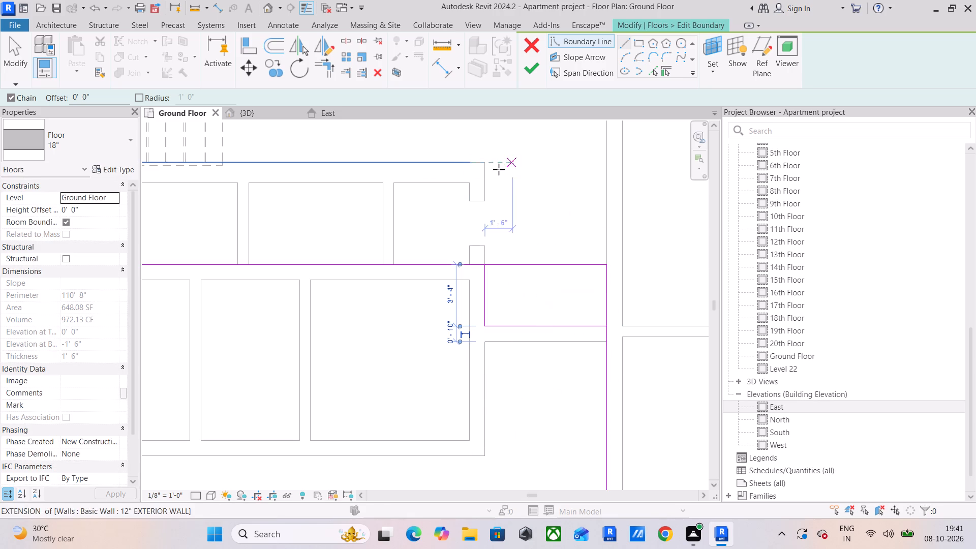
pyautogui.click(319, 73)
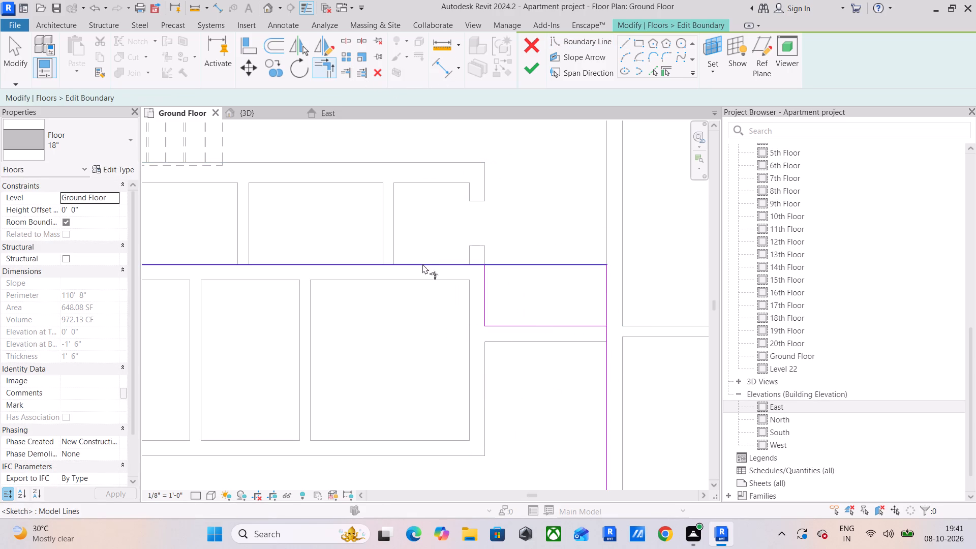
pyautogui.click(424, 267)
pyautogui.click(486, 290)
pyautogui.click(606, 362)
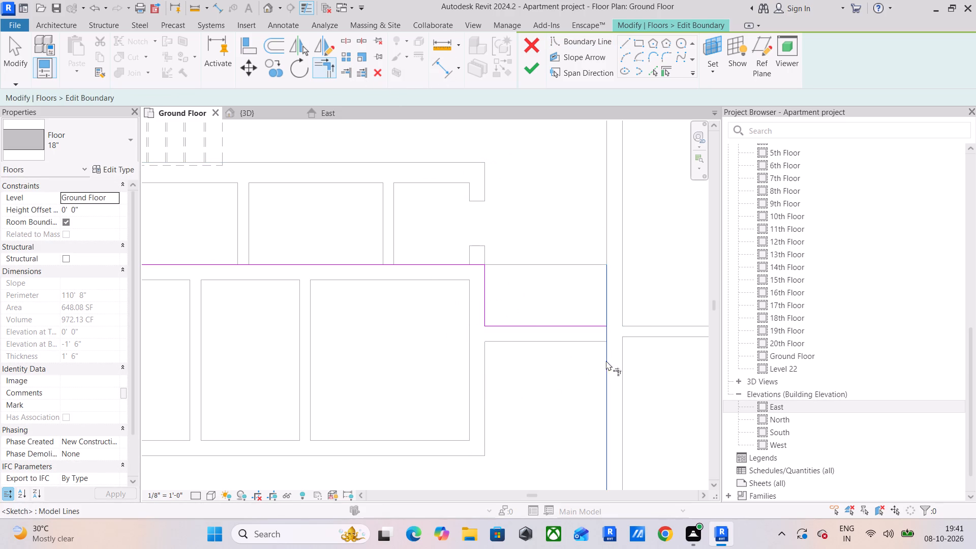
pyautogui.click(588, 328)
pyautogui.click(524, 81)
pyautogui.click(524, 73)
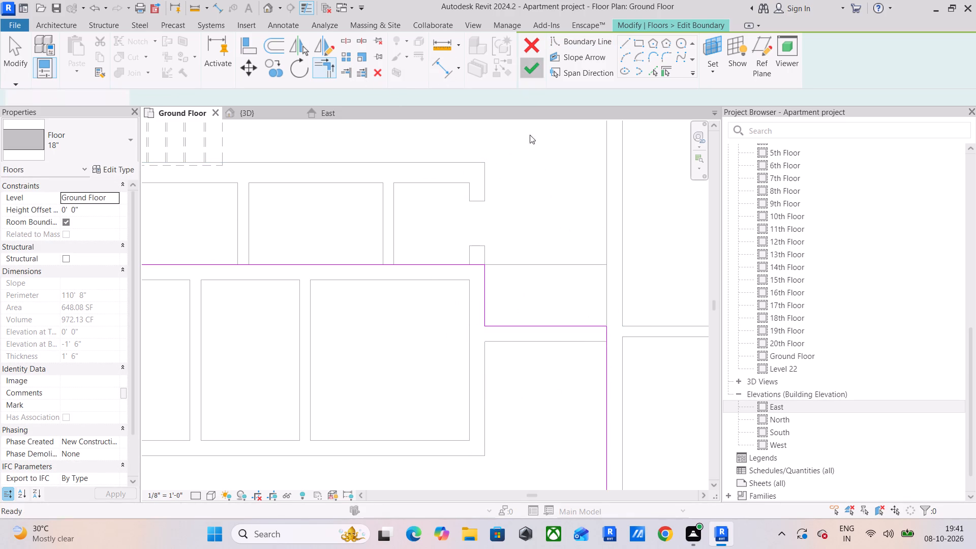
# Edit the 18" core floor's boundary, sketching a 6' 7" wide, 3' 4" deep extension into the passage beside the three-room block.
pyautogui.scroll(-3, 525, 211)
pyautogui.click(539, 204)
pyautogui.click(531, 250)
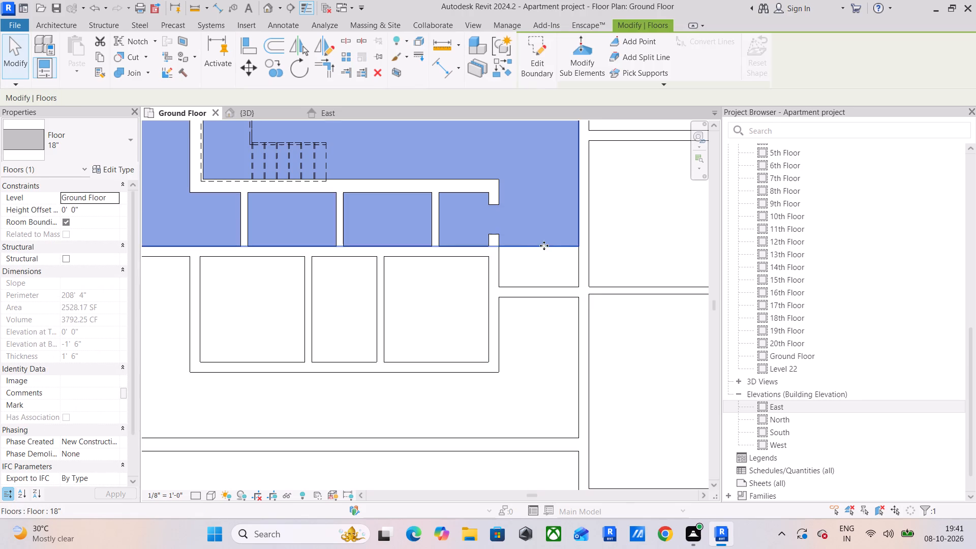
pyautogui.click(533, 57)
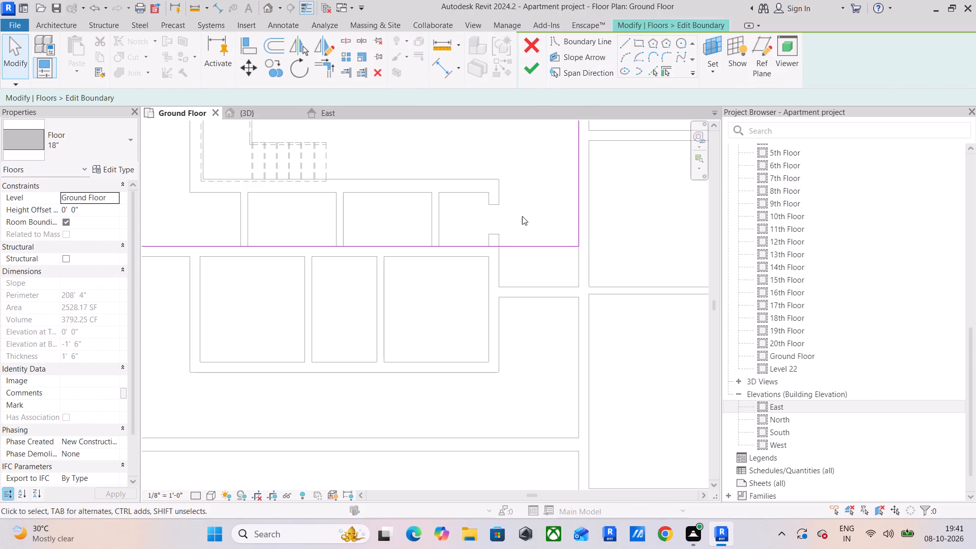
pyautogui.click(625, 41)
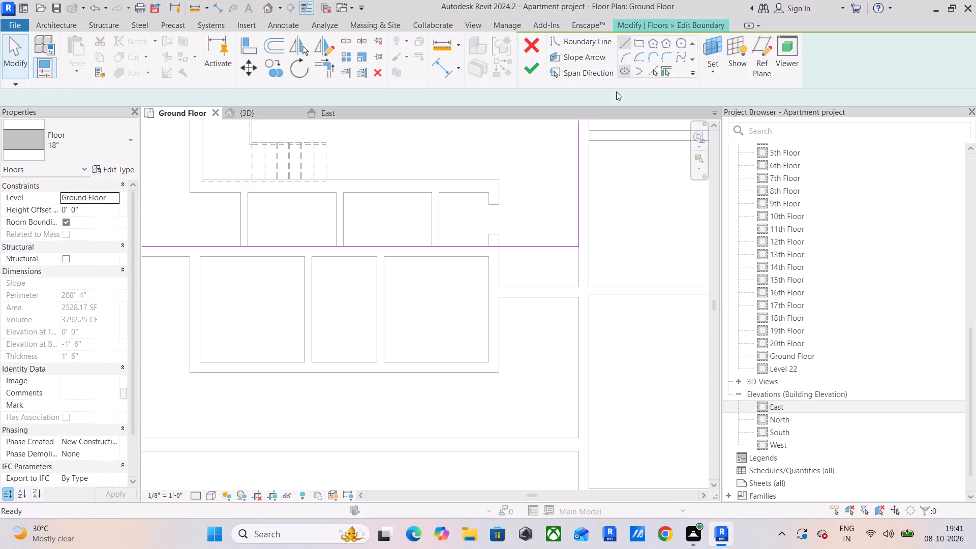
pyautogui.scroll(3, 498, 249)
pyautogui.click(498, 242)
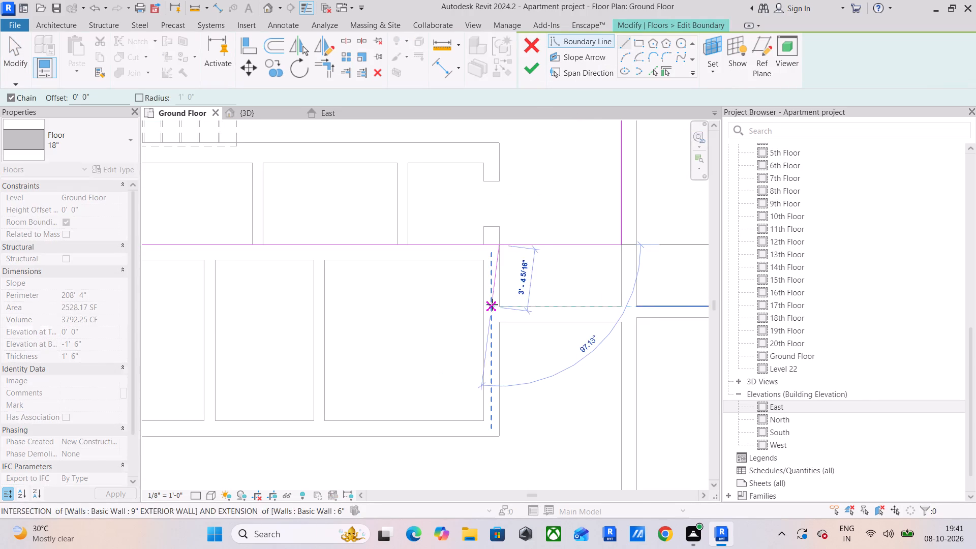
pyautogui.click(500, 306)
pyautogui.click(620, 306)
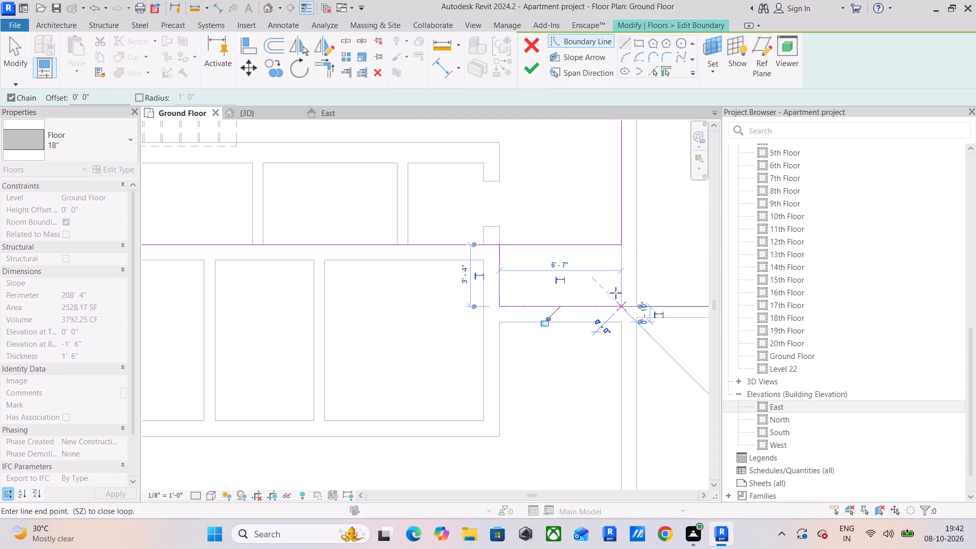
pyautogui.click(619, 246)
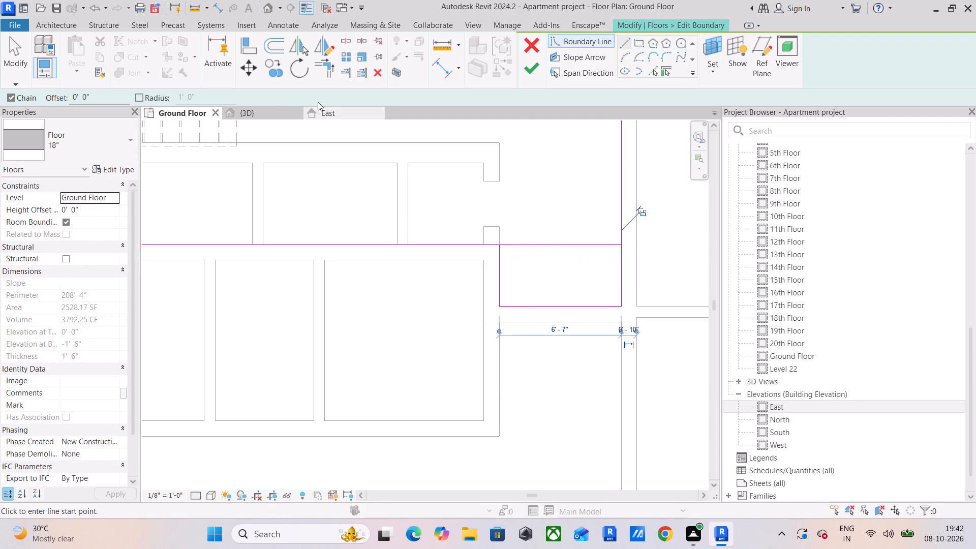
# Trim the core floor's old boundary line to the passage extension's corner and finish the boundary edit.
pyautogui.click(322, 66)
pyautogui.click(437, 244)
pyautogui.click(495, 261)
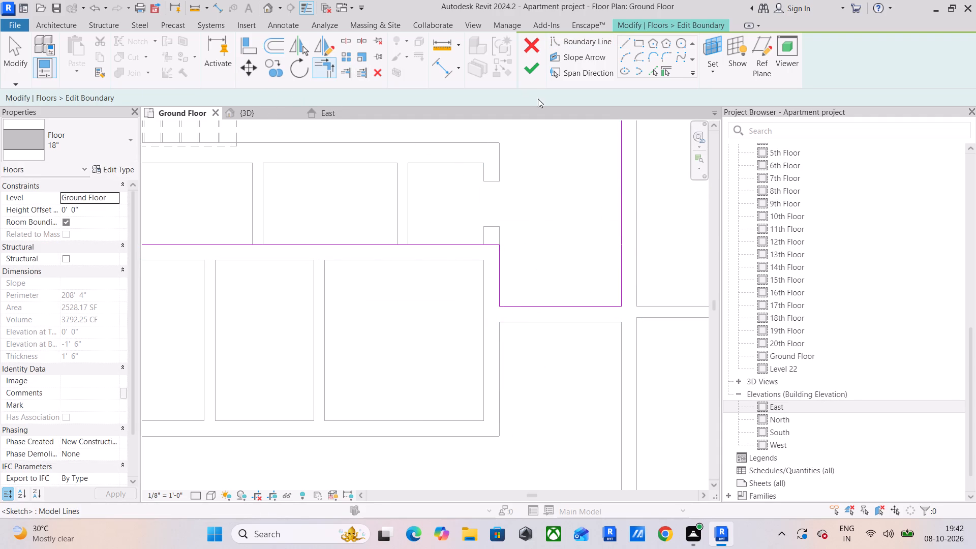
pyautogui.click(520, 69)
pyautogui.click(532, 69)
pyautogui.scroll(-5, 568, 237)
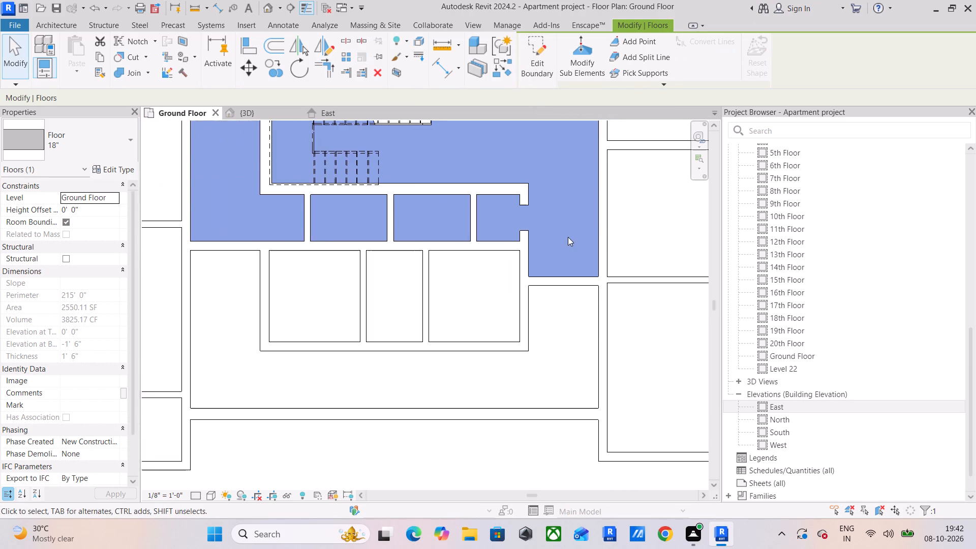
pyautogui.click(661, 221)
pyautogui.scroll(-4, 556, 223)
pyautogui.moveTo(555, 226); pyautogui.dragTo(536, 245, button='middle')
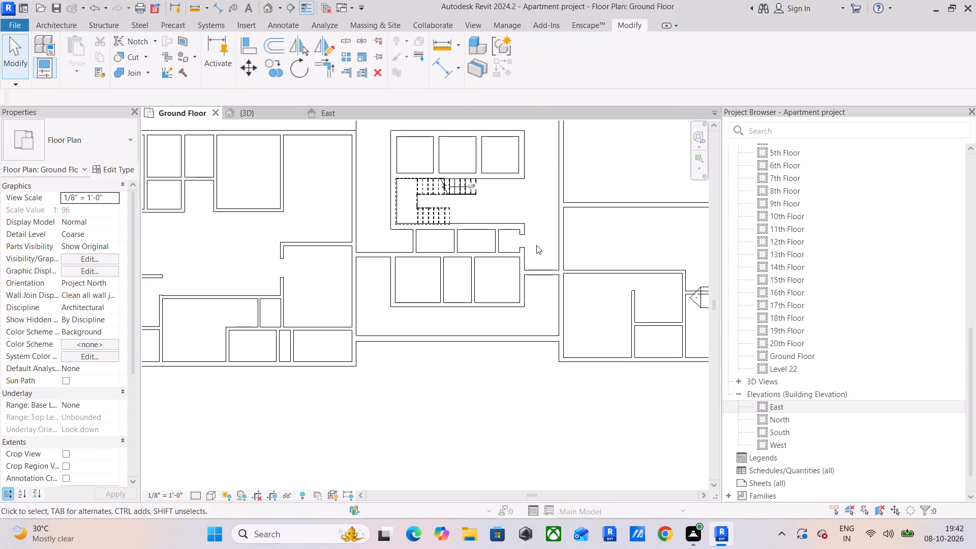
# In the 3D view, use Multiple Join to join the corner apartment's floor to the walls around its middle rooms and balcony.
pyautogui.click(246, 110)
pyautogui.scroll(-4, 367, 226)
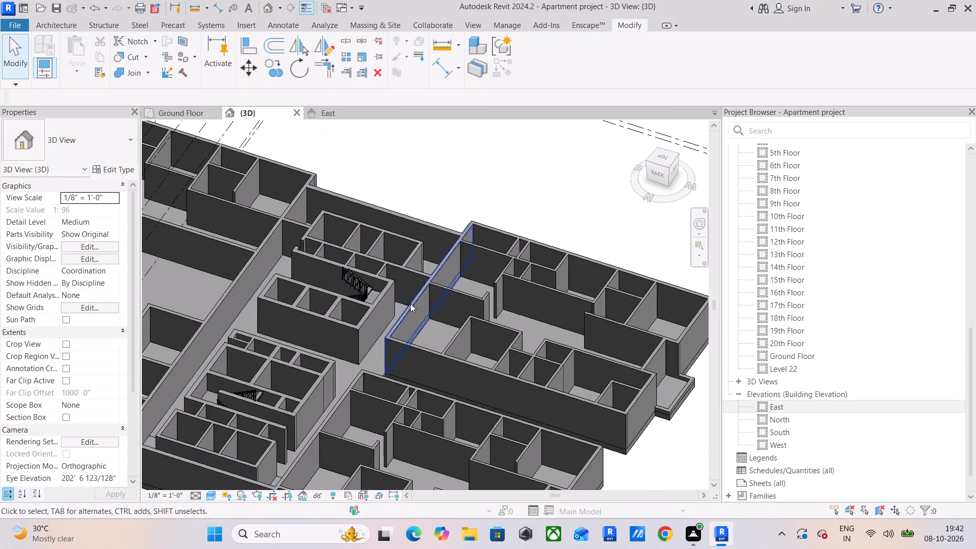
pyautogui.moveTo(382, 321); pyautogui.dragTo(452, 216, button='middle')
pyautogui.scroll(-1, 432, 251)
pyautogui.moveTo(474, 312); pyautogui.dragTo(511, 239, button='middle')
pyautogui.scroll(1, 512, 238)
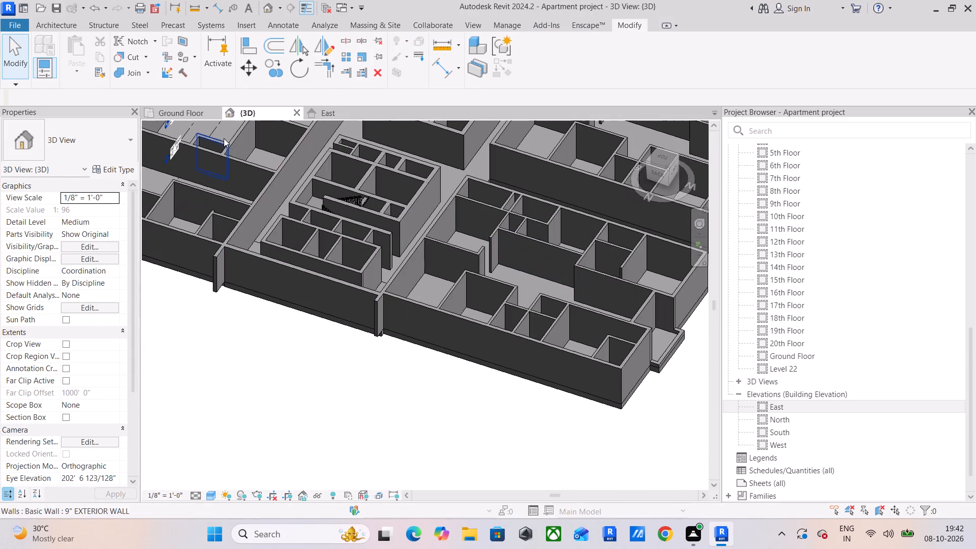
pyautogui.click(121, 74)
pyautogui.moveTo(218, 310); pyautogui.dragTo(284, 344, button='middle')
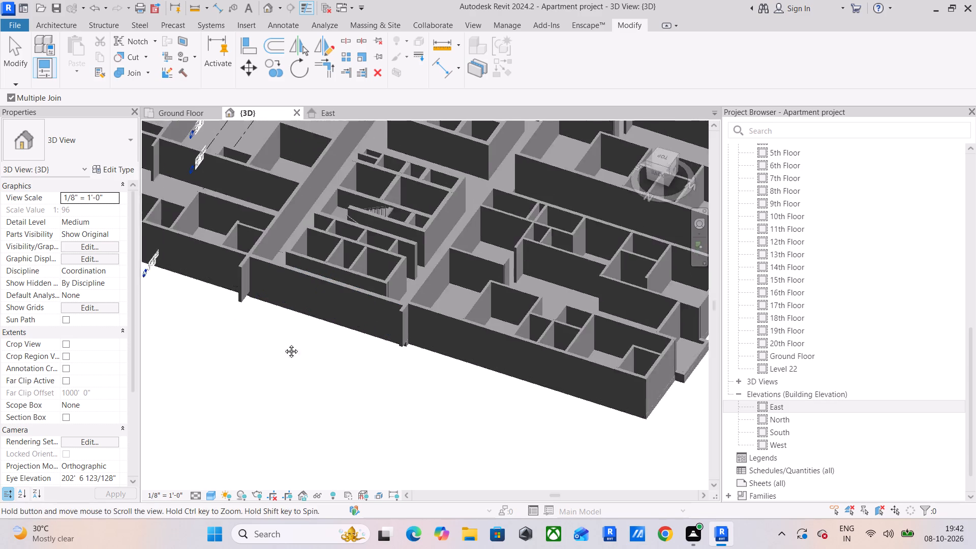
pyautogui.moveTo(284, 344); pyautogui.dragTo(328, 361, button='middle')
pyautogui.scroll(5, 268, 320)
pyautogui.click(278, 309)
pyautogui.scroll(-4, 278, 309)
pyautogui.moveTo(287, 308); pyautogui.dragTo(416, 332, button='middle')
pyautogui.click(405, 290)
pyautogui.click(400, 264)
pyautogui.scroll(4, 382, 250)
pyautogui.click(382, 245)
pyautogui.click(345, 237)
pyautogui.click(230, 236)
pyautogui.click(201, 250)
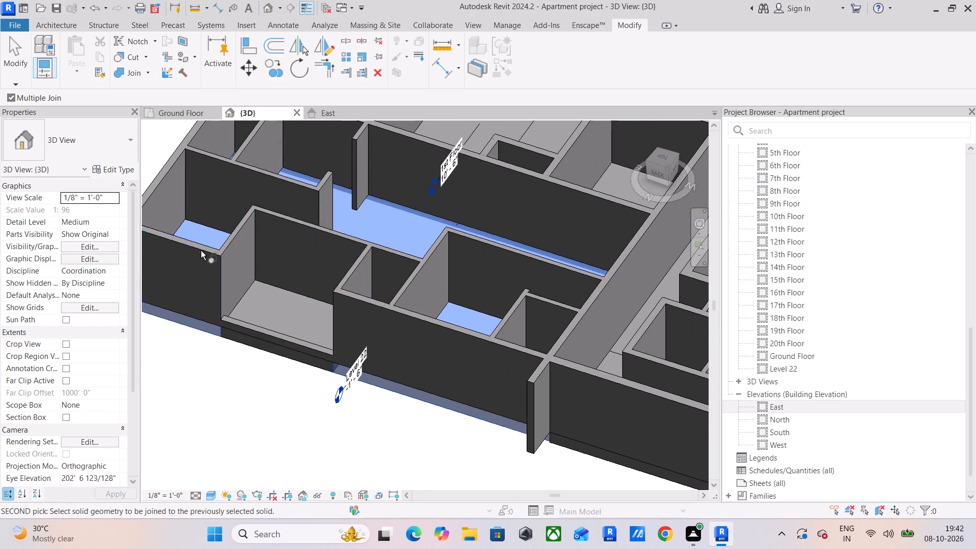
# Join the same apartment floor to the walls and partitions of the far-end rooms and the long wall shared with the neighbouring apartment.
pyautogui.moveTo(200, 230); pyautogui.dragTo(319, 275, button='middle')
pyautogui.click(275, 232)
pyautogui.click(330, 202)
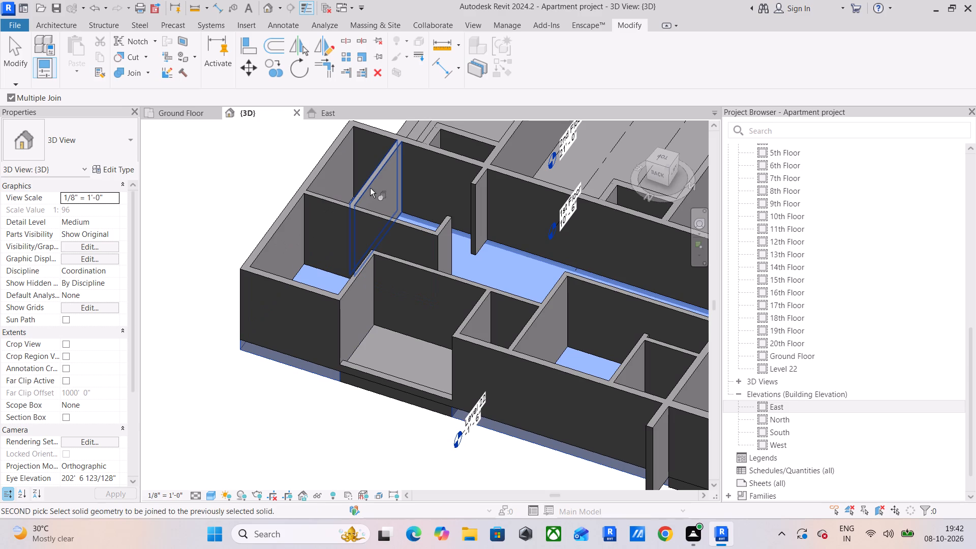
pyautogui.click(370, 185)
pyautogui.click(376, 133)
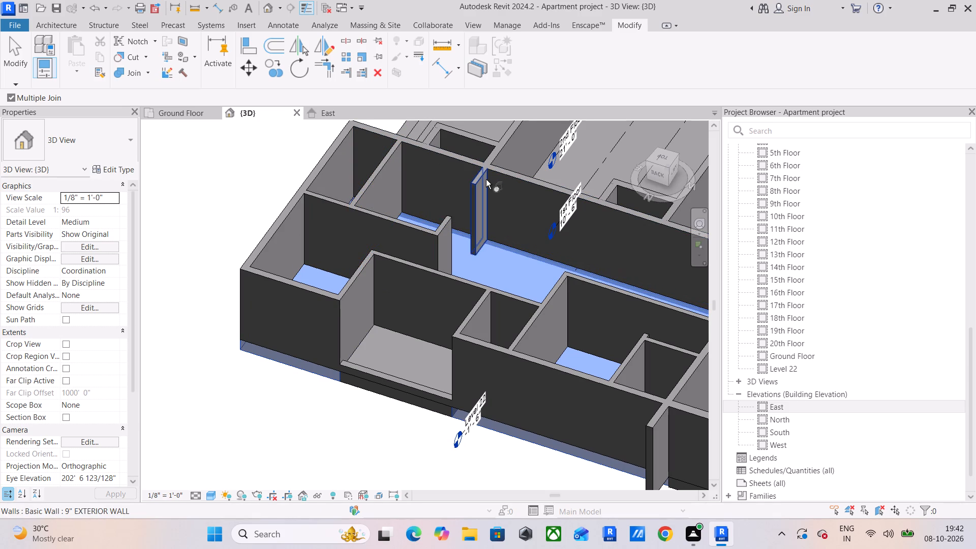
pyautogui.click(486, 176)
pyautogui.click(502, 169)
# Join the same apartment floor to the walls and 6" partitions of the rooms at its corridor end.
pyautogui.moveTo(532, 178); pyautogui.dragTo(330, 199, button='middle')
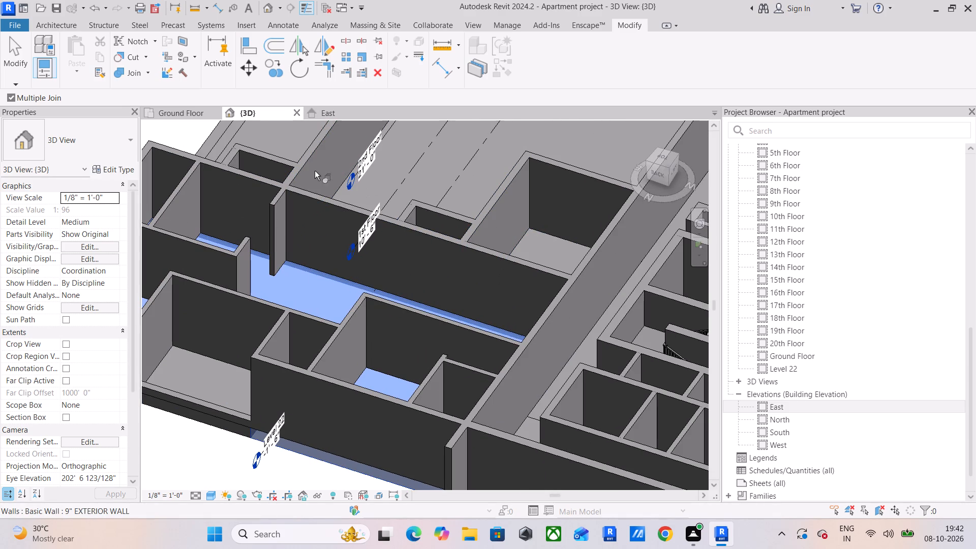
pyautogui.moveTo(442, 263); pyautogui.dragTo(396, 198, button='middle')
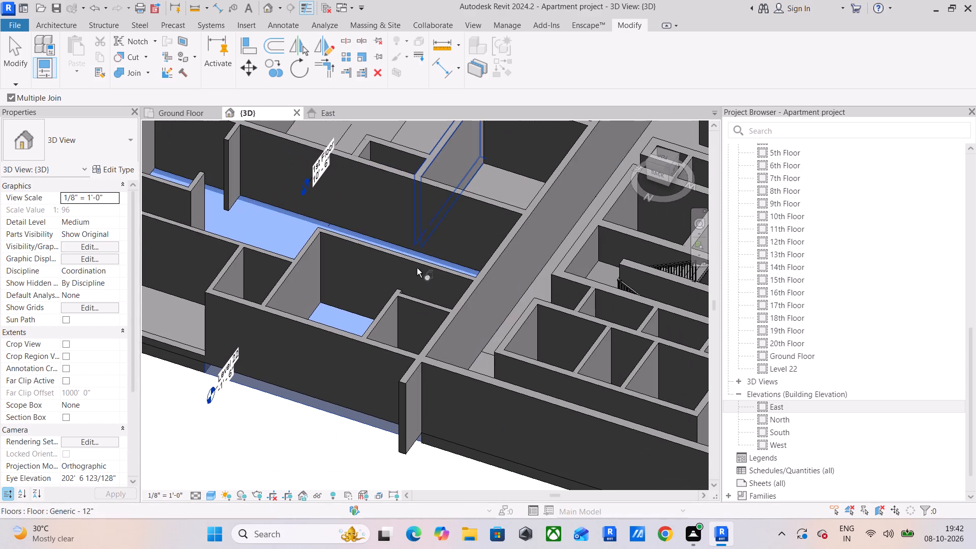
pyautogui.click(417, 265)
pyautogui.click(414, 298)
pyautogui.click(392, 304)
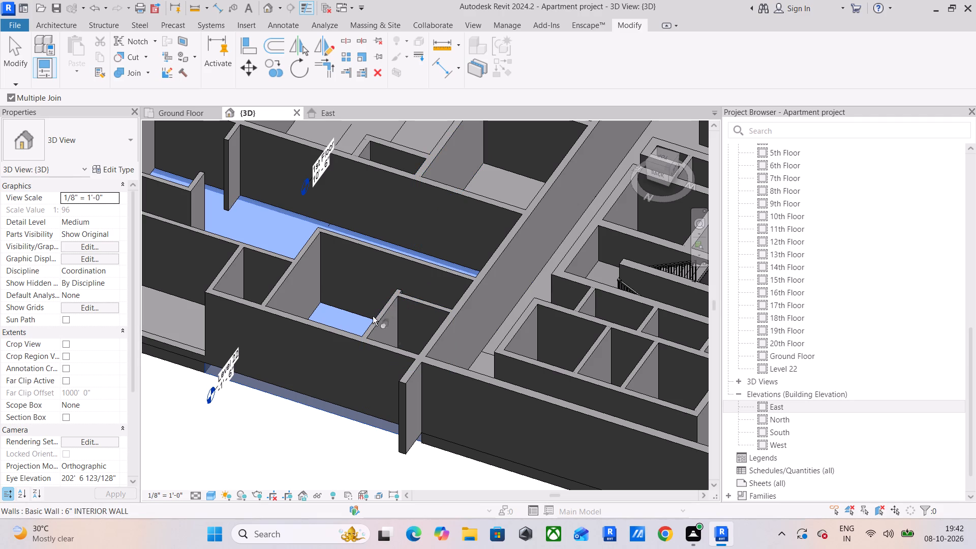
# Restart Multiple Join with the corner apartment's balcony floor and join it to the low outer wall, side walls and back wall.
pyautogui.scroll(-4, 399, 240)
pyautogui.moveTo(399, 240); pyautogui.dragTo(415, 283, button='middle')
pyautogui.scroll(5, 264, 328)
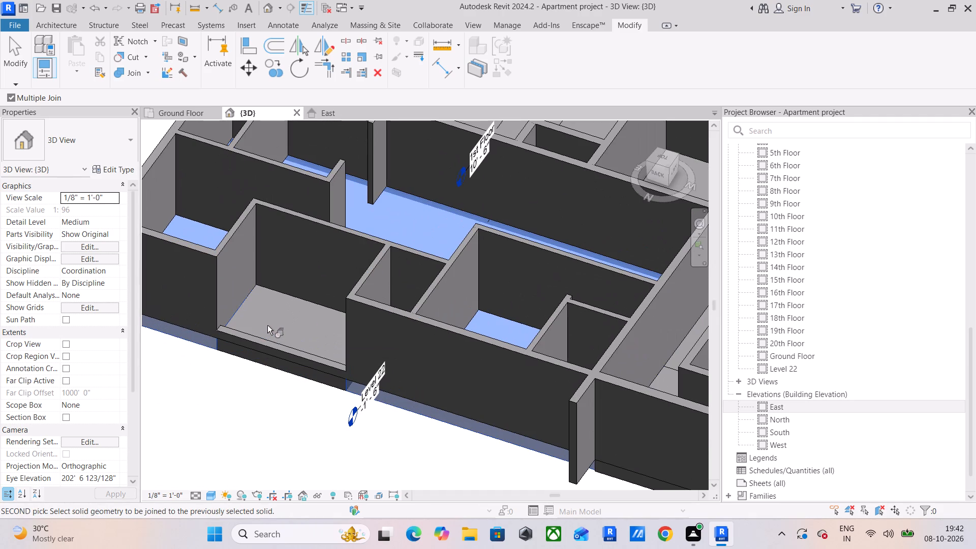
pyautogui.click(135, 74)
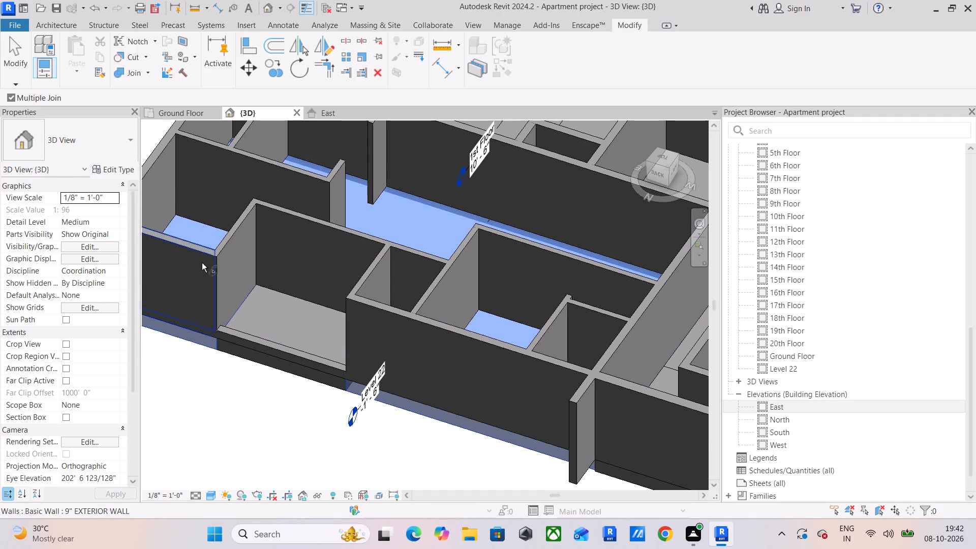
pyautogui.scroll(4, 226, 295)
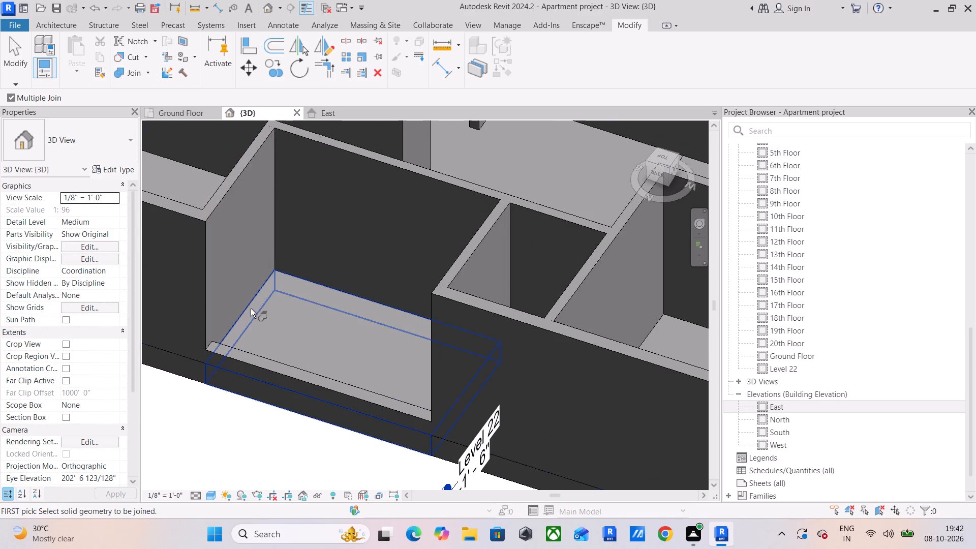
pyautogui.click(251, 306)
pyautogui.click(256, 356)
pyautogui.click(218, 191)
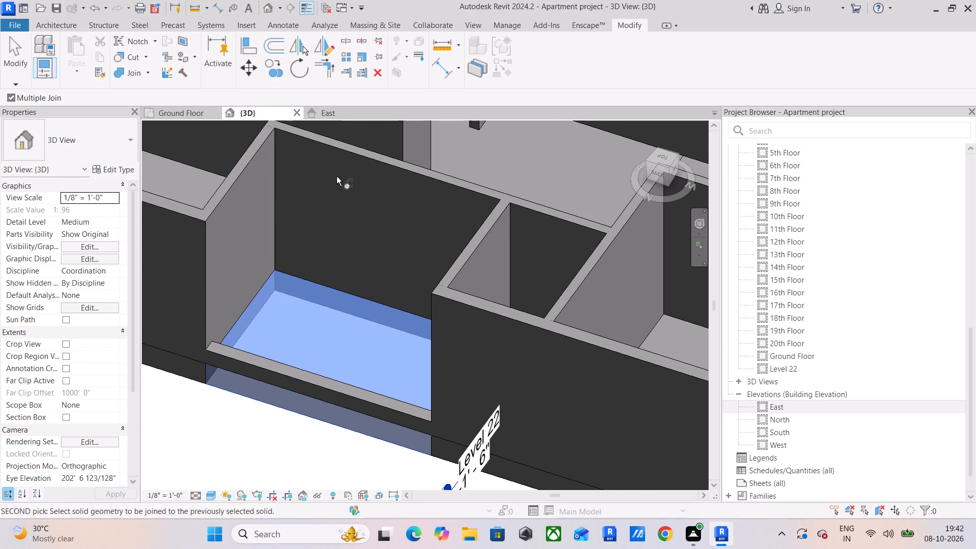
pyautogui.click(369, 155)
pyautogui.click(463, 259)
pyautogui.click(473, 303)
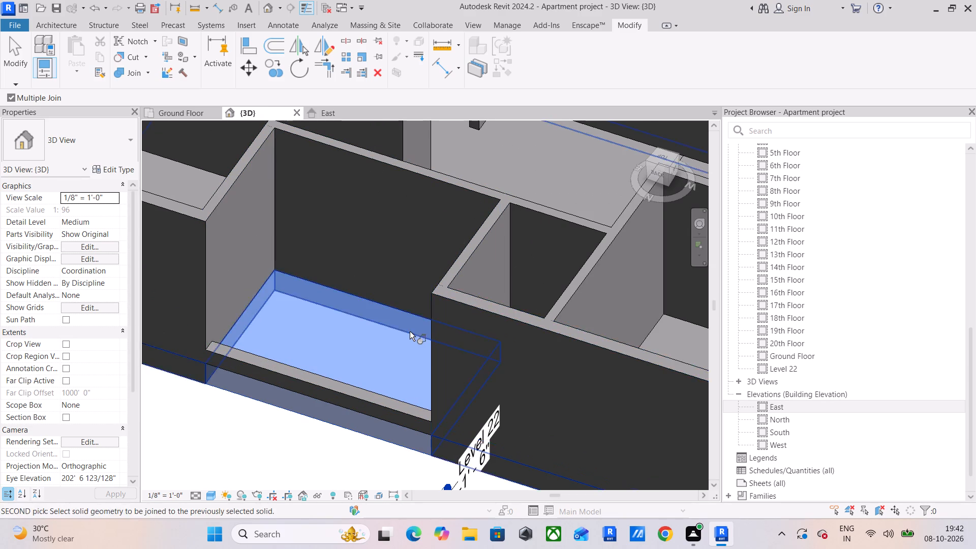
# Try to join the strip along the neighbouring apartment's open outer edge to the adjacent Generic - 12" floor.
pyautogui.scroll(-2, 407, 328)
pyautogui.moveTo(407, 328); pyautogui.dragTo(359, 274, button='middle')
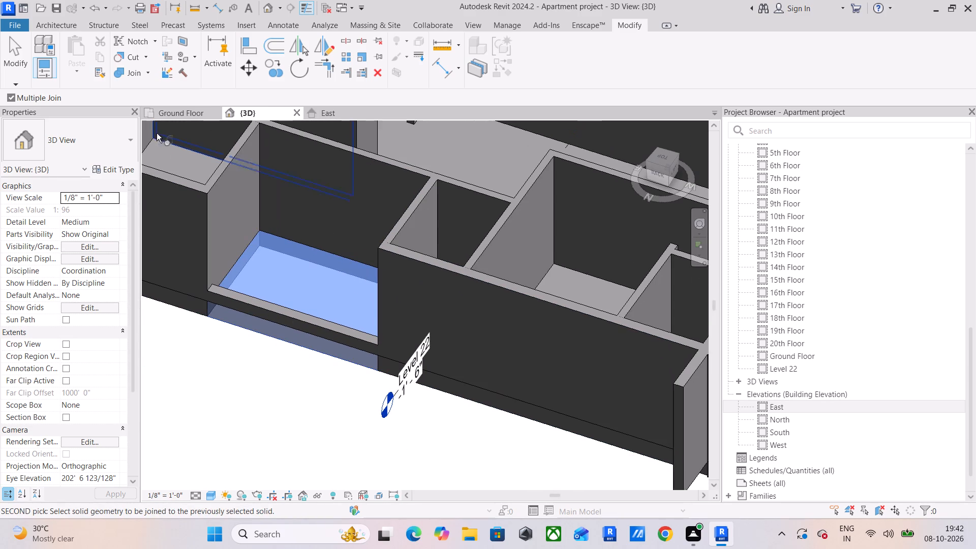
pyautogui.click(137, 71)
pyautogui.scroll(-1, 221, 181)
pyautogui.moveTo(233, 193); pyautogui.dragTo(190, 321, button='middle')
pyautogui.scroll(-4, 232, 303)
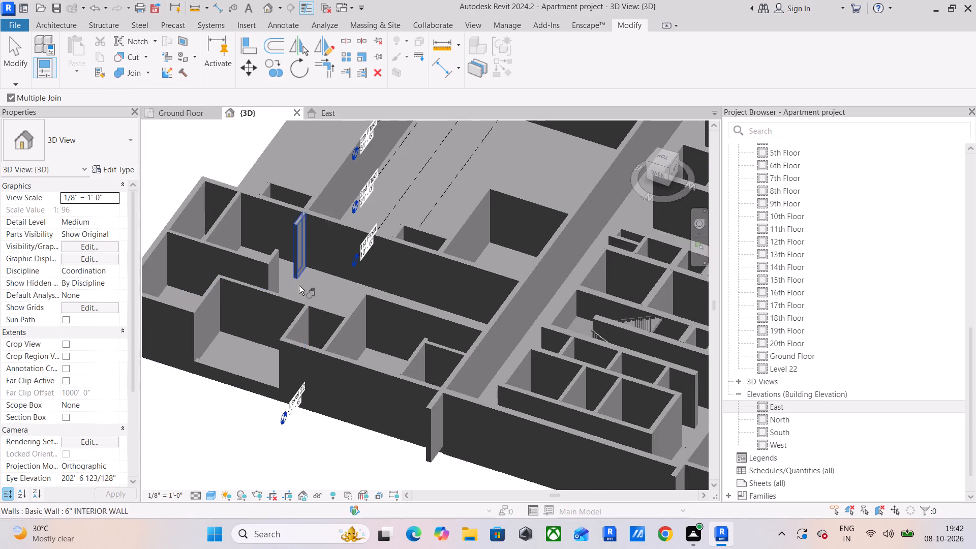
pyautogui.moveTo(299, 283); pyautogui.dragTo(234, 410, button='middle')
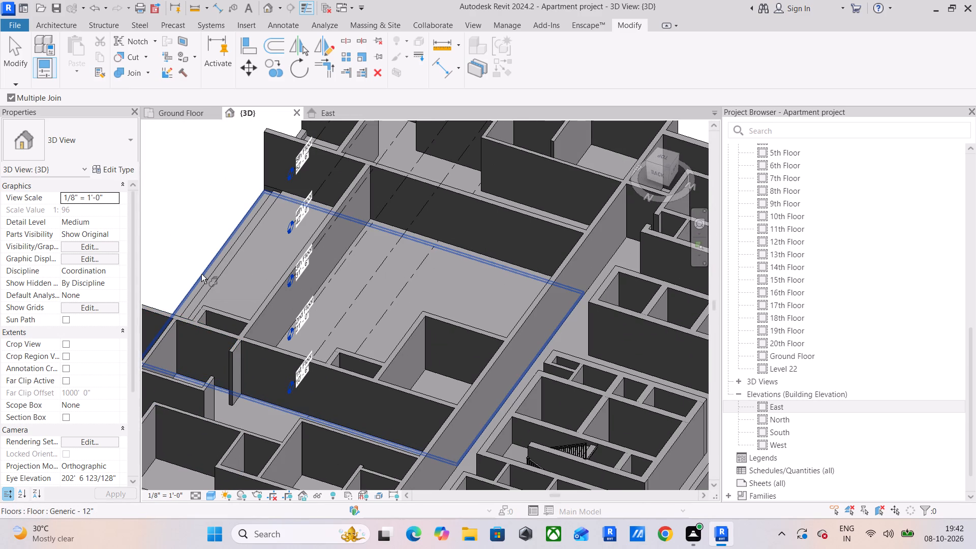
pyautogui.click(201, 271)
pyautogui.scroll(4, 201, 271)
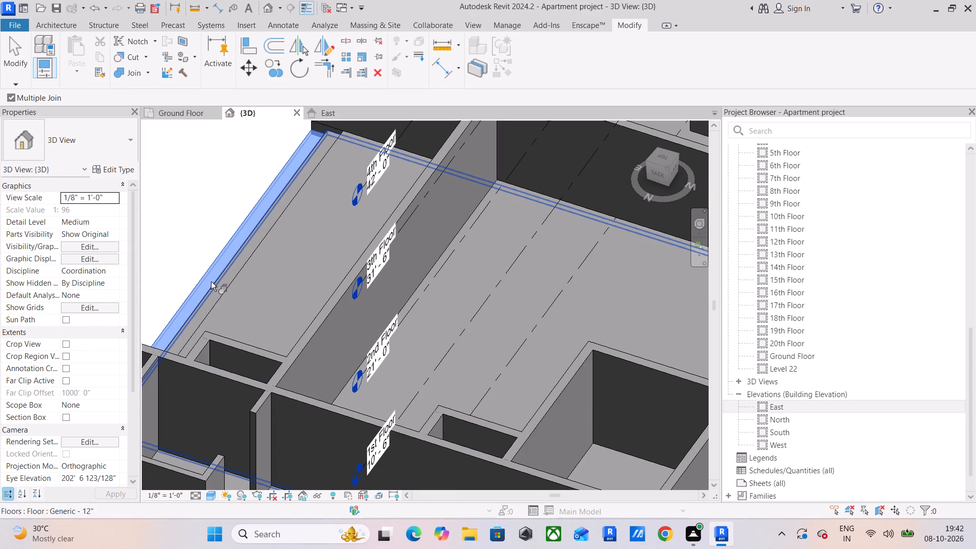
pyautogui.click(211, 279)
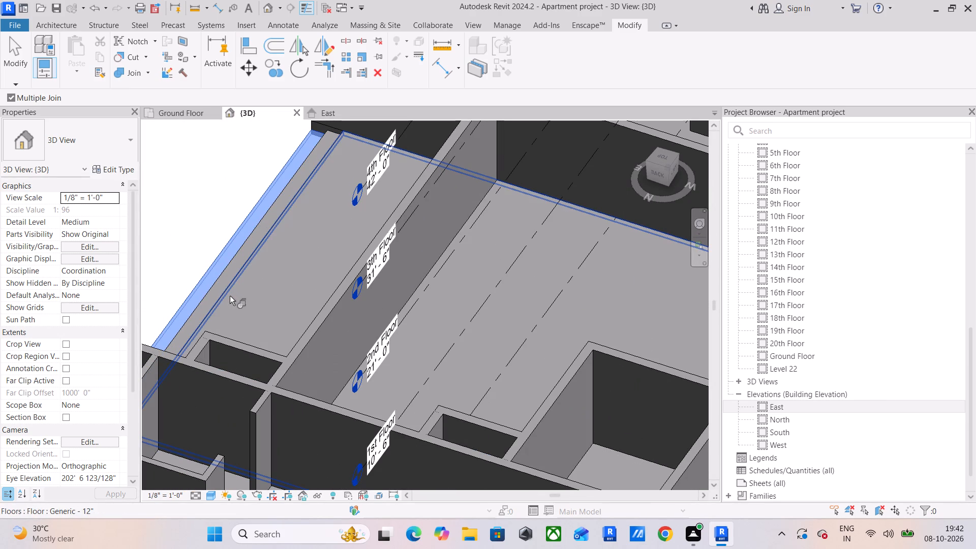
pyautogui.click(230, 293)
pyautogui.moveTo(790, 504); pyautogui.dragTo(784, 506)
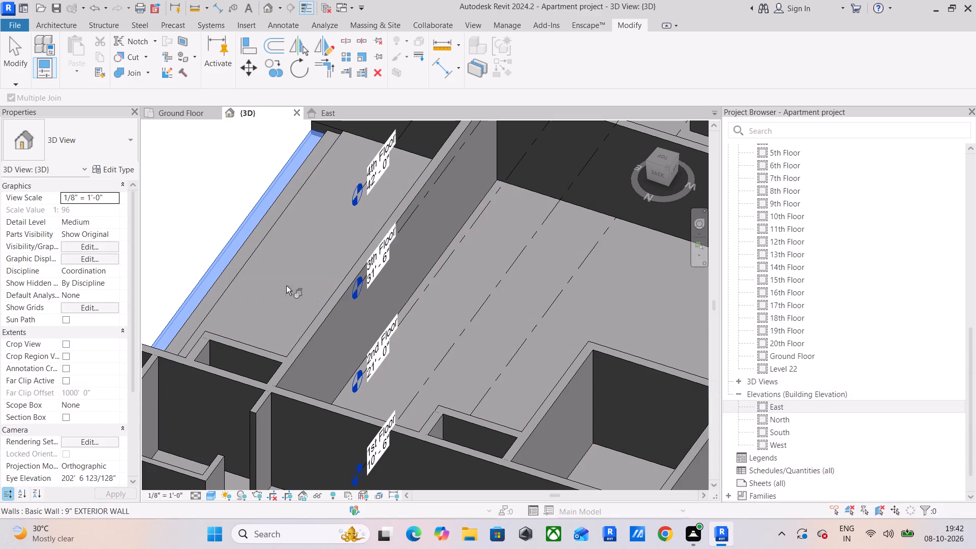
pyautogui.click(130, 76)
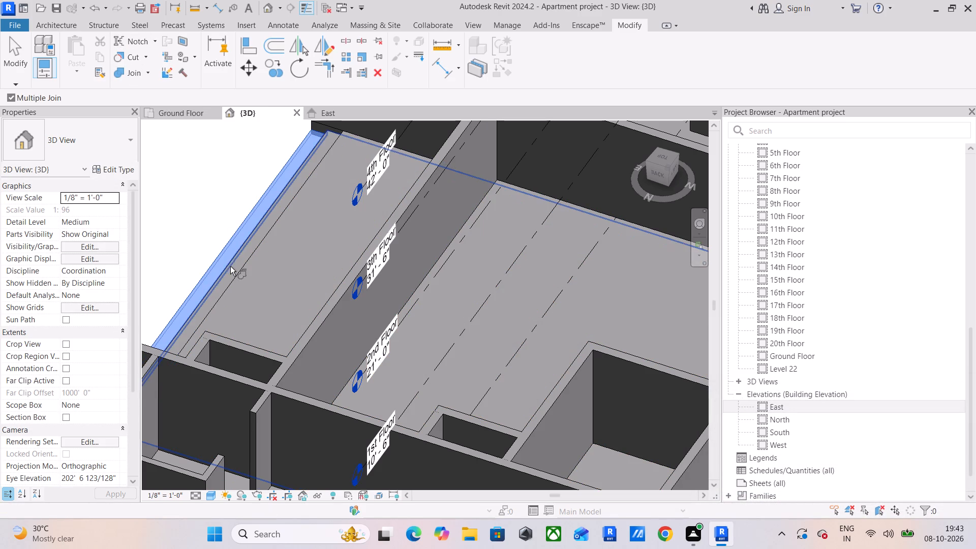
pyautogui.click(230, 263)
pyautogui.click(243, 264)
# Restart Multiple Join with the large open apartment's floor and join it to the long inner and dividing walls and both small recesses' walls.
pyautogui.scroll(-4, 198, 212)
pyautogui.click(131, 75)
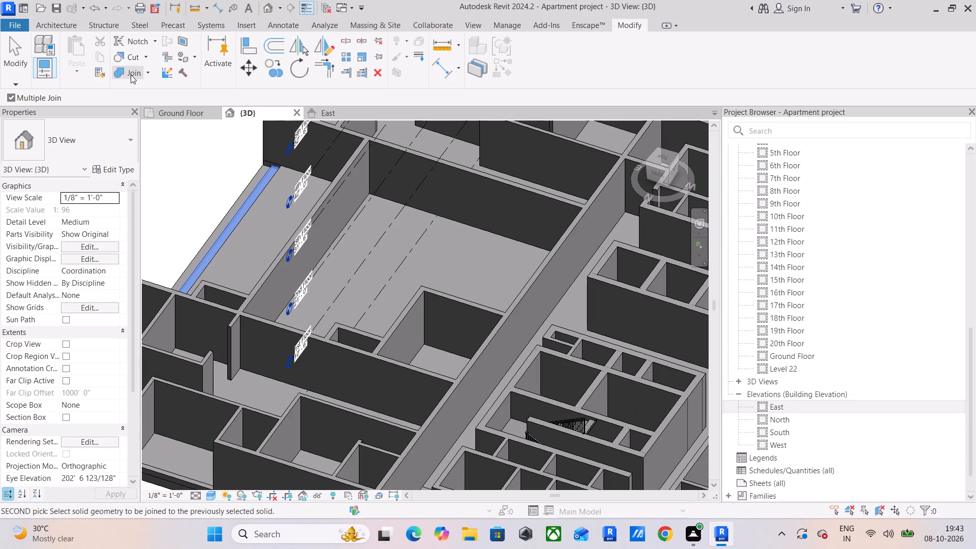
pyautogui.click(252, 212)
pyautogui.click(315, 211)
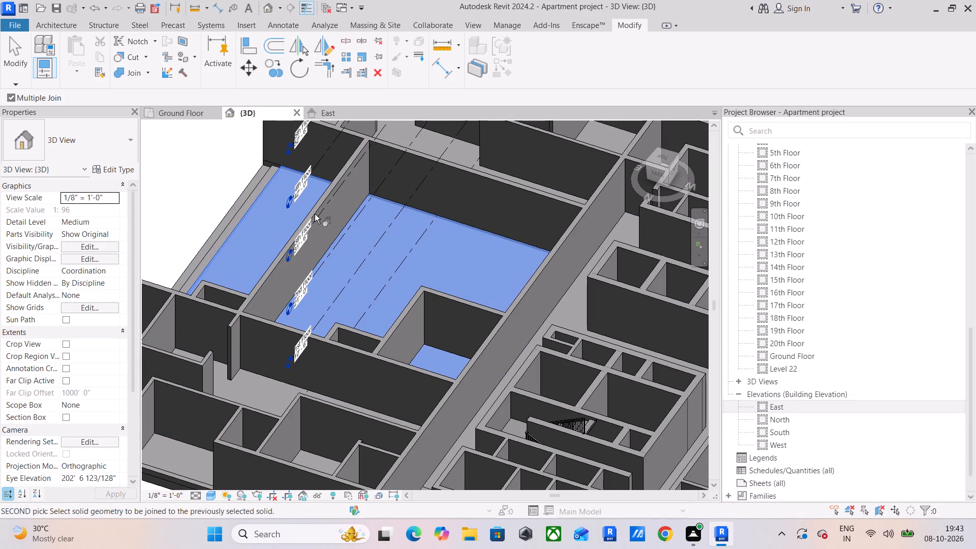
pyautogui.moveTo(439, 161); pyautogui.dragTo(436, 169)
pyautogui.click(385, 327)
pyautogui.click(365, 331)
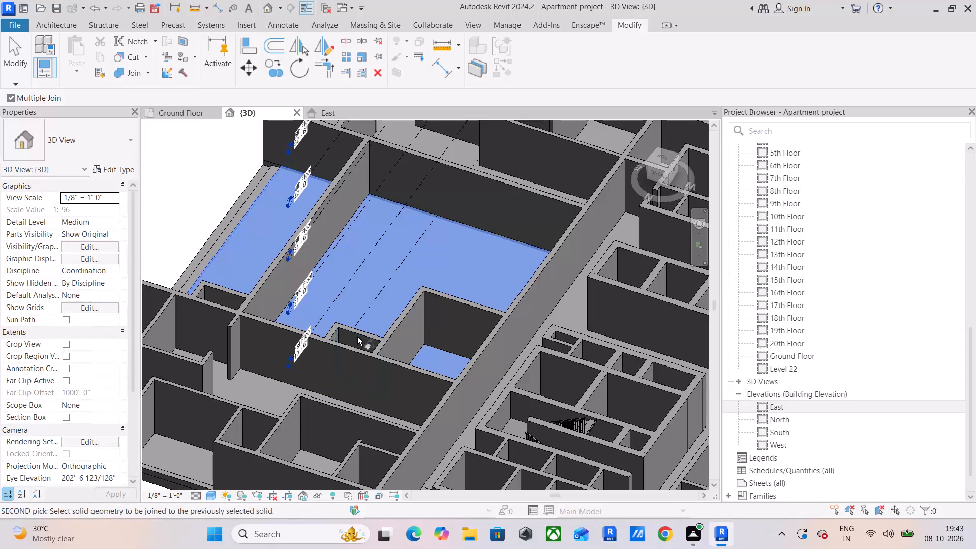
pyautogui.click(331, 328)
pyautogui.click(225, 291)
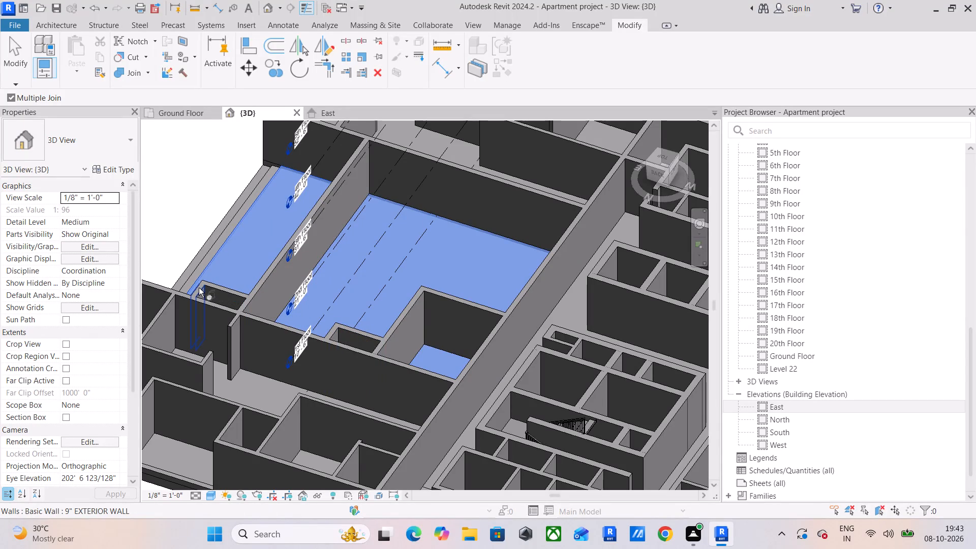
pyautogui.click(199, 285)
# Join the same open apartment floor to the corner room's walls and the dividing wall along its near side.
pyautogui.click(448, 298)
pyautogui.moveTo(440, 297); pyautogui.dragTo(365, 371, button='middle')
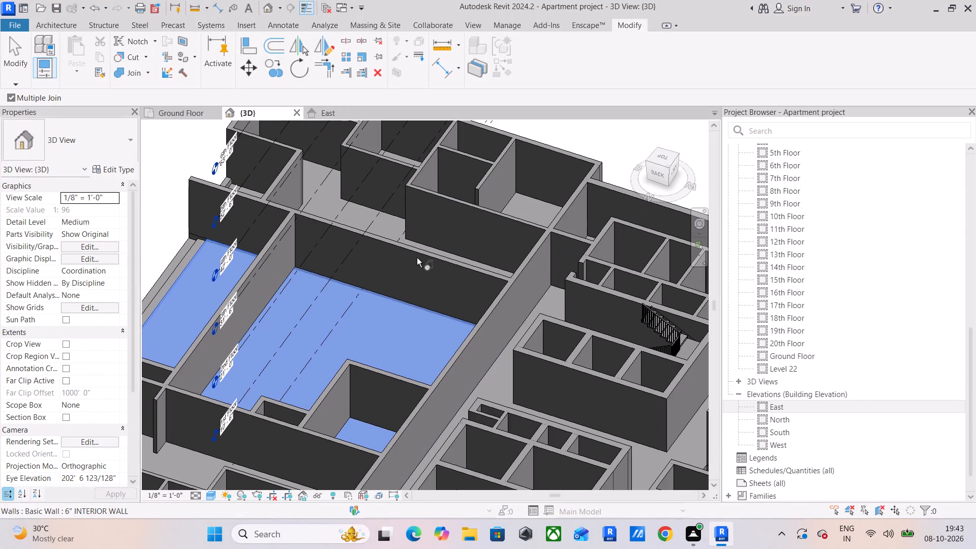
pyautogui.click(325, 435)
pyautogui.moveTo(258, 394); pyautogui.dragTo(431, 366, button='middle')
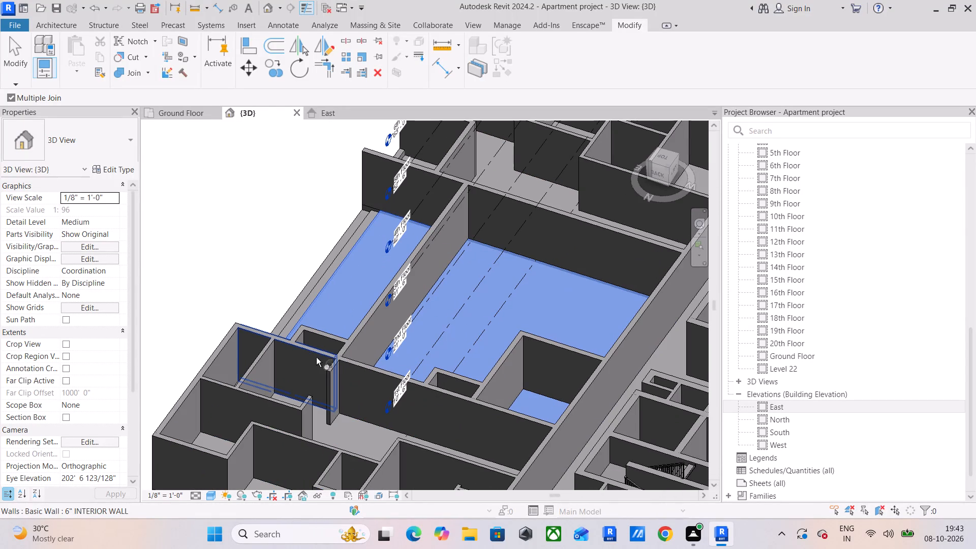
pyautogui.click(313, 350)
pyautogui.moveTo(466, 313); pyautogui.dragTo(366, 342, button='middle')
pyautogui.moveTo(377, 313); pyautogui.dragTo(358, 379, button='middle')
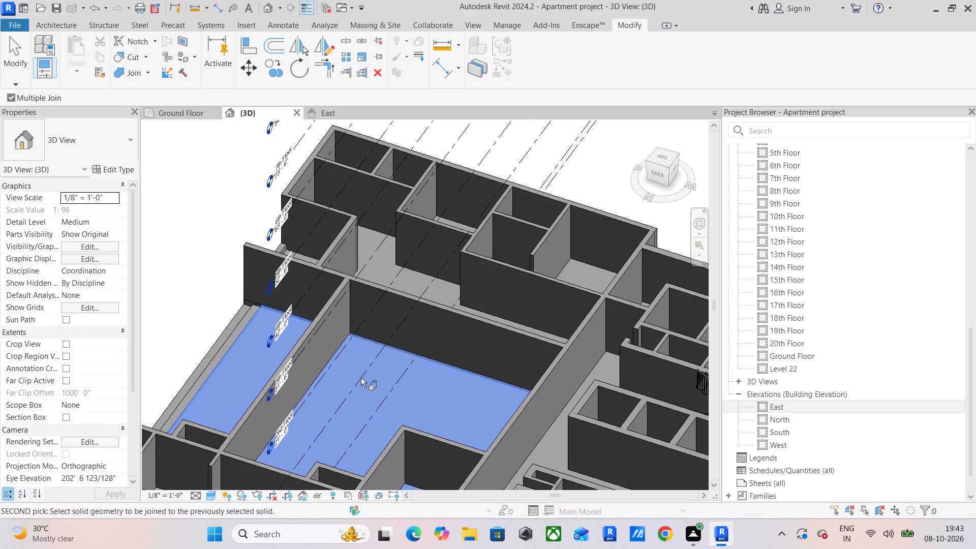
# Restart Multiple Join with the adjacent end apartment's floor and join it to the corridor-end rooms' partitions, outer wall and dividing wall.
pyautogui.click(137, 74)
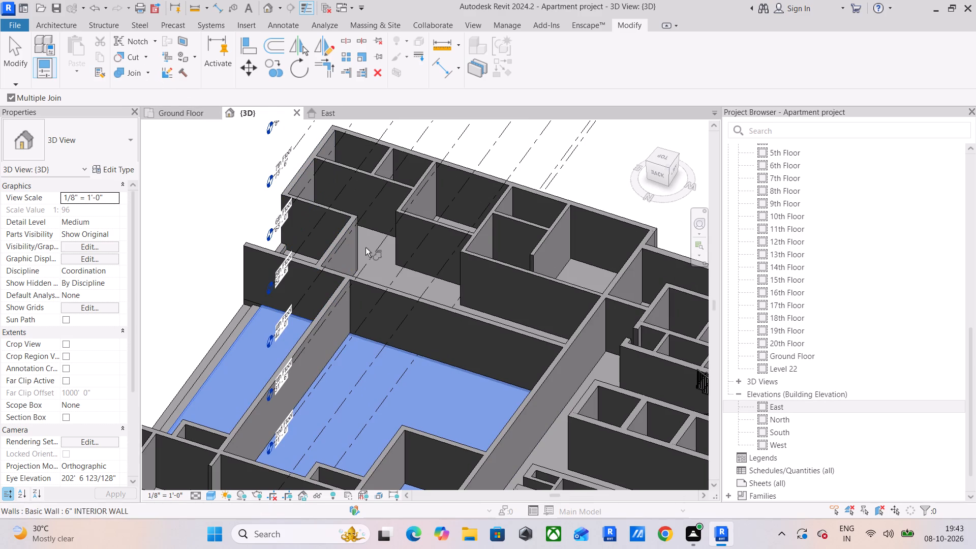
pyautogui.click(595, 267)
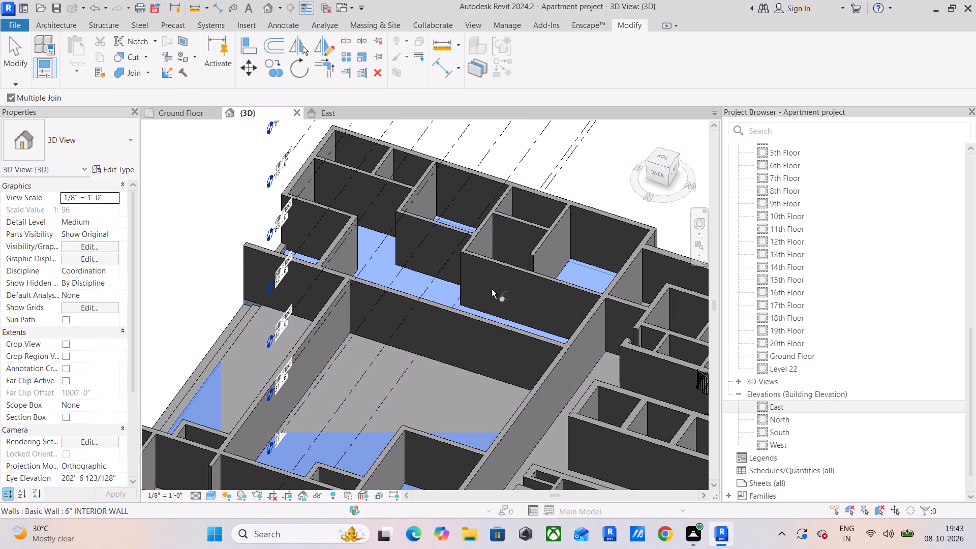
pyautogui.click(521, 273)
pyautogui.click(477, 233)
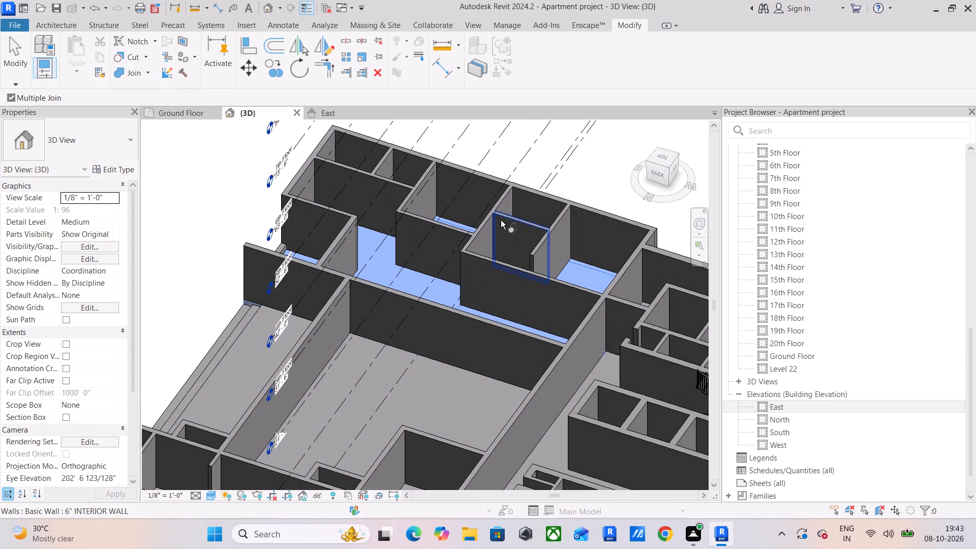
pyautogui.click(501, 217)
pyautogui.click(538, 245)
pyautogui.click(547, 194)
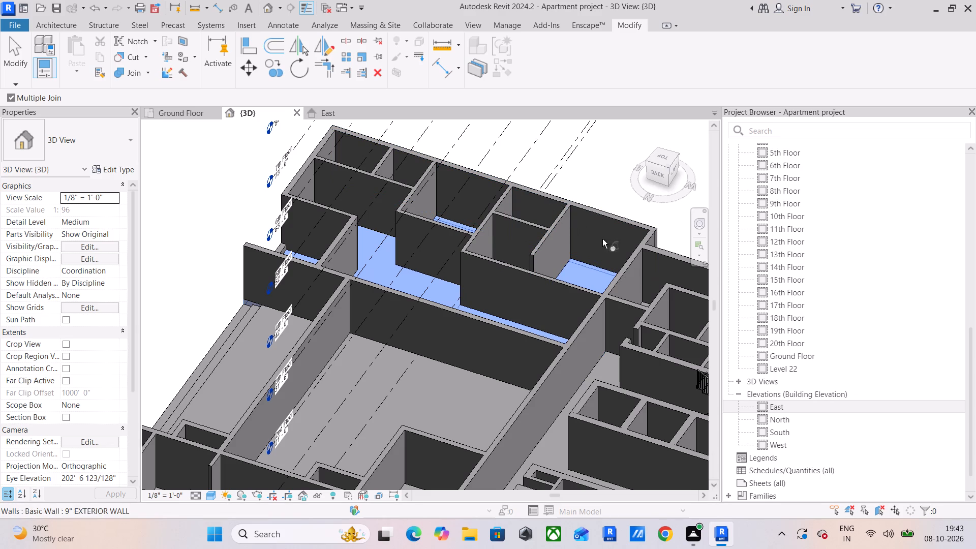
pyautogui.click(619, 266)
pyautogui.click(558, 343)
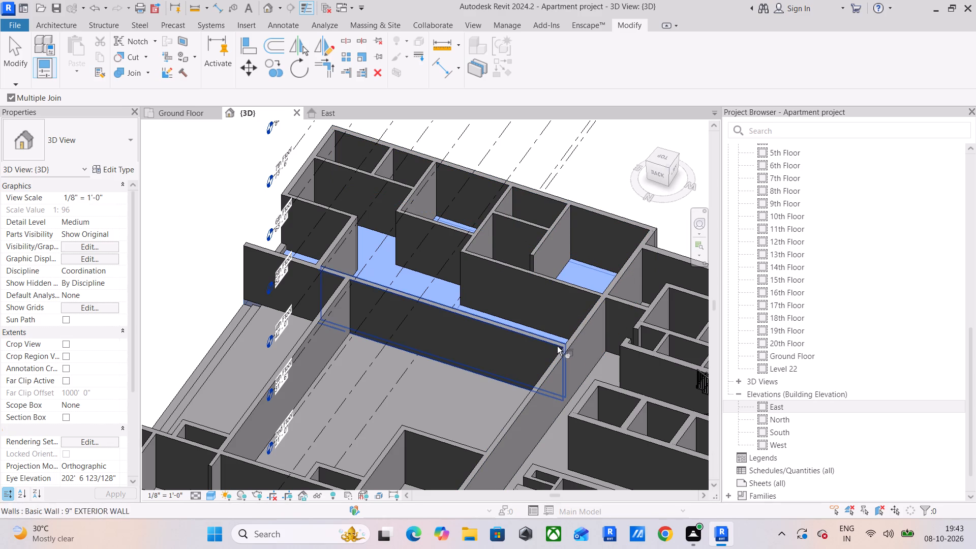
# Join the same end apartment floor to the walls and partitions of its outer-end rooms, then finish the joining.
pyautogui.click(316, 264)
pyautogui.click(326, 252)
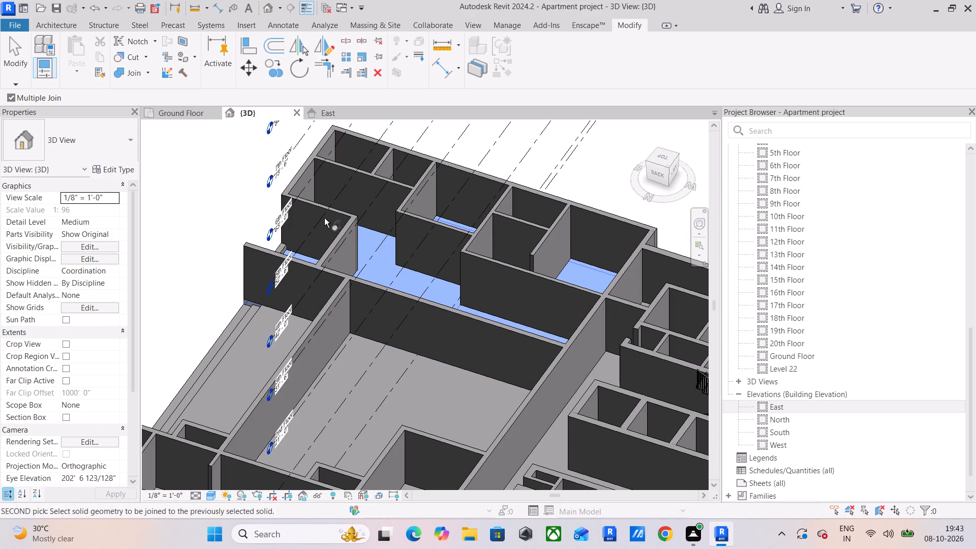
pyautogui.click(324, 208)
pyautogui.click(301, 169)
pyautogui.click(331, 162)
pyautogui.click(385, 153)
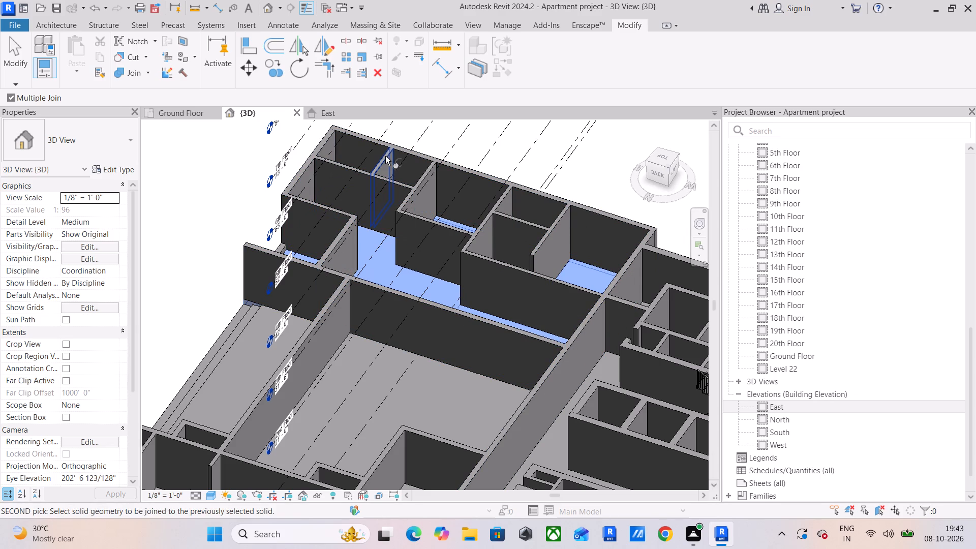
pyautogui.click(400, 146)
pyautogui.click(423, 174)
pyautogui.click(417, 217)
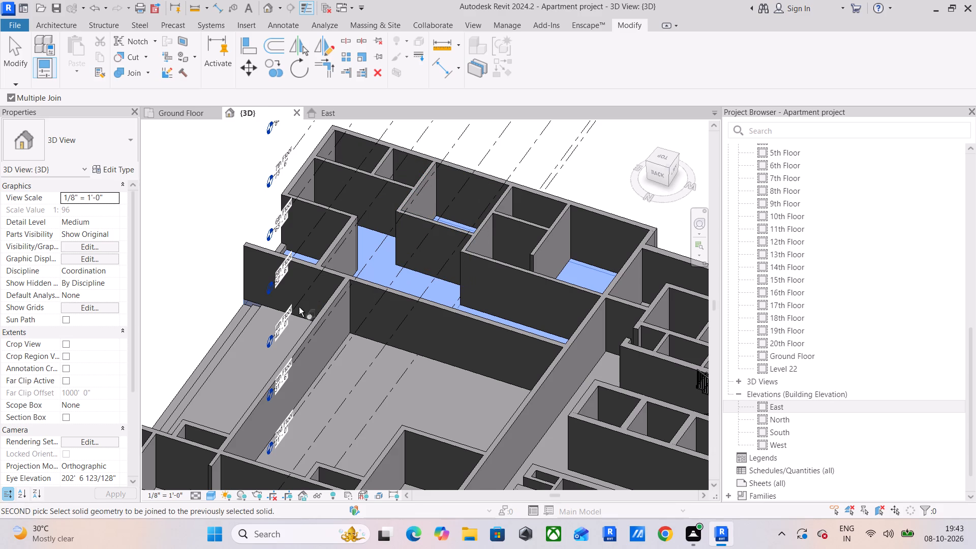
pyautogui.moveTo(300, 304); pyautogui.dragTo(325, 234, button='middle')
pyautogui.moveTo(352, 250); pyautogui.dragTo(281, 266, button='middle')
pyautogui.moveTo(411, 251); pyautogui.dragTo(331, 267, button='middle')
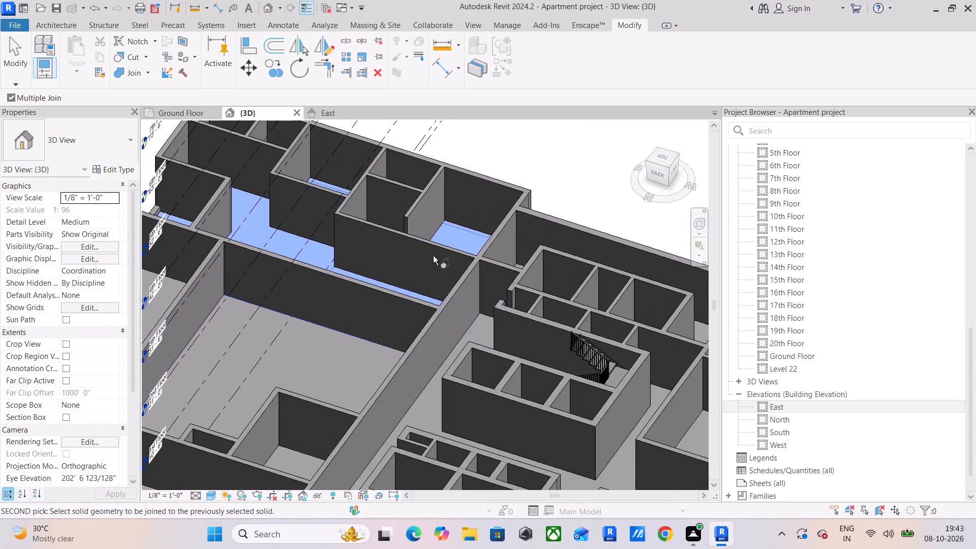
pyautogui.scroll(-2, 435, 252)
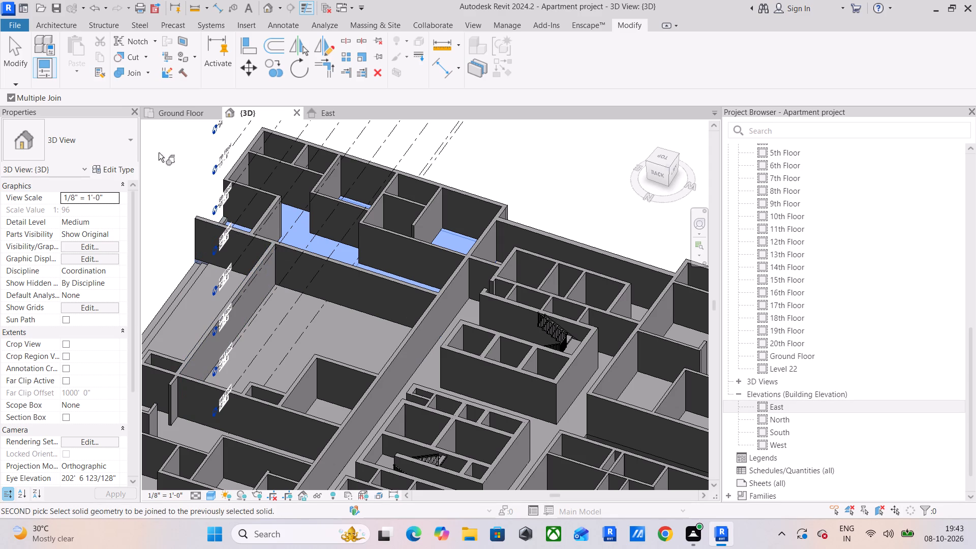
pyautogui.click(10, 50)
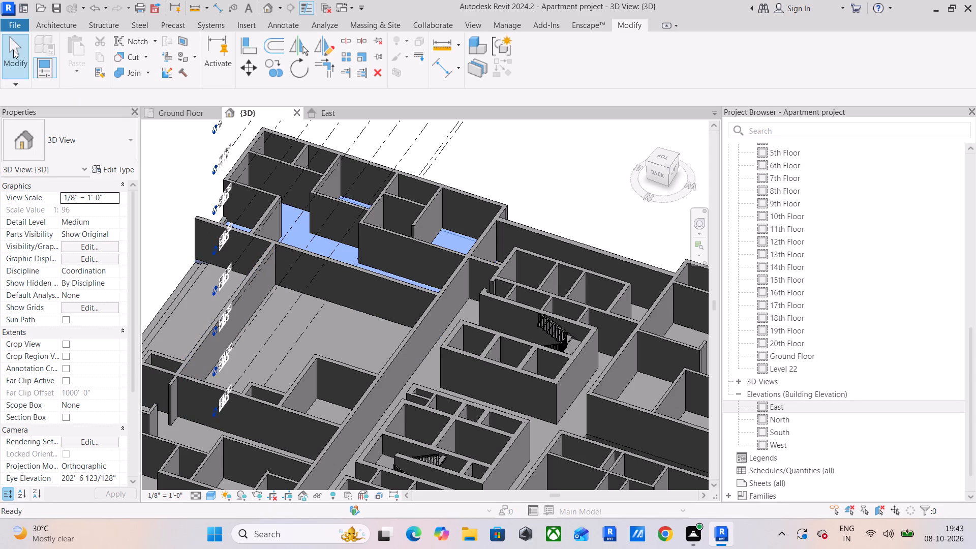
# Restart Multiple Join with the apartment floor across the core, beside the small projecting balcony, and join it to its outer-end walls and partitions.
pyautogui.click(461, 155)
pyautogui.moveTo(499, 168); pyautogui.dragTo(497, 144, button='middle')
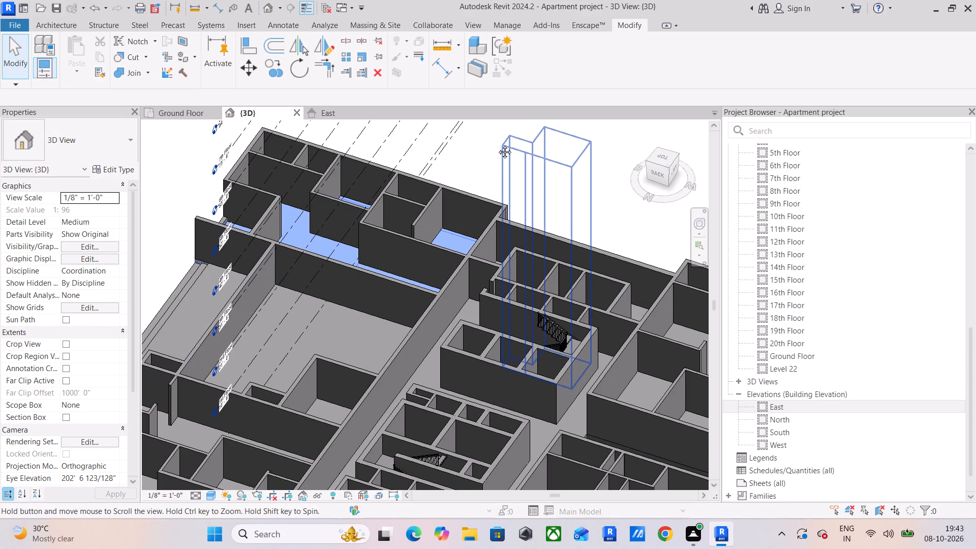
pyautogui.moveTo(497, 144); pyautogui.dragTo(492, 124, button='middle')
pyautogui.click(132, 74)
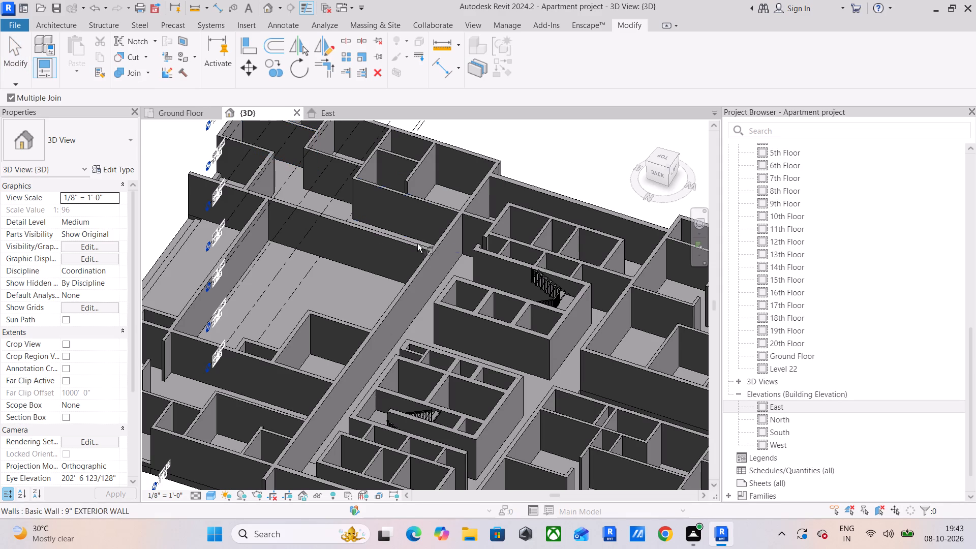
pyautogui.moveTo(514, 243); pyautogui.dragTo(382, 216, button='middle')
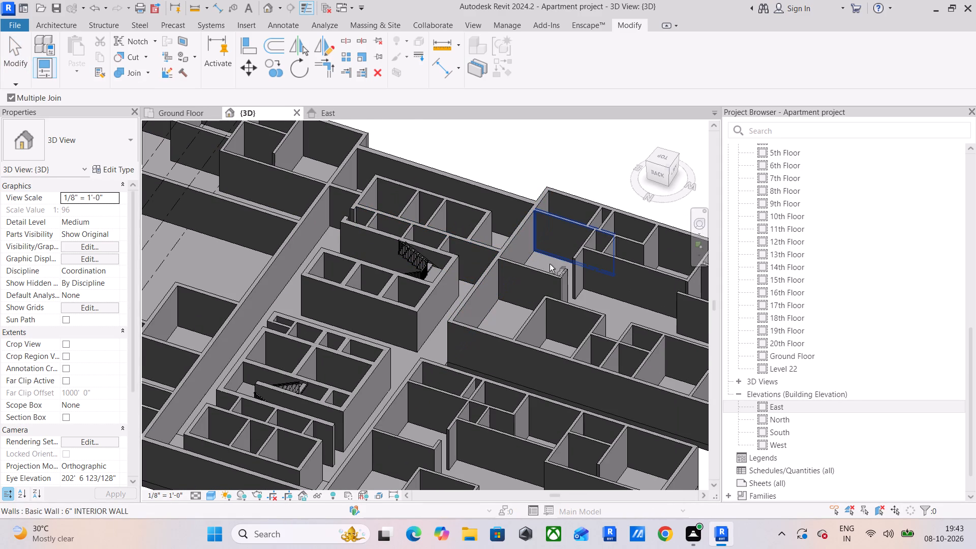
pyautogui.moveTo(605, 296); pyautogui.dragTo(460, 166, button='middle')
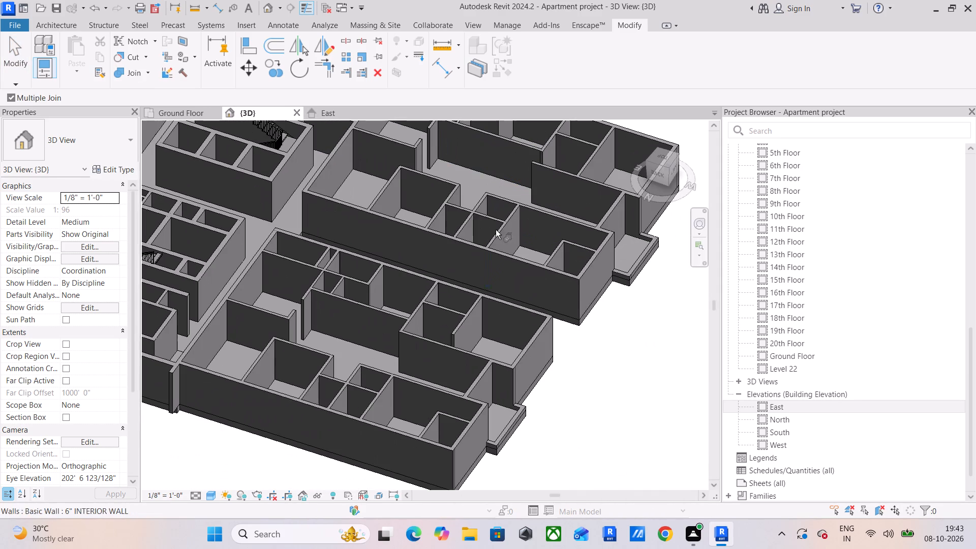
pyautogui.click(589, 309)
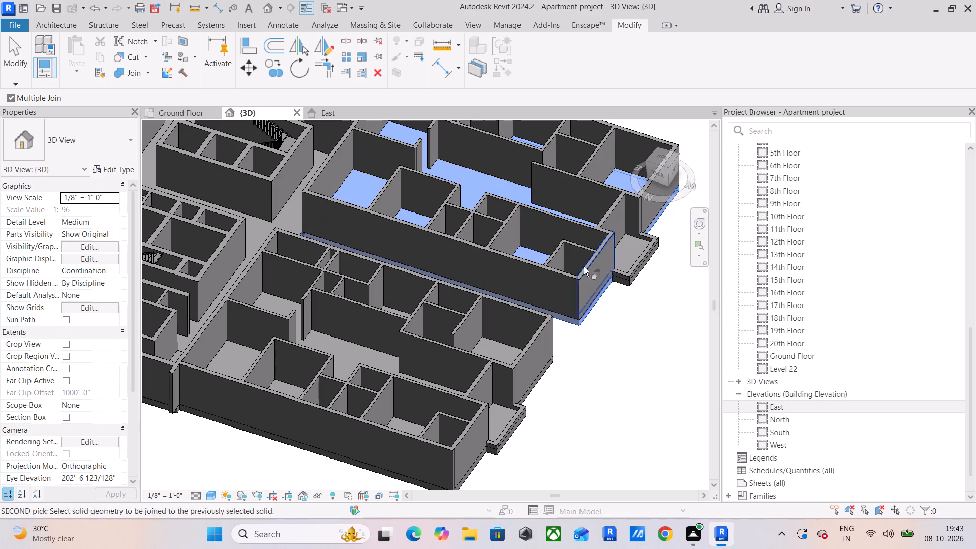
pyautogui.click(575, 275)
pyautogui.click(589, 270)
pyautogui.click(581, 247)
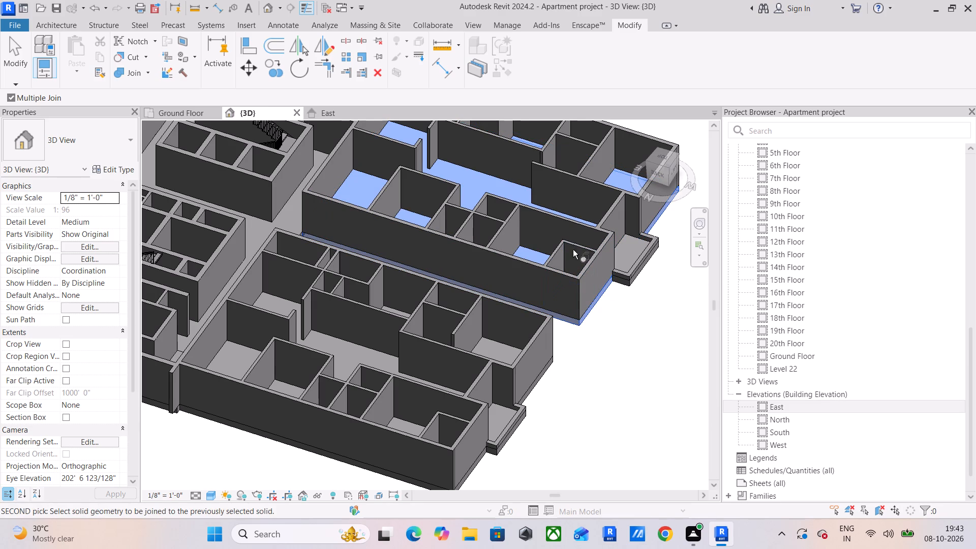
pyautogui.click(559, 248)
pyautogui.click(503, 223)
pyautogui.click(510, 218)
# Join the same apartment floor to the partitions of the middle bedroom and the small adjoining rooms along its long side wall.
pyautogui.click(382, 193)
pyautogui.click(419, 176)
pyautogui.click(436, 210)
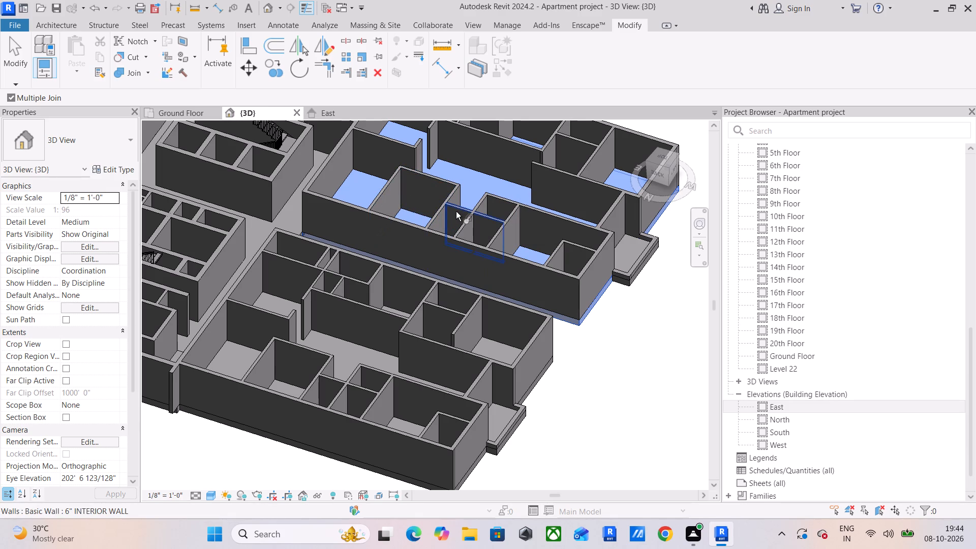
pyautogui.click(457, 208)
pyautogui.click(461, 223)
pyautogui.click(481, 206)
pyautogui.click(503, 201)
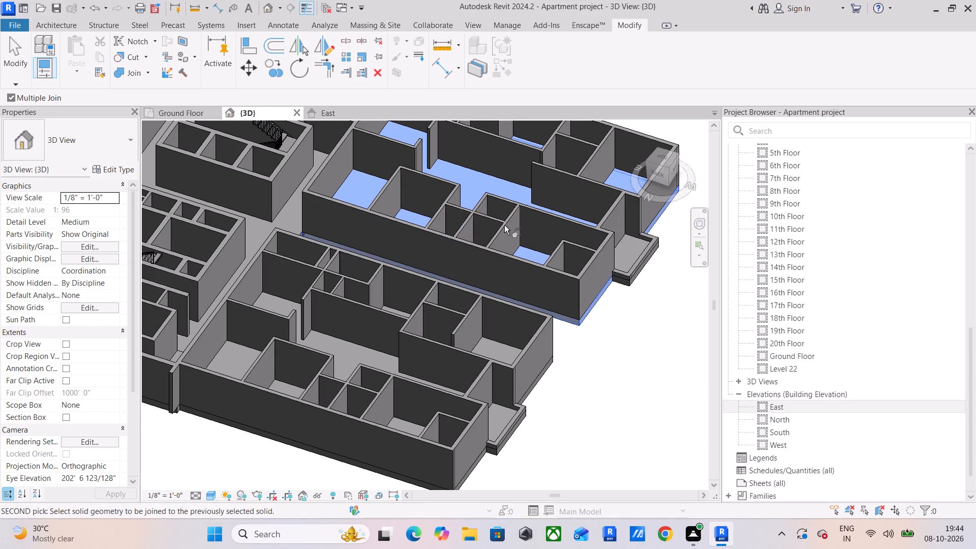
pyautogui.click(504, 222)
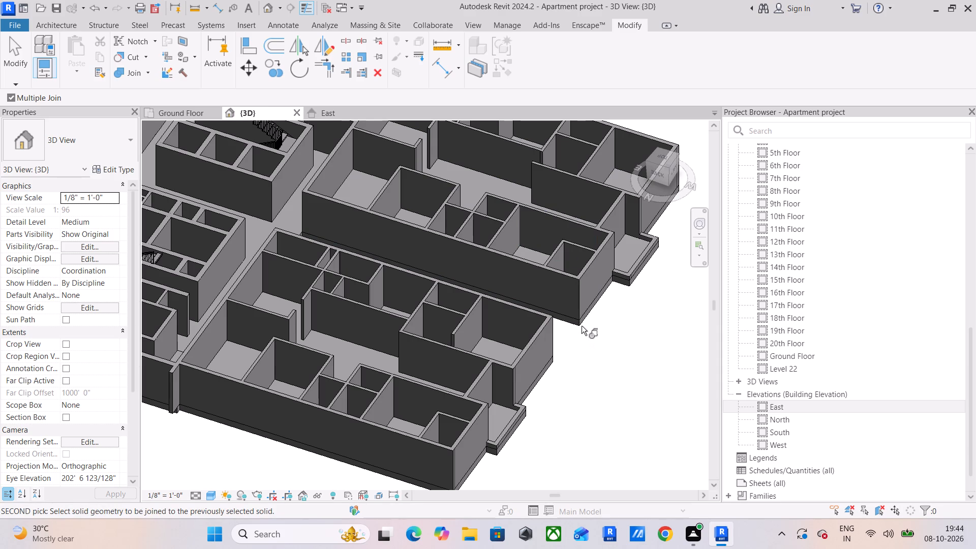
# Restart Multiple Join with the same apartment floor and join it to the partitions of the outer rooms on its opposite side.
pyautogui.click(140, 76)
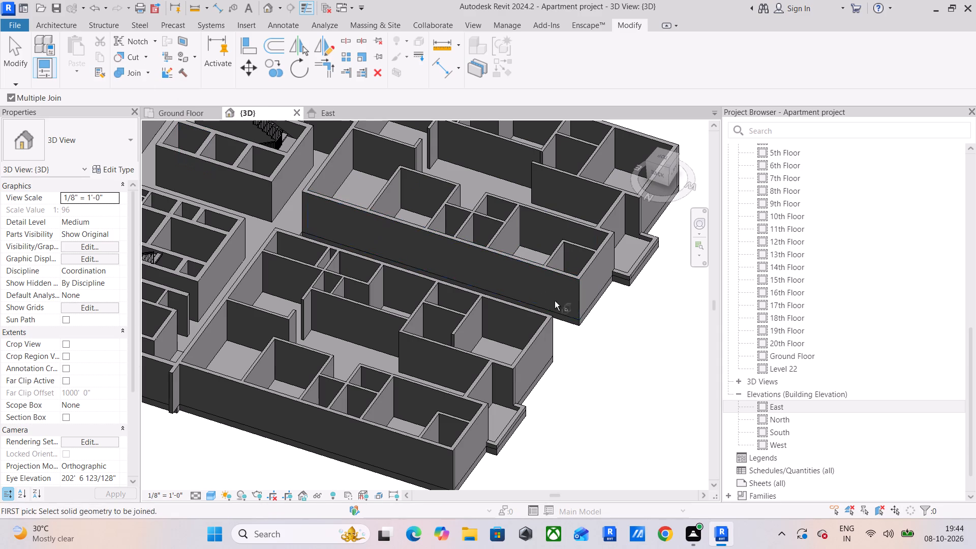
pyautogui.click(578, 322)
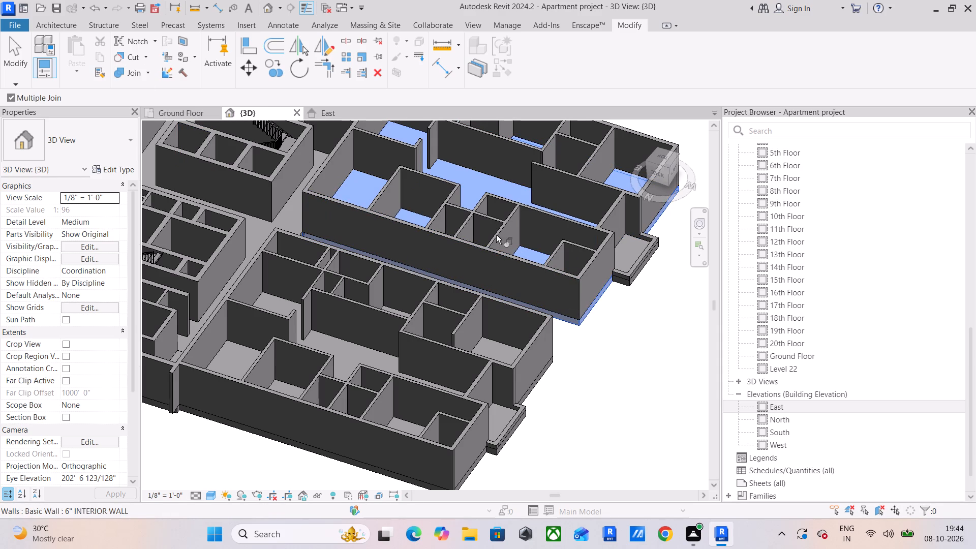
pyautogui.click(606, 209)
pyautogui.moveTo(619, 207); pyautogui.dragTo(598, 238, button='middle')
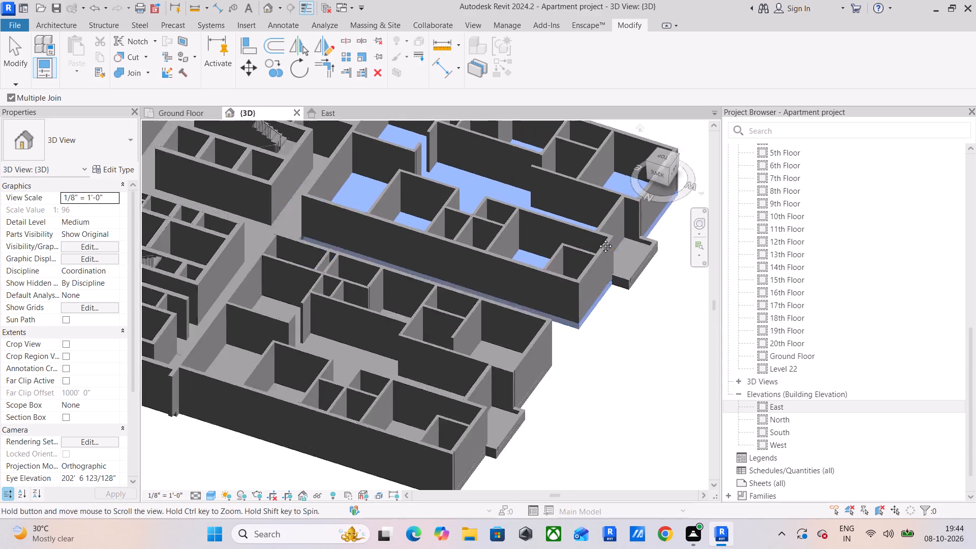
pyautogui.moveTo(598, 238); pyautogui.dragTo(550, 304, button='middle')
pyautogui.click(516, 277)
pyautogui.click(519, 254)
pyautogui.click(516, 235)
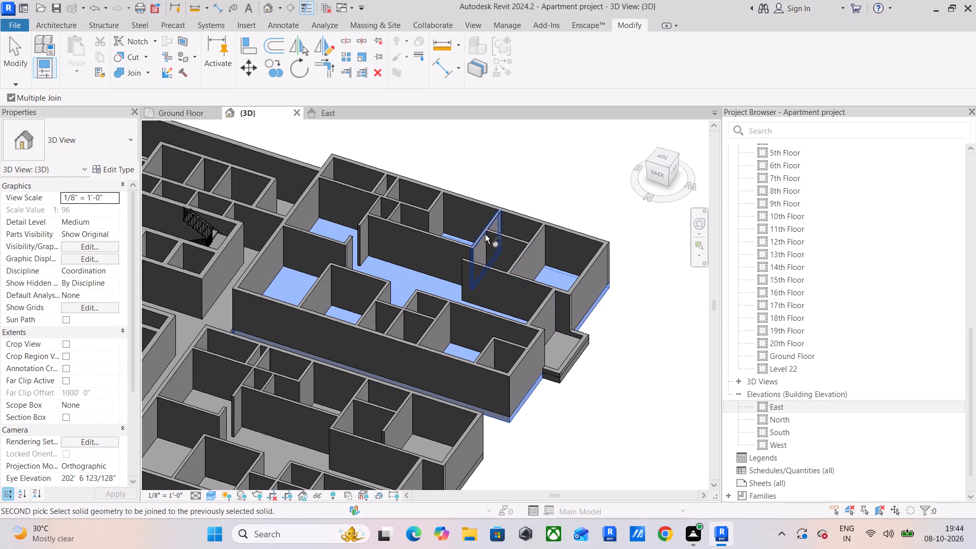
pyautogui.click(485, 231)
pyautogui.moveTo(438, 242); pyautogui.dragTo(432, 240)
# Join the same apartment floor to the exterior walls and partitions of its opposite side and inner end, and to the wall beside the small balcony.
pyautogui.click(358, 222)
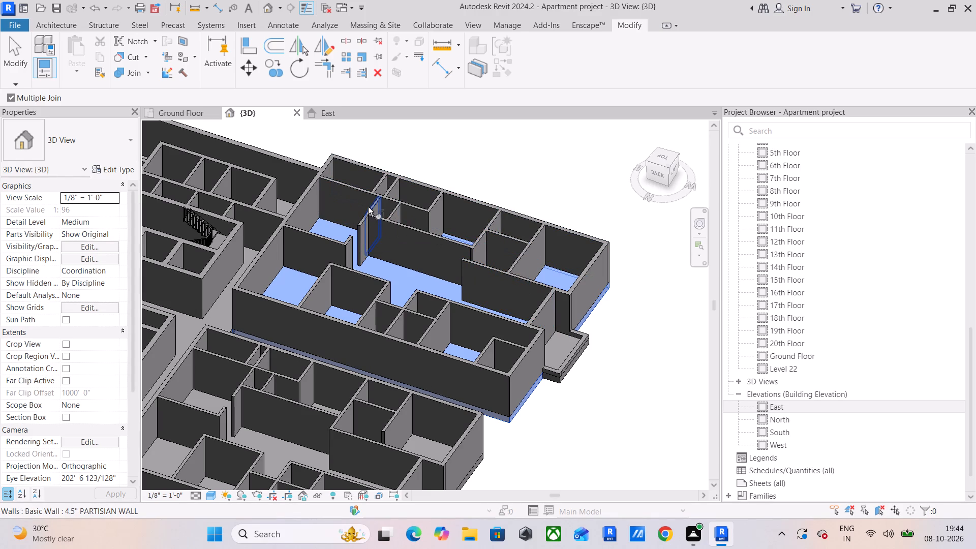
pyautogui.click(368, 204)
pyautogui.click(374, 195)
pyautogui.click(377, 183)
pyautogui.click(386, 183)
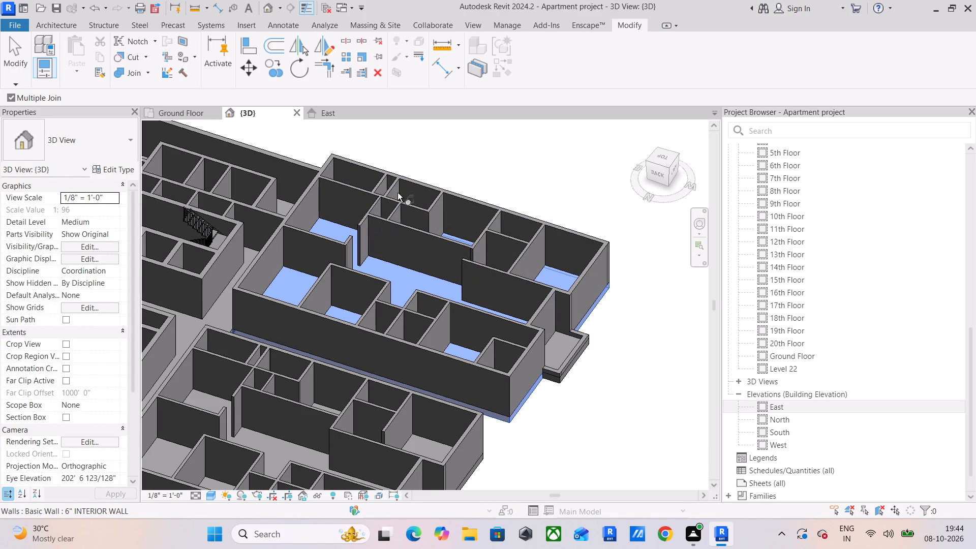
pyautogui.click(404, 200)
pyautogui.click(391, 205)
pyautogui.click(434, 201)
pyautogui.click(458, 192)
pyautogui.click(325, 163)
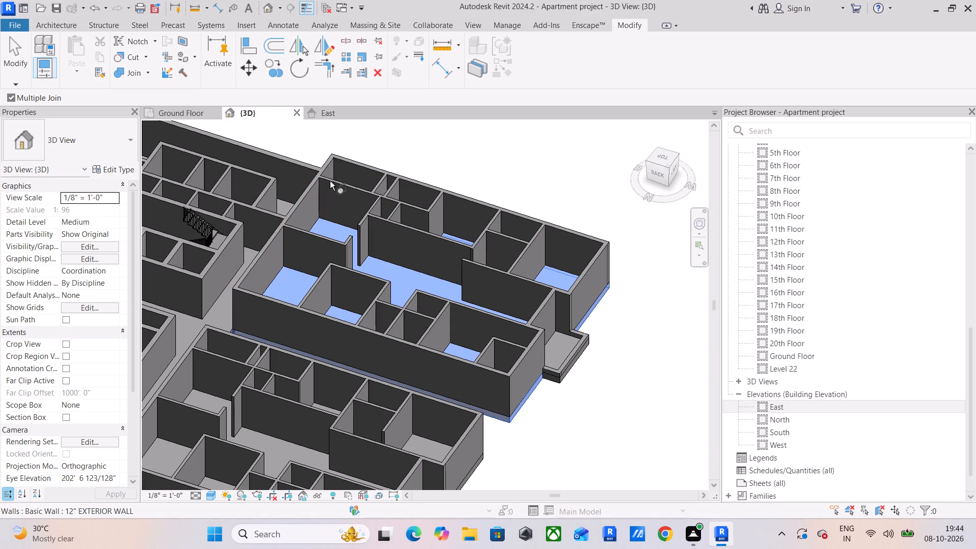
pyautogui.click(309, 232)
pyautogui.click(352, 237)
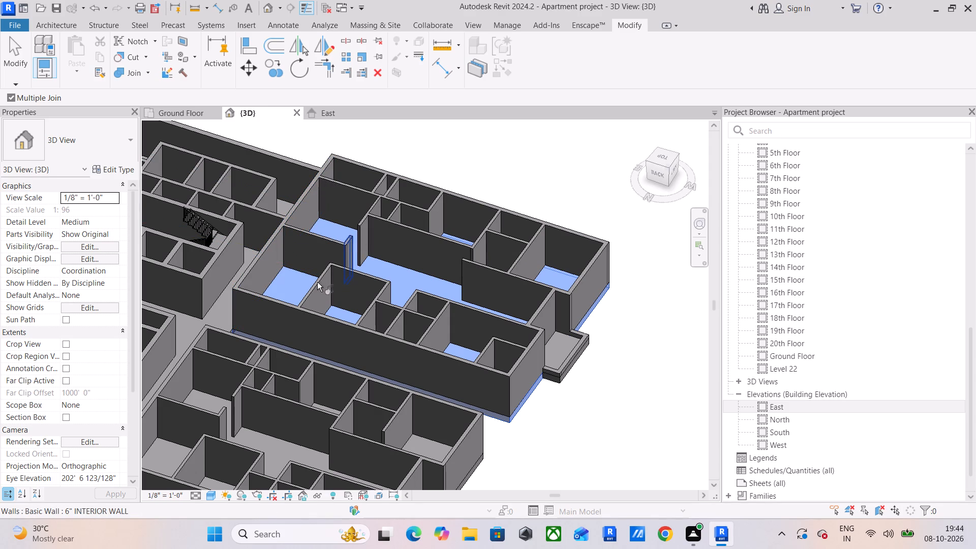
pyautogui.click(573, 282)
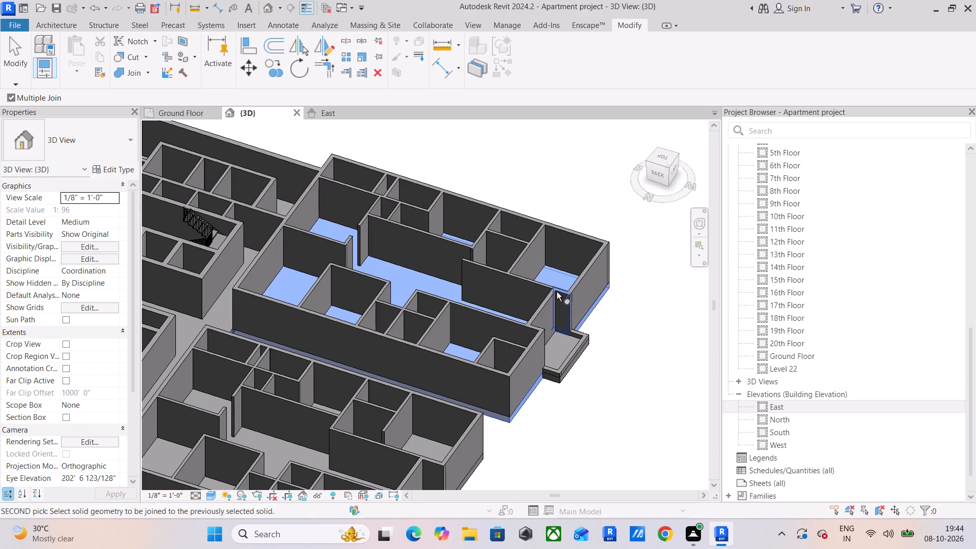
pyautogui.click(557, 289)
# Restart Multiple Join with the small projecting balcony's floor and join it to the low parapet walls around its edge.
pyautogui.scroll(9, 555, 290)
pyautogui.moveTo(561, 267); pyautogui.dragTo(422, 387, button='middle')
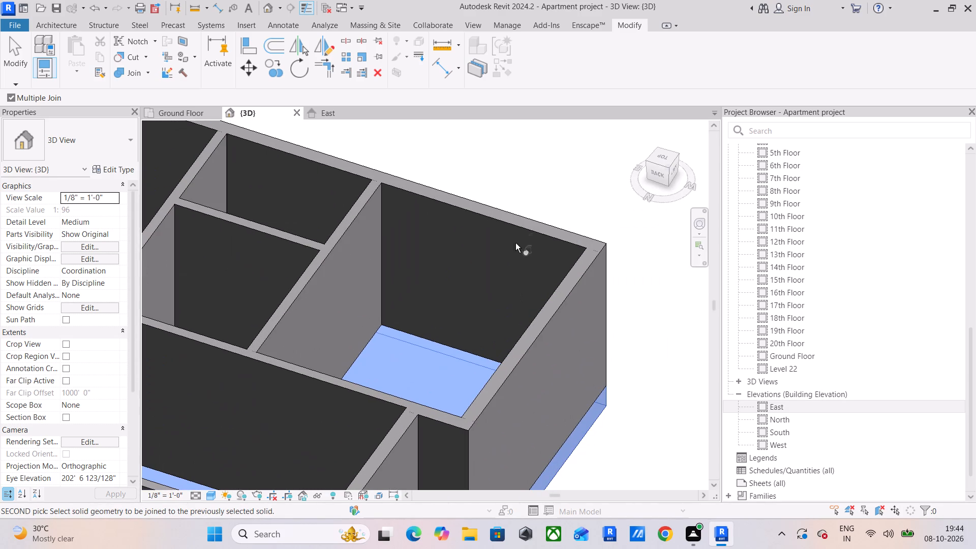
pyautogui.scroll(-1, 353, 346)
pyautogui.moveTo(354, 343); pyautogui.dragTo(395, 257, button='middle')
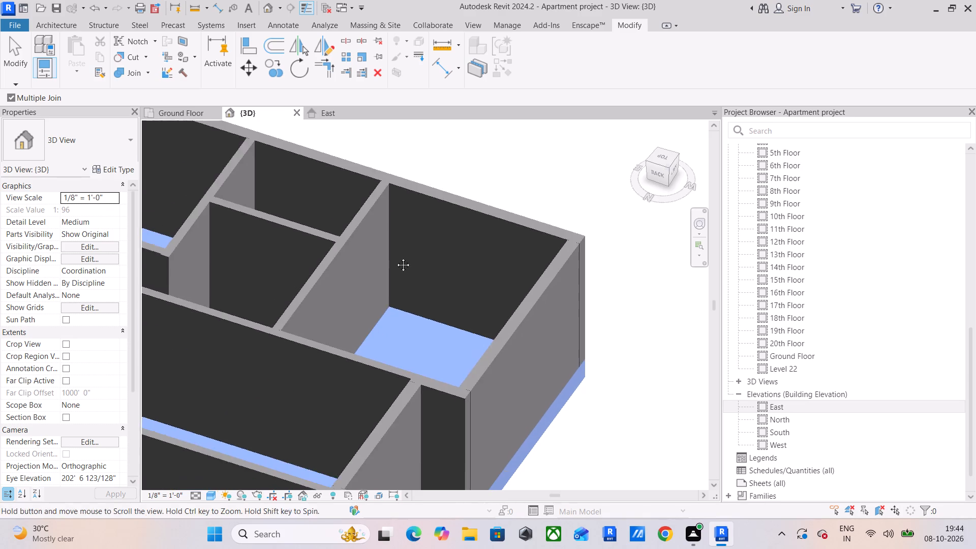
pyautogui.moveTo(395, 257); pyautogui.dragTo(419, 186, button='middle')
pyautogui.moveTo(407, 317); pyautogui.dragTo(403, 194, button='middle')
pyautogui.click(139, 73)
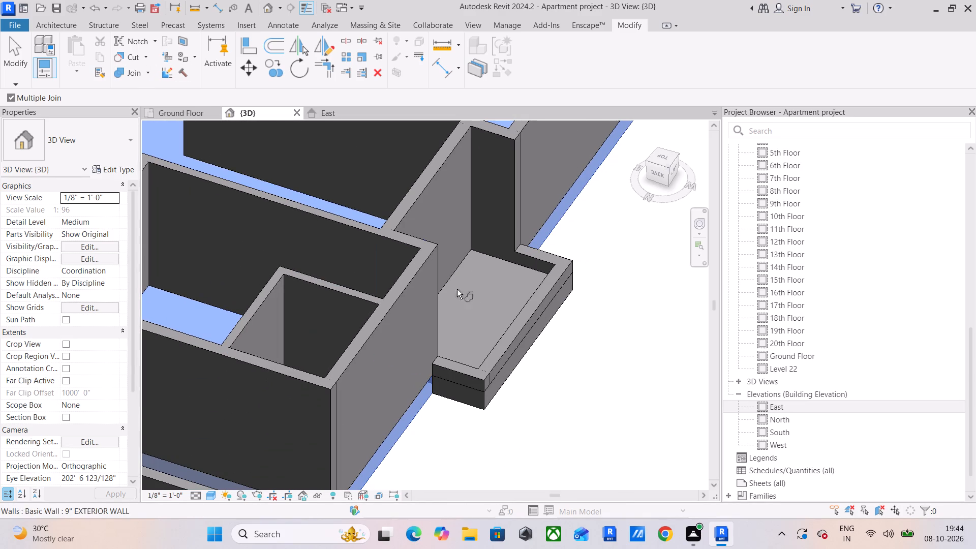
pyautogui.scroll(4, 463, 296)
pyautogui.moveTo(507, 386); pyautogui.dragTo(502, 300, button='middle')
pyautogui.click(494, 394)
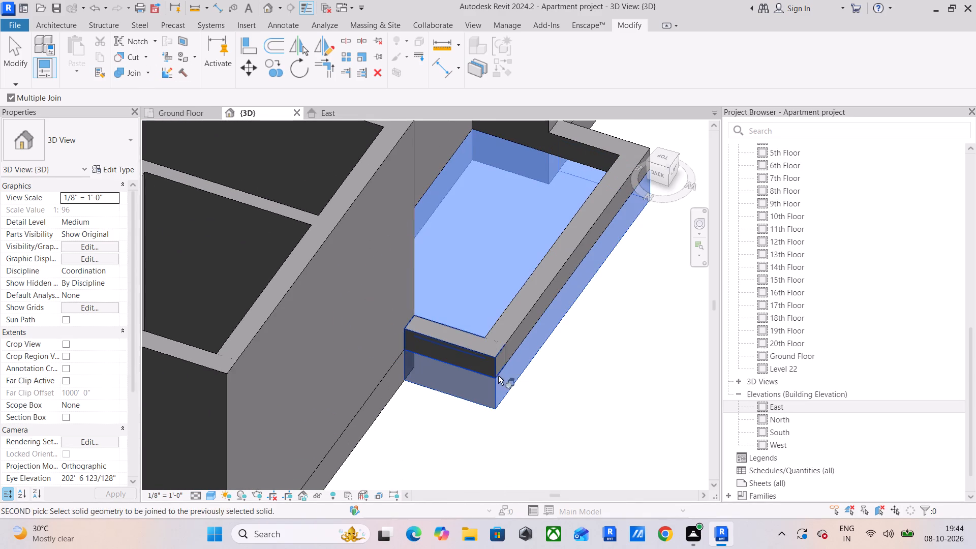
pyautogui.click(480, 337)
pyautogui.click(523, 324)
pyautogui.moveTo(541, 295); pyautogui.dragTo(496, 418, button='middle')
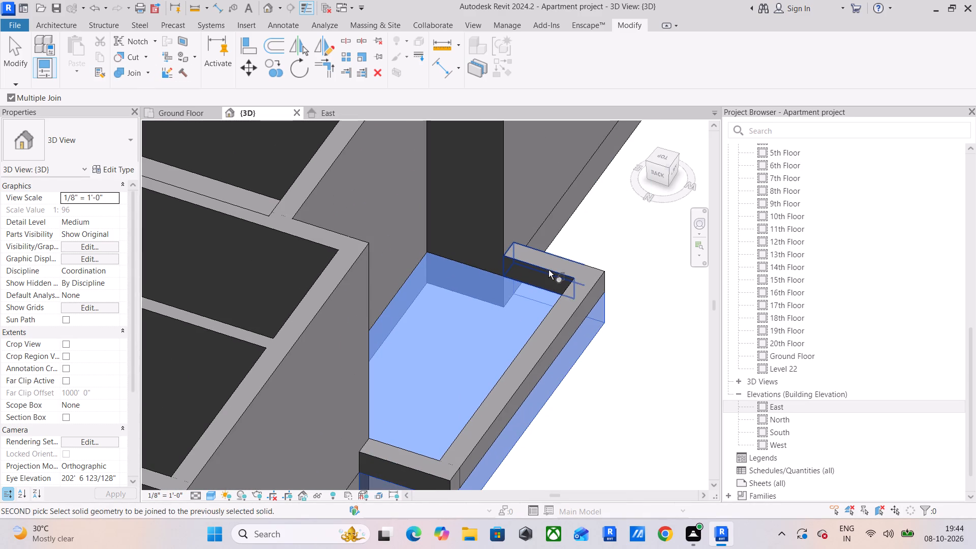
pyautogui.click(548, 267)
# Join the same balcony floor to the adjoining apartment exterior walls, then finish the joining.
pyautogui.scroll(-3, 502, 211)
pyautogui.click(397, 165)
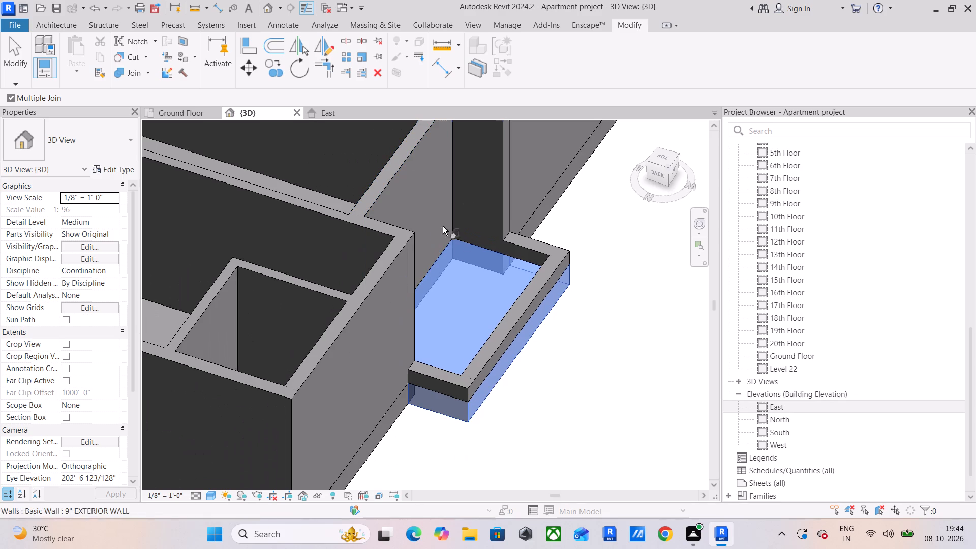
pyautogui.click(381, 227)
pyautogui.click(399, 240)
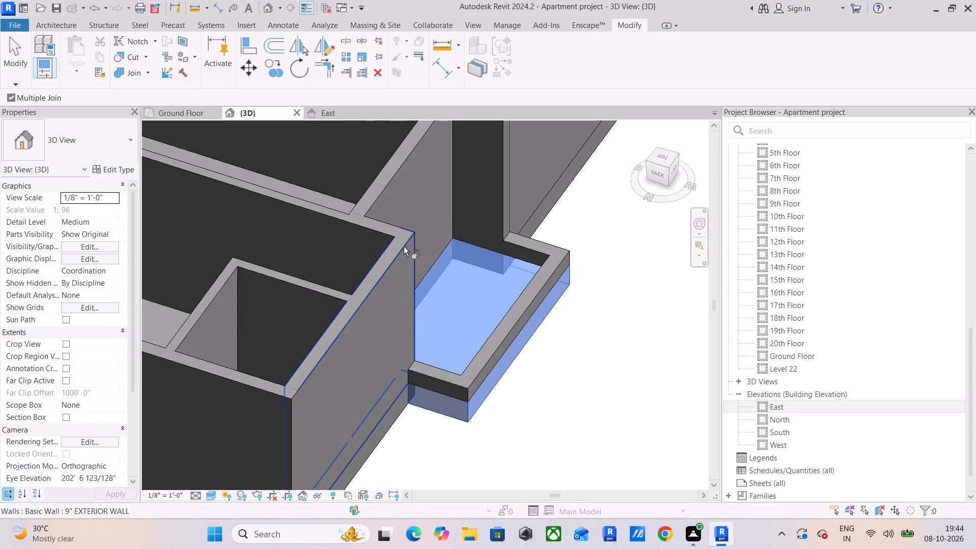
pyautogui.moveTo(489, 240); pyautogui.dragTo(443, 411, button='middle')
pyautogui.click(439, 269)
pyautogui.click(471, 261)
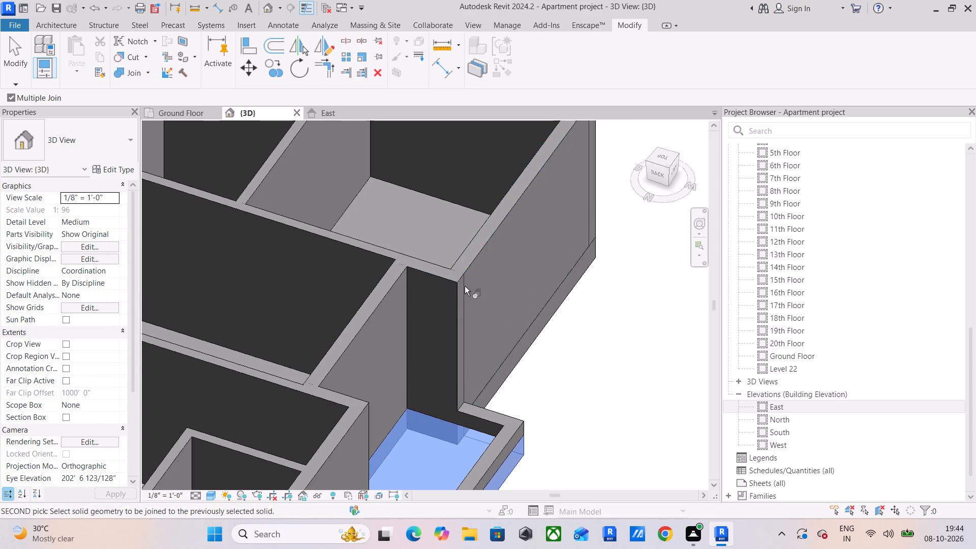
pyautogui.scroll(-4, 465, 283)
pyautogui.moveTo(498, 331); pyautogui.dragTo(536, 280, button='middle')
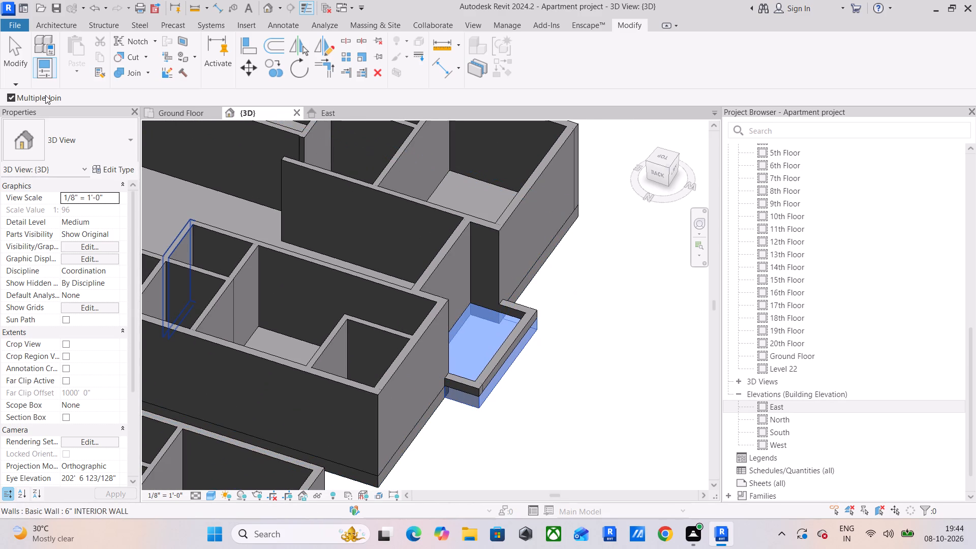
pyautogui.click(580, 378)
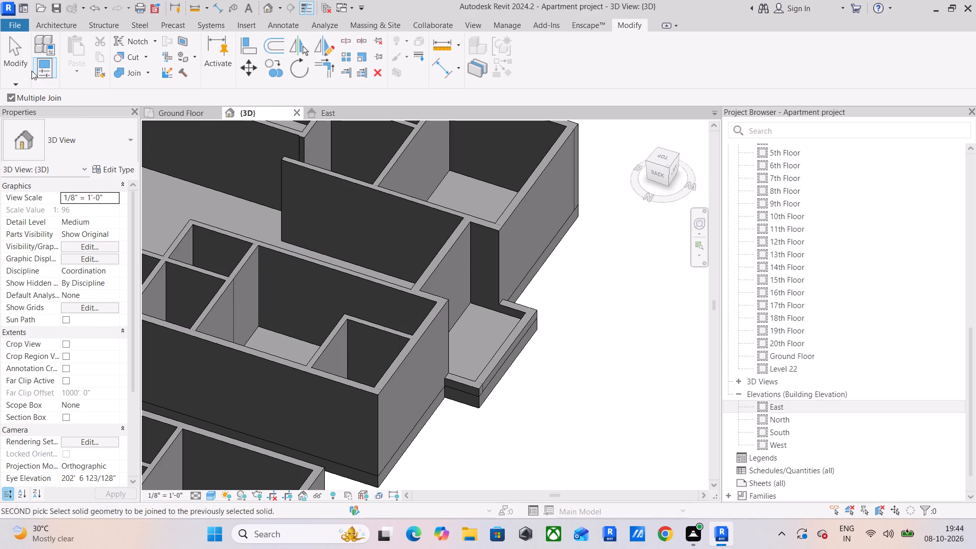
pyautogui.click(17, 53)
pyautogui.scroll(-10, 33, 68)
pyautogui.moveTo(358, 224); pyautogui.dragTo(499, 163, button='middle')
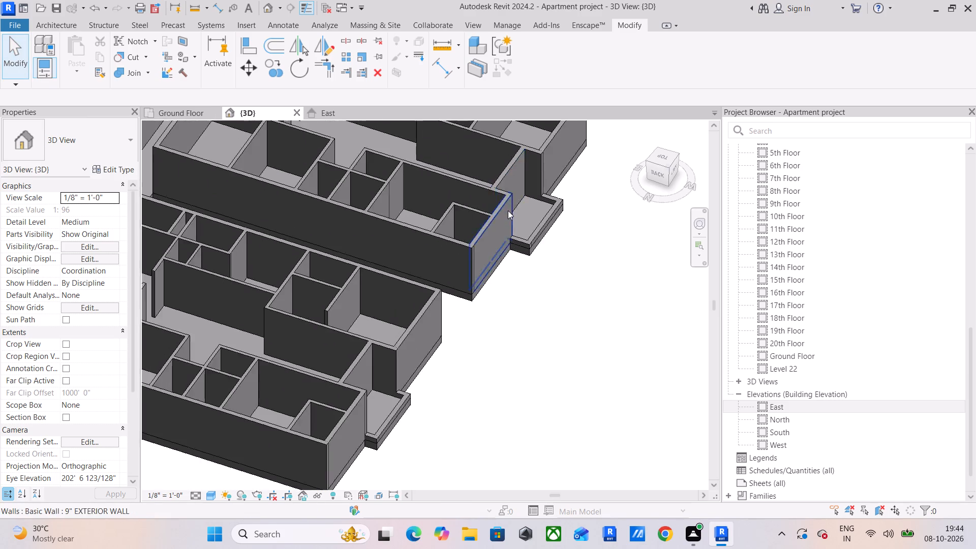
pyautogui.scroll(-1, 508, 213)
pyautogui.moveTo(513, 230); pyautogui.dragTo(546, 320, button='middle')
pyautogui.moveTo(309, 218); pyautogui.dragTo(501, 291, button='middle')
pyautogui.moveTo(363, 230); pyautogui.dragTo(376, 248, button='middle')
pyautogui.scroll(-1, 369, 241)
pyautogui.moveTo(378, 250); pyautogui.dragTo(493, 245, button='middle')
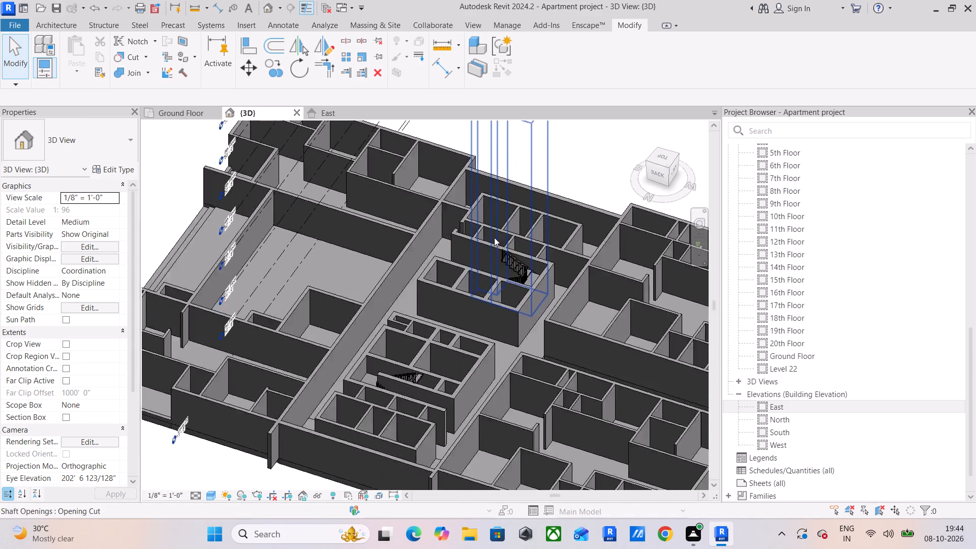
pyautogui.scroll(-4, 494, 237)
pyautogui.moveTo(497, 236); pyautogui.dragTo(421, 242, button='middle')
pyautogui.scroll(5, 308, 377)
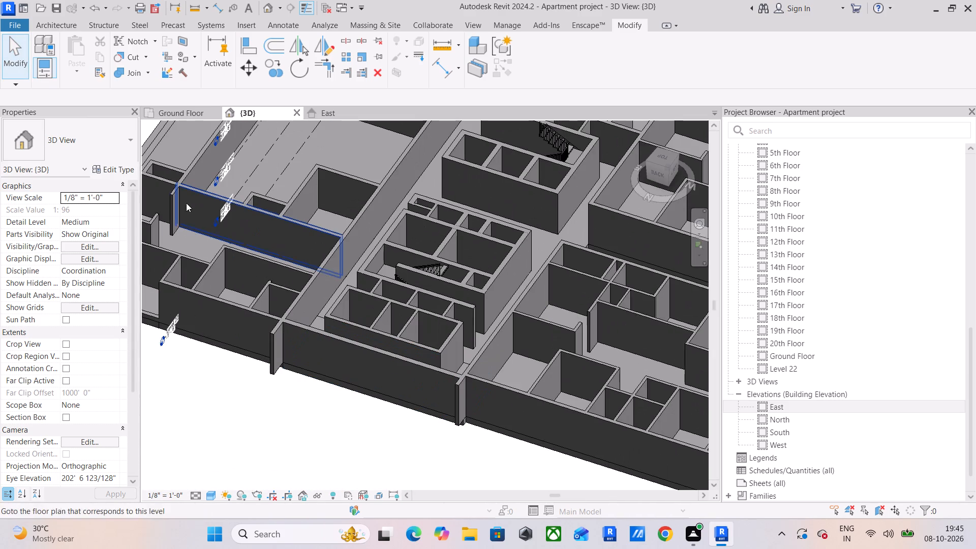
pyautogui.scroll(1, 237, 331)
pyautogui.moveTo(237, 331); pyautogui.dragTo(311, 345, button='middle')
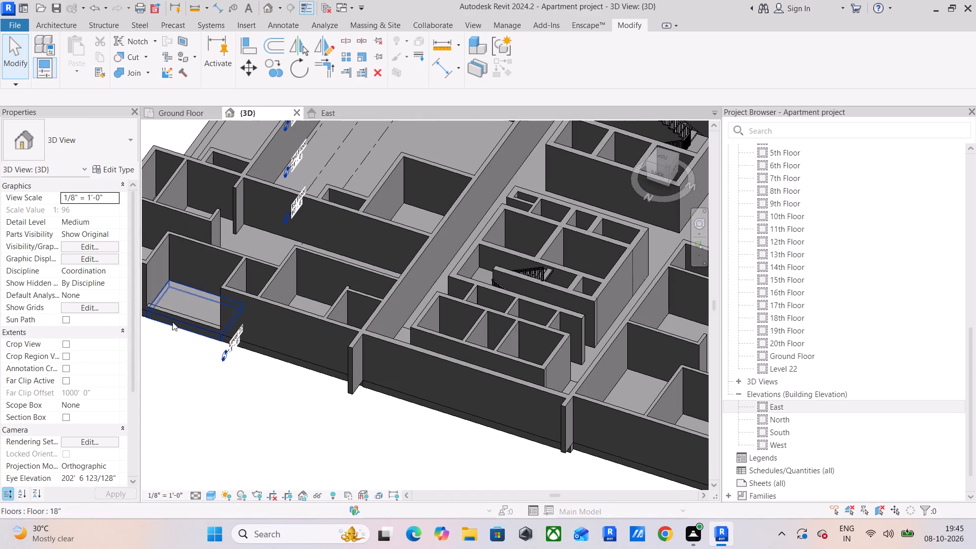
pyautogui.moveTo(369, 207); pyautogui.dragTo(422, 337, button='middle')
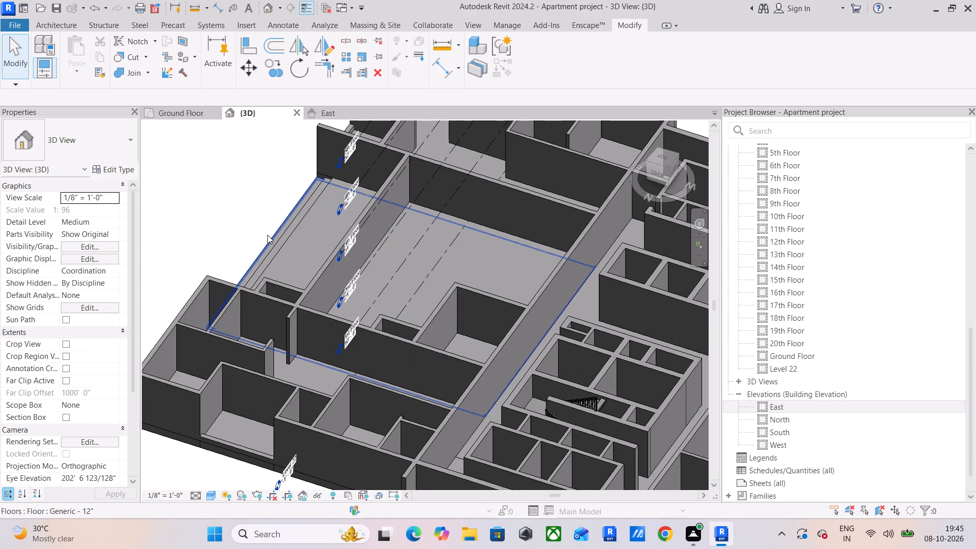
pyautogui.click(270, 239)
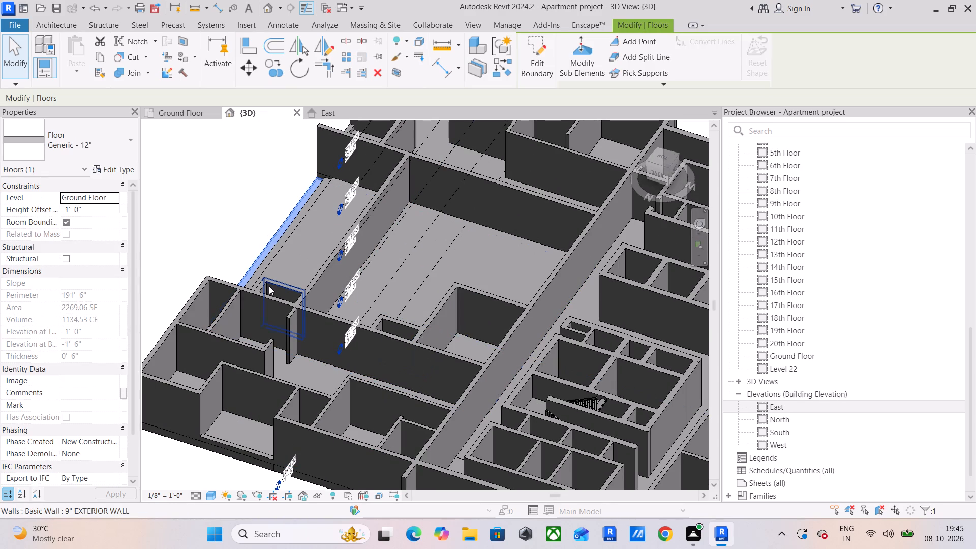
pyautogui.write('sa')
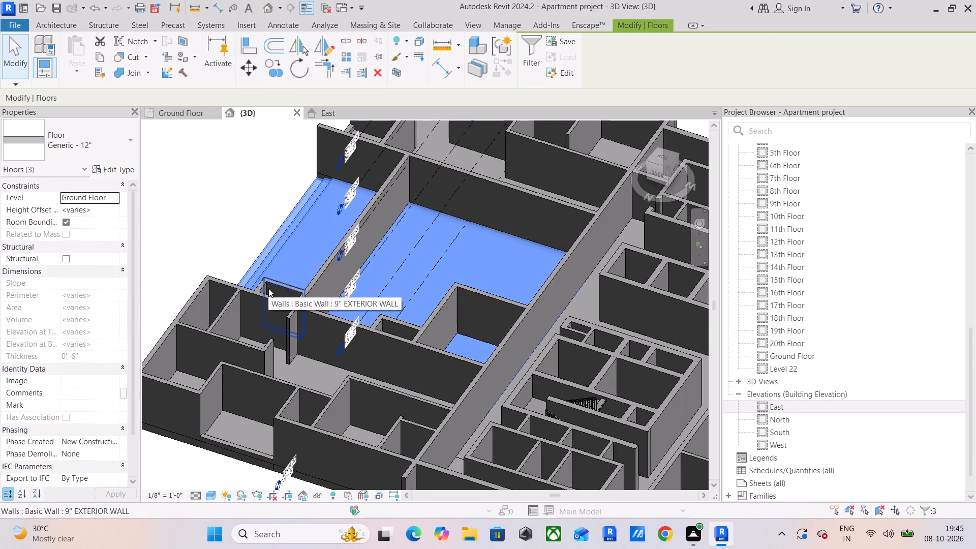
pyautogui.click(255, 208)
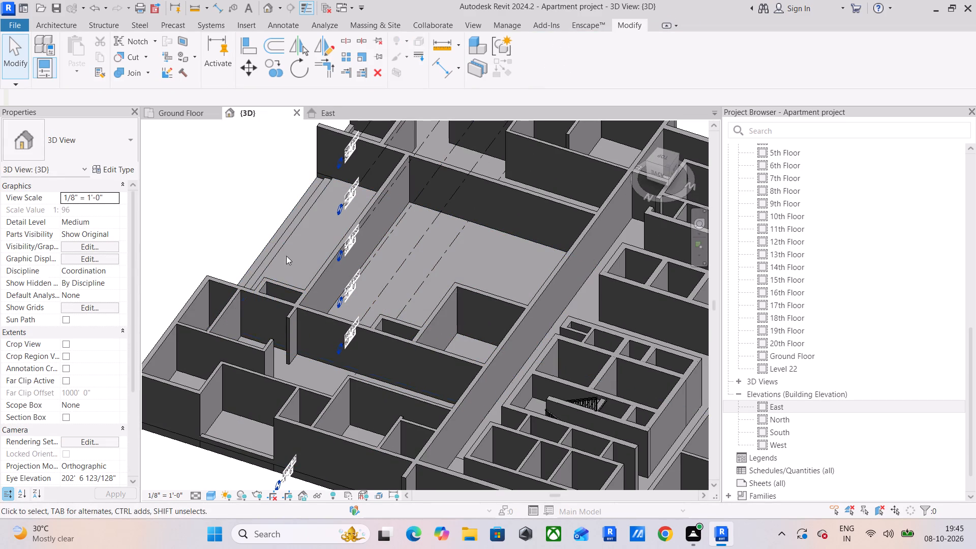
# Select all 18" floors in the model, copy them, and paste them aligned to the 1st Floor level.
pyautogui.moveTo(277, 348); pyautogui.dragTo(280, 231, button='middle')
pyautogui.scroll(3, 224, 326)
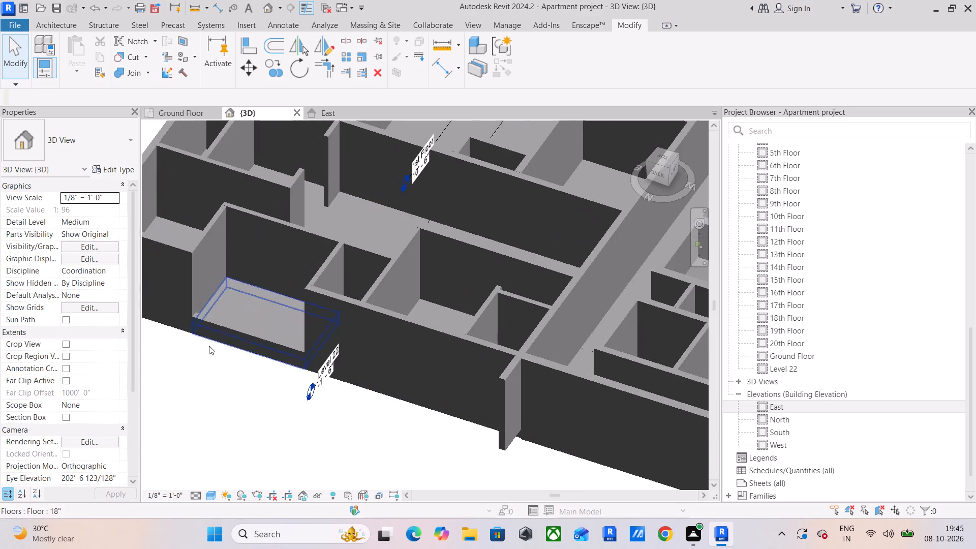
pyautogui.click(181, 333)
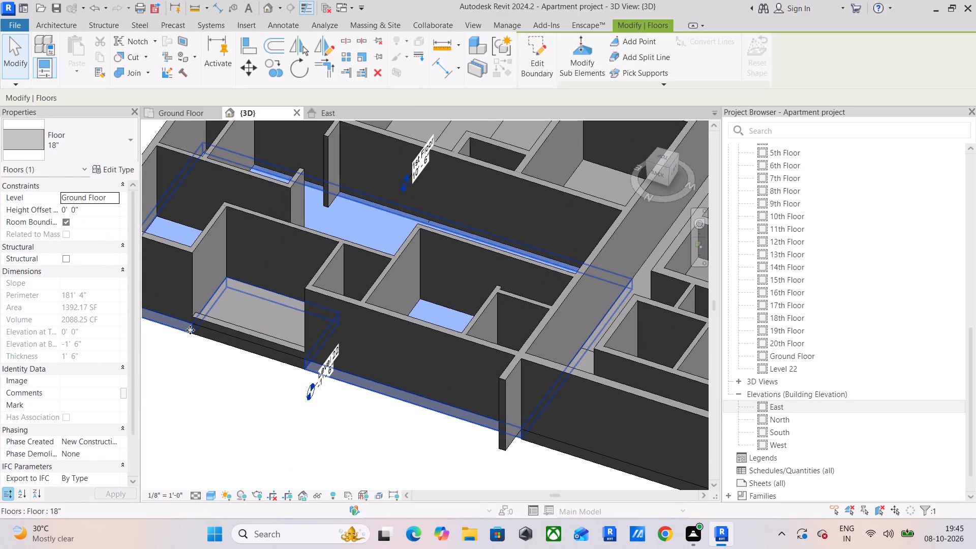
pyautogui.write('sa')
pyautogui.scroll(-5, 52, 350)
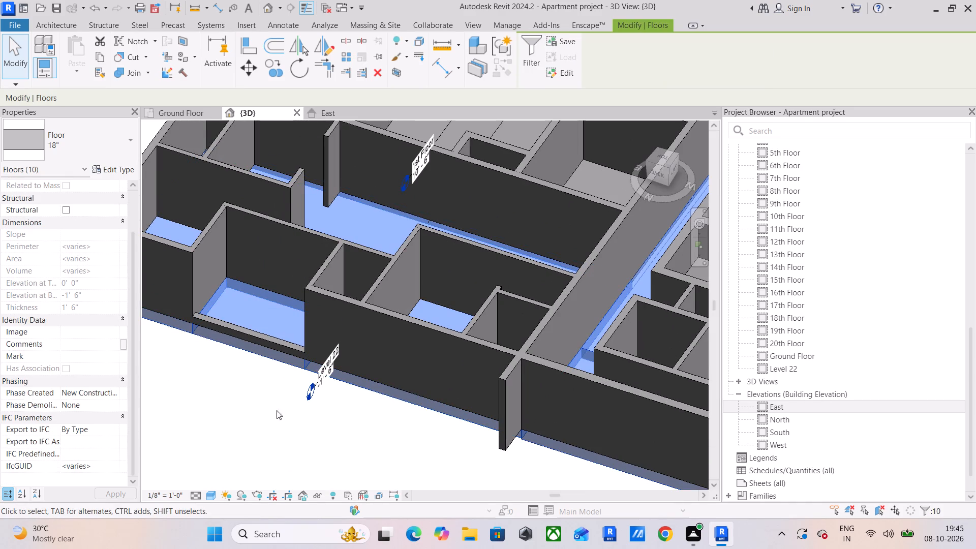
pyautogui.scroll(-5, 387, 315)
pyautogui.moveTo(388, 312); pyautogui.dragTo(199, 380, button='middle')
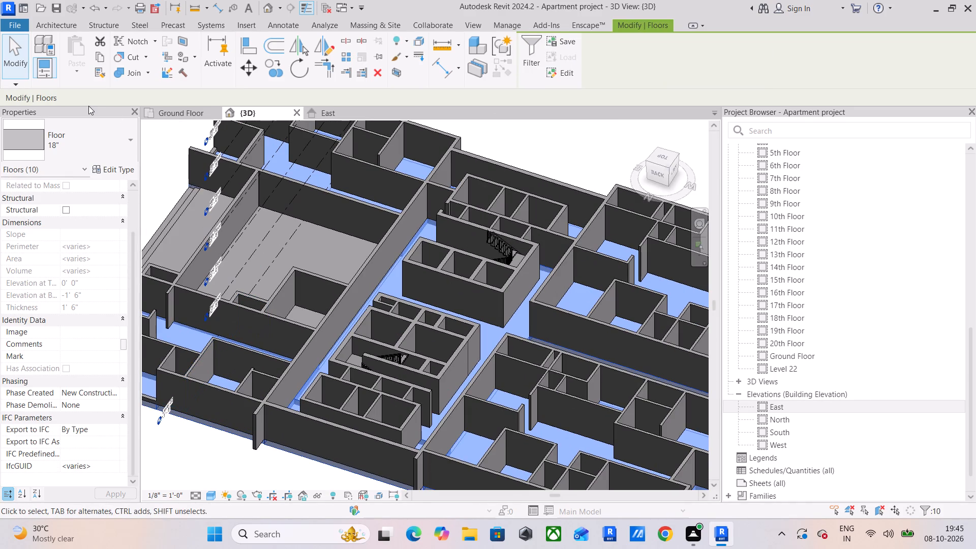
pyautogui.click(105, 59)
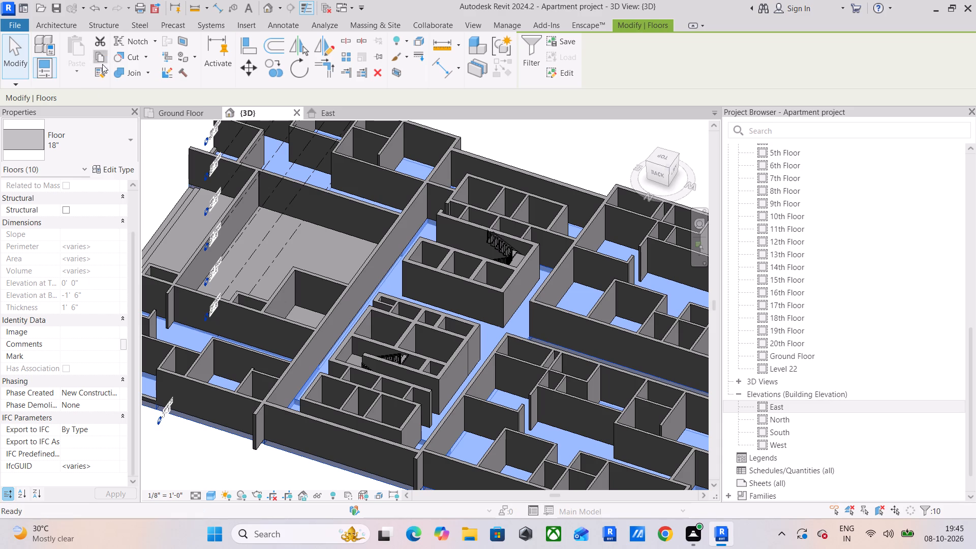
pyautogui.click(82, 75)
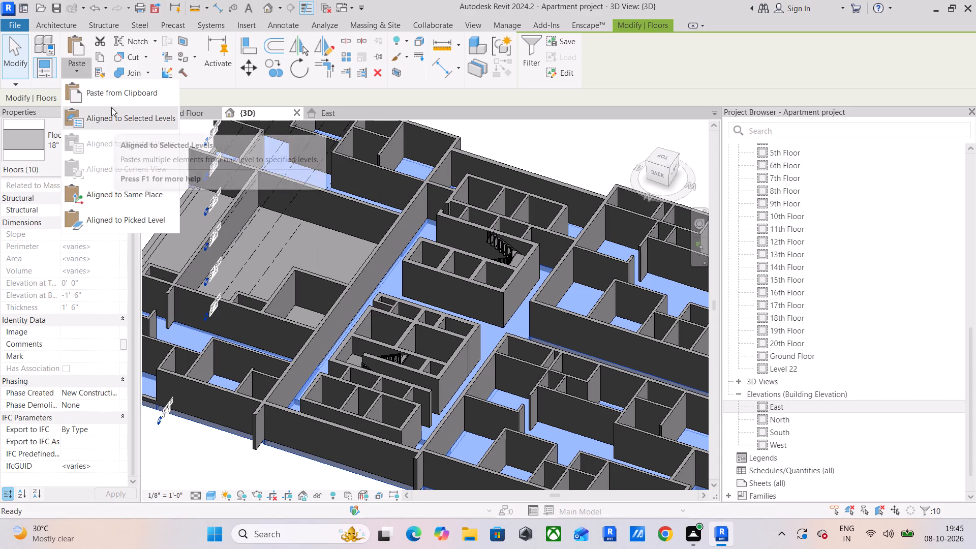
pyautogui.click(116, 123)
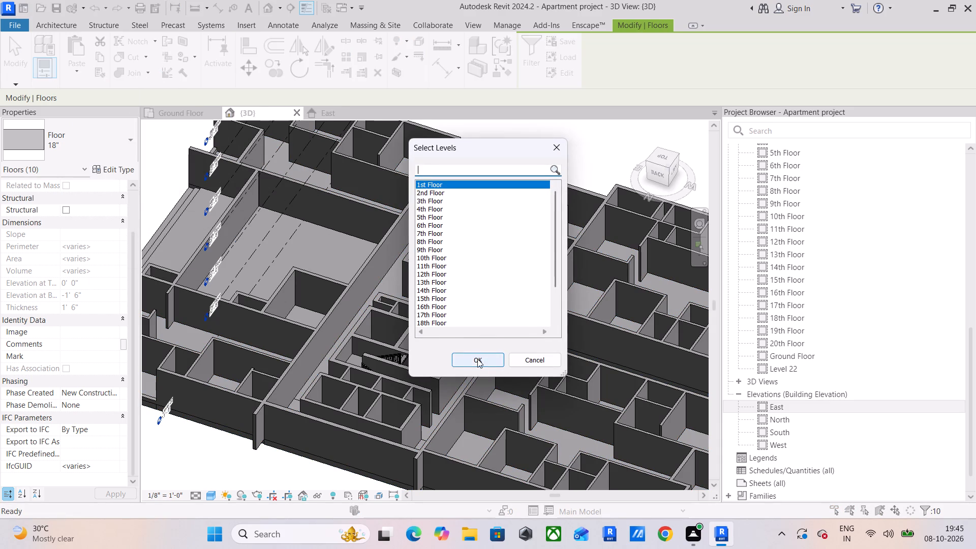
pyautogui.click(477, 357)
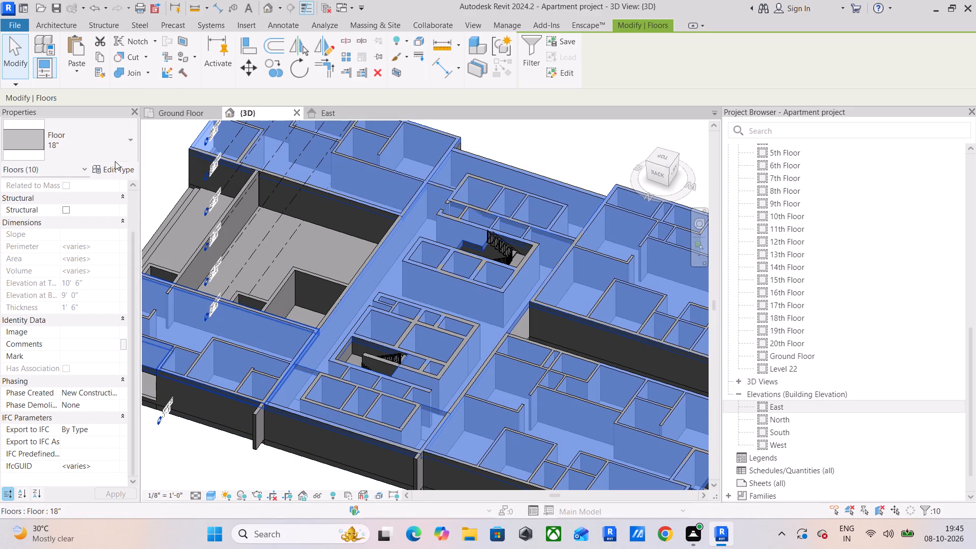
# Change the pasted 1st Floor slabs to the Generic - 12" floor type and clear the selection.
pyautogui.click(103, 149)
pyautogui.click(56, 249)
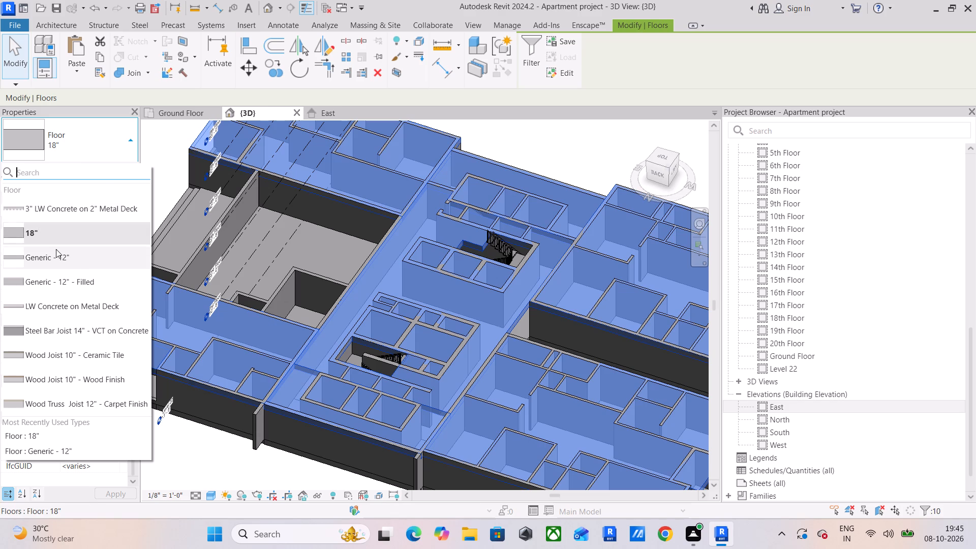
pyautogui.click(181, 456)
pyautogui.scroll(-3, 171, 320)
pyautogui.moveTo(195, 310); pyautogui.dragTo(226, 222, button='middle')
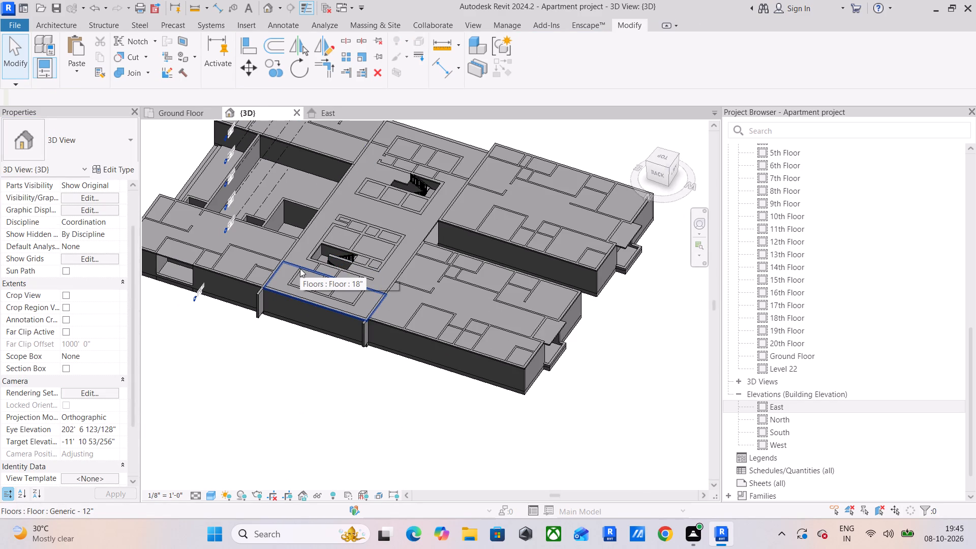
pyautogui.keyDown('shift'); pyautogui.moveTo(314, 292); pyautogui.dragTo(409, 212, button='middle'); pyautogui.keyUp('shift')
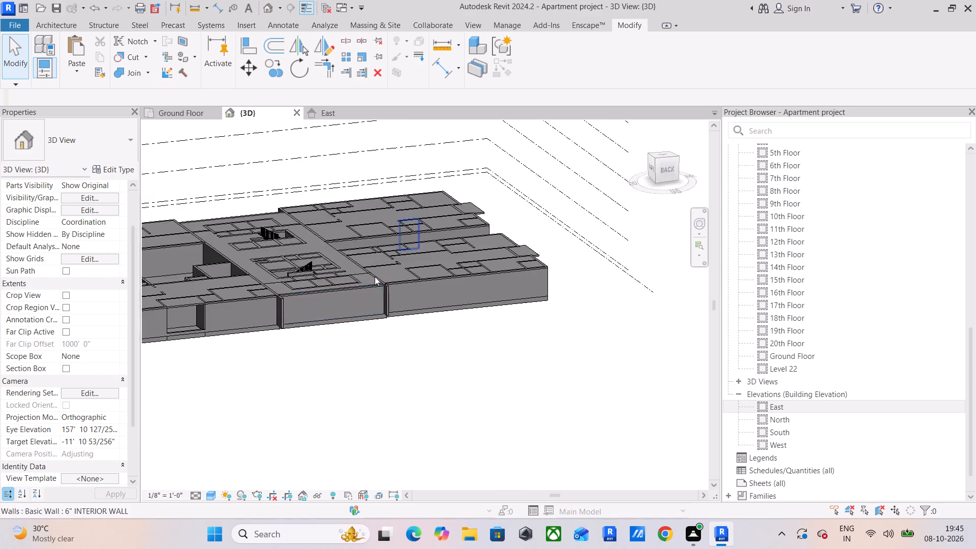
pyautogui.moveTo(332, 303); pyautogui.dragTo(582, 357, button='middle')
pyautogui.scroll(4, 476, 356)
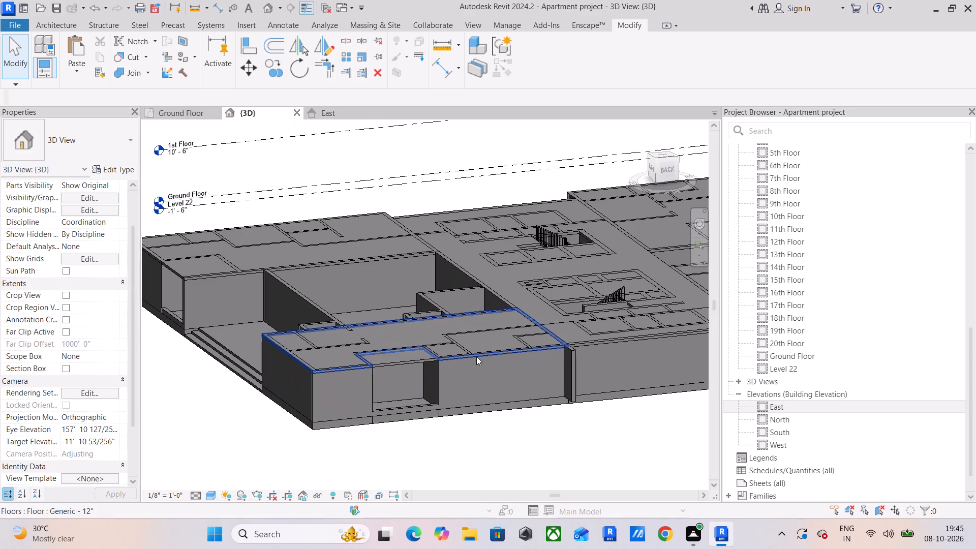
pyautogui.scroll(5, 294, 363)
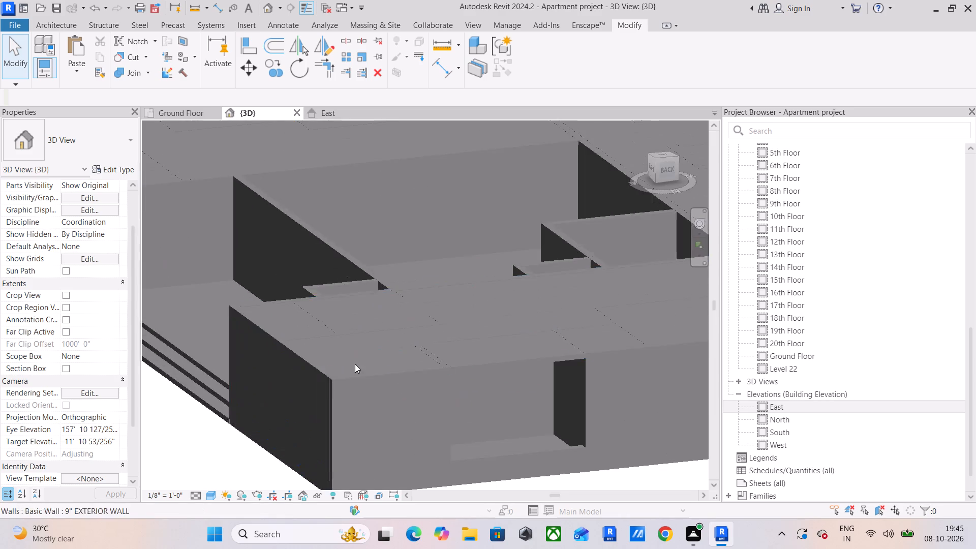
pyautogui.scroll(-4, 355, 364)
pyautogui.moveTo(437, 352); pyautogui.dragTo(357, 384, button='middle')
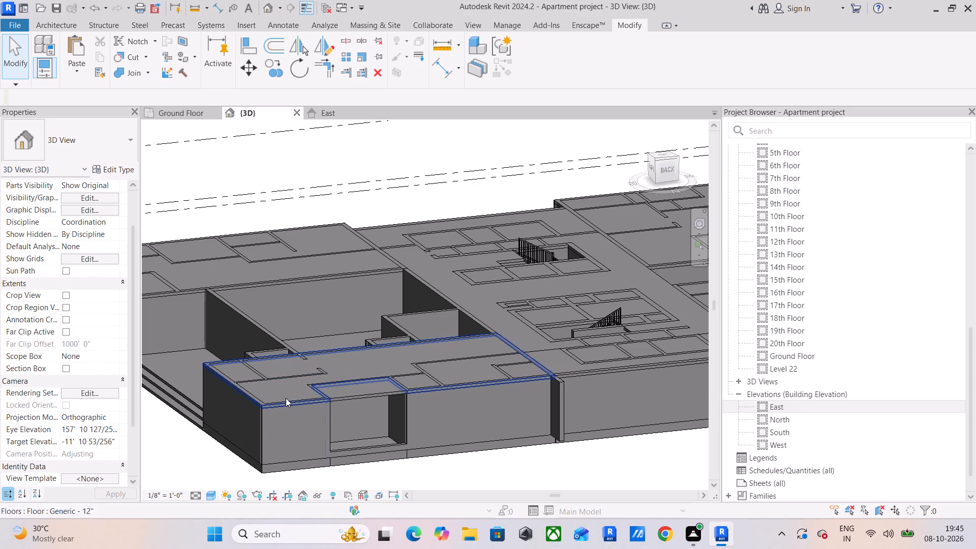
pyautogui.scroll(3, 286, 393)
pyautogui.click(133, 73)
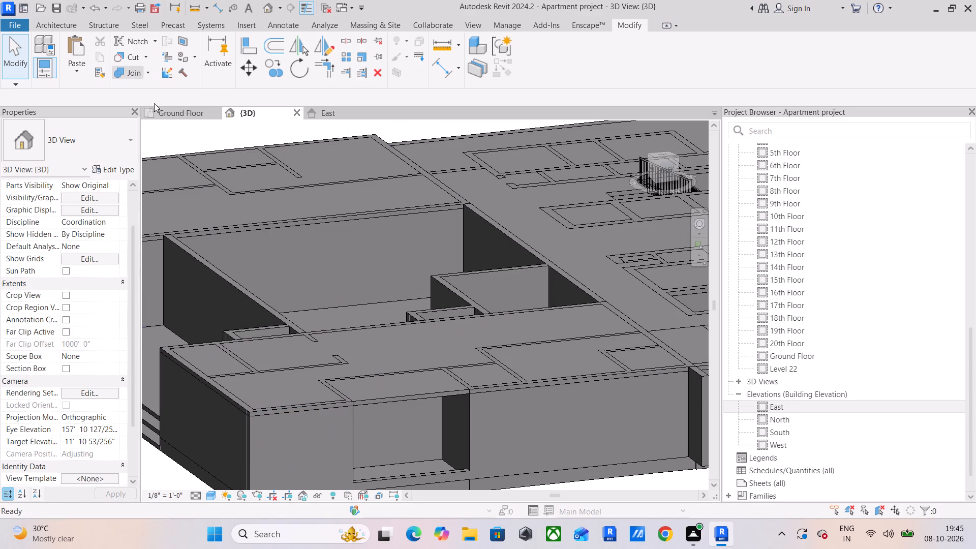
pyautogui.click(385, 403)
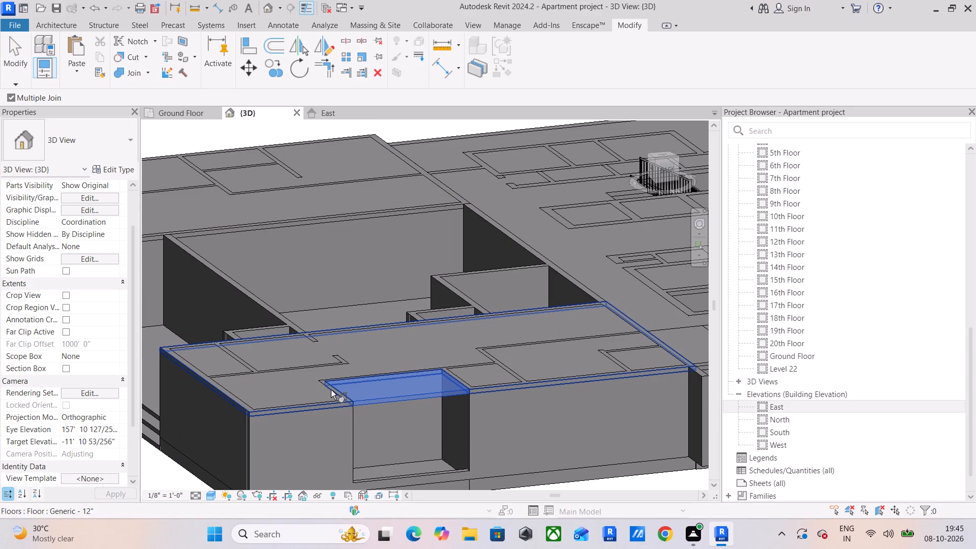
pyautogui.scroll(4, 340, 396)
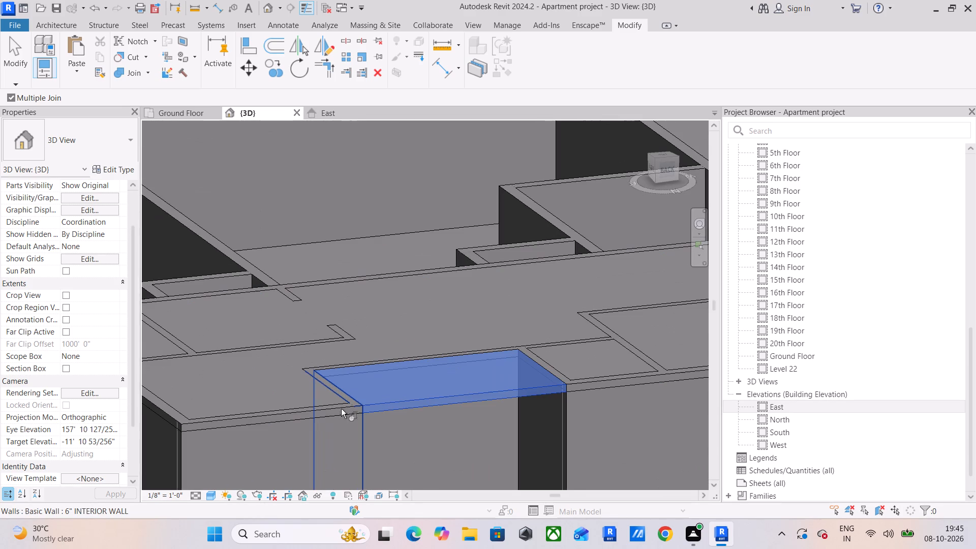
# Use Multiple Join to join the corner apartment's 1st Floor slab to the exterior walls and interior partitions on one side of its recessed balcony.
pyautogui.click(131, 74)
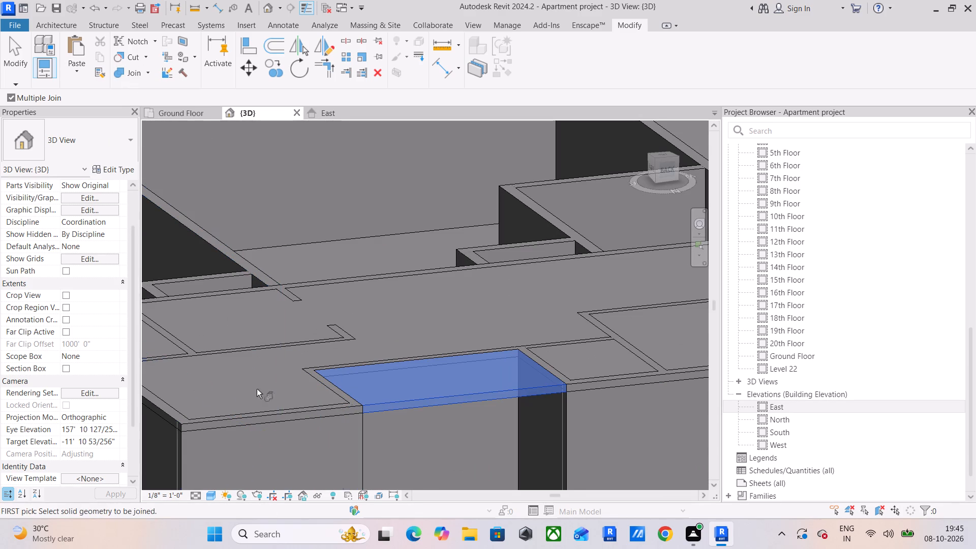
pyautogui.click(269, 412)
pyautogui.click(271, 409)
pyautogui.moveTo(202, 414); pyautogui.dragTo(217, 416, button='middle')
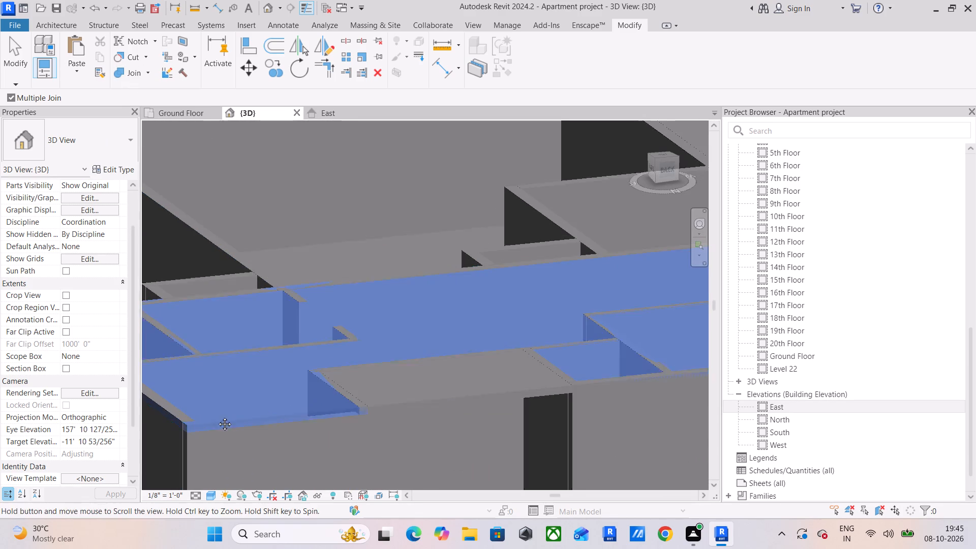
pyautogui.moveTo(217, 416); pyautogui.dragTo(249, 408, button='middle')
pyautogui.click(206, 404)
pyautogui.click(205, 350)
pyautogui.click(222, 334)
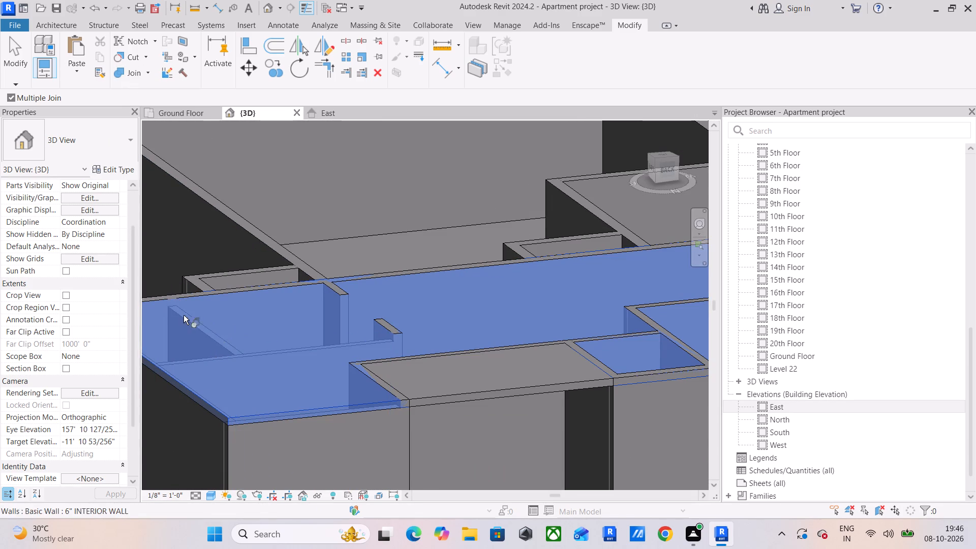
pyautogui.moveTo(199, 317); pyautogui.dragTo(296, 329, button='middle')
pyautogui.click(236, 312)
pyautogui.click(298, 300)
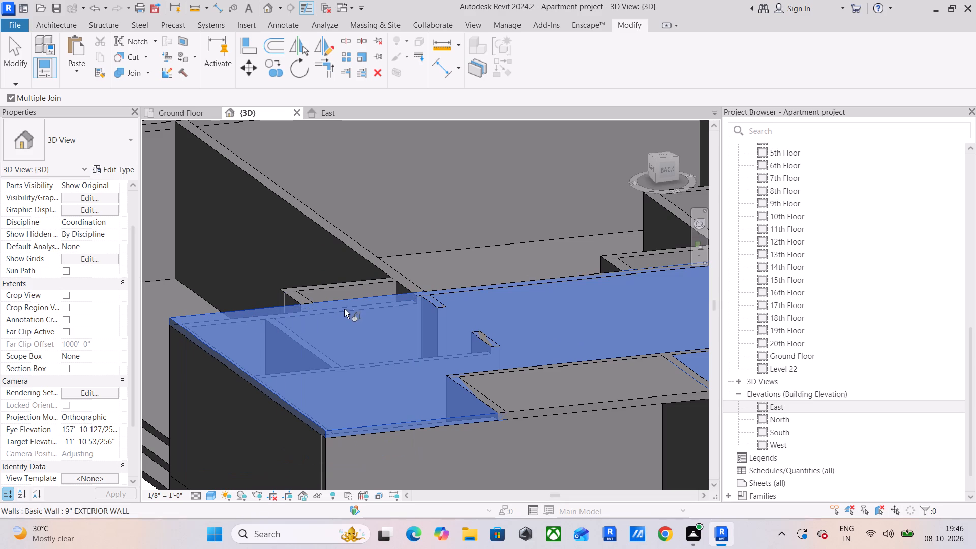
pyautogui.click(441, 304)
pyautogui.click(444, 290)
pyautogui.moveTo(498, 303); pyautogui.dragTo(399, 315, button='middle')
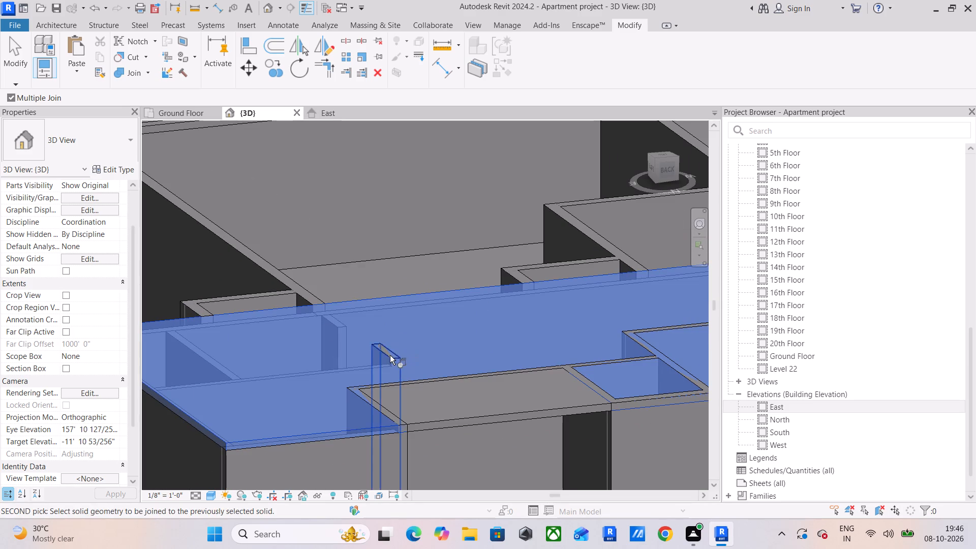
pyautogui.click(390, 352)
# Join the same apartment slab to the walls around the balcony, the partitions beyond it, and the long wall at its far end.
pyautogui.moveTo(455, 353); pyautogui.dragTo(298, 361, button='middle')
pyautogui.click(317, 378)
pyautogui.click(425, 383)
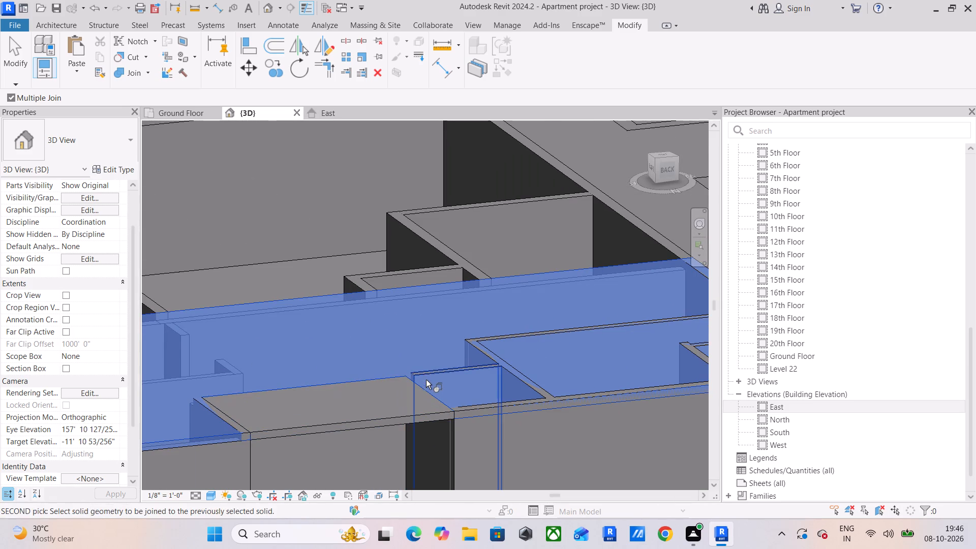
pyautogui.click(431, 369)
pyautogui.click(523, 372)
pyautogui.click(517, 337)
pyautogui.moveTo(533, 340); pyautogui.dragTo(460, 345, button='middle')
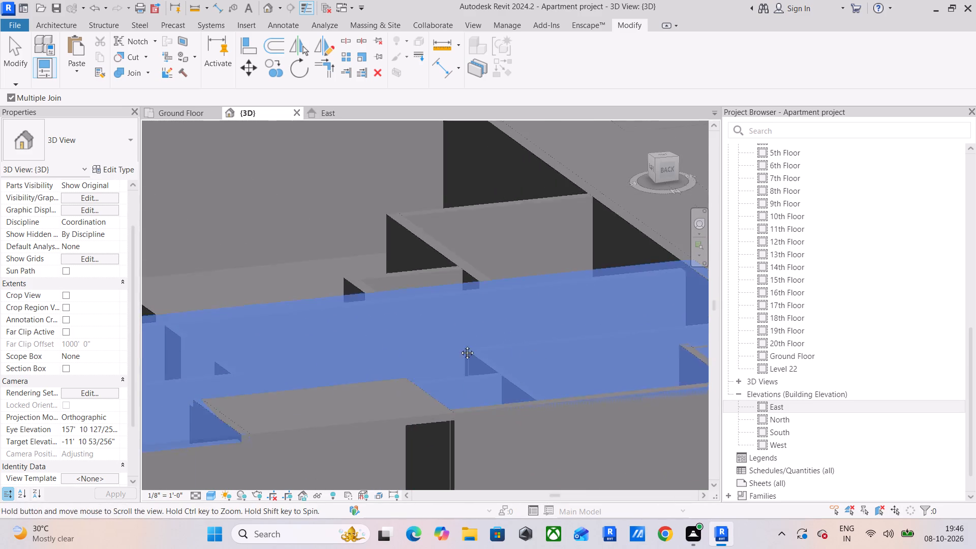
pyautogui.moveTo(460, 345); pyautogui.dragTo(290, 345, button='middle')
pyautogui.click(452, 351)
pyautogui.click(454, 364)
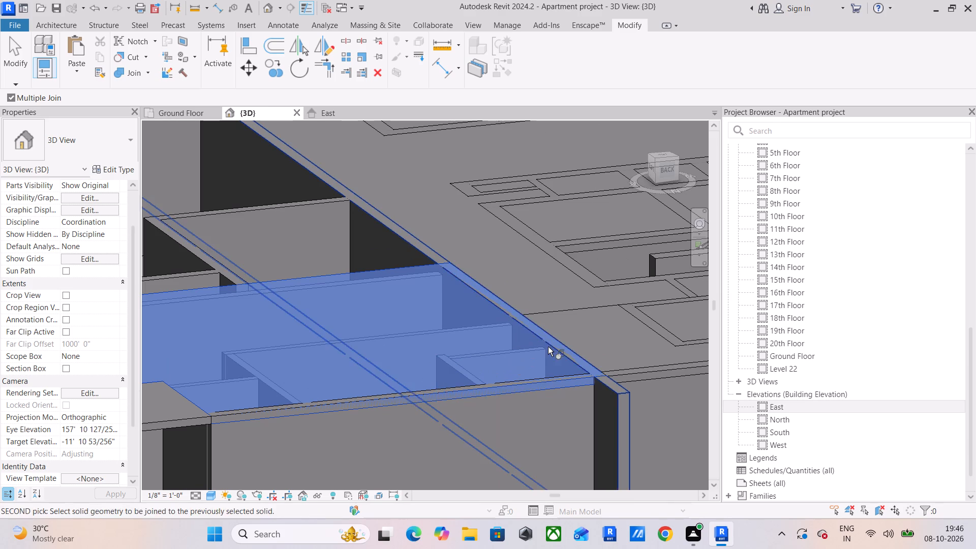
pyautogui.click(548, 344)
pyautogui.moveTo(420, 293); pyautogui.dragTo(601, 276, button='middle')
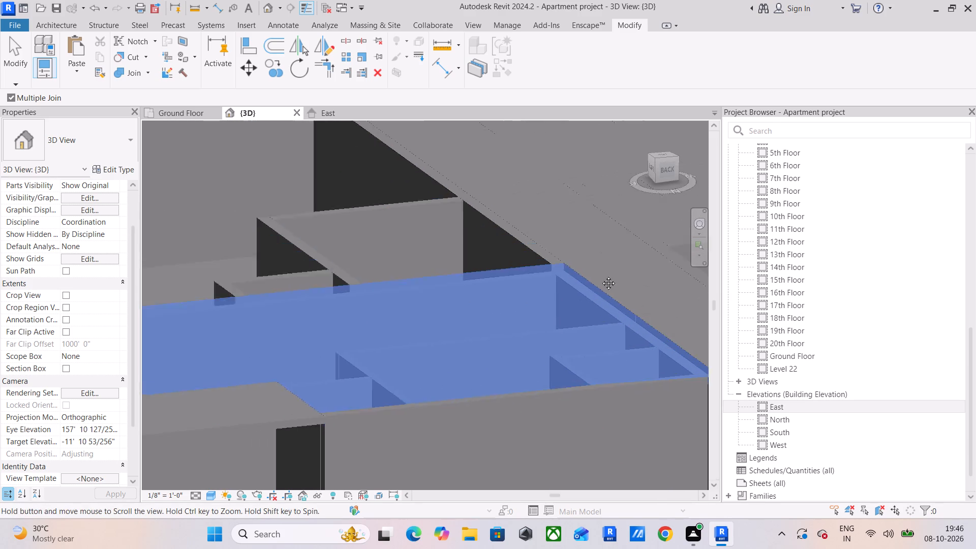
pyautogui.moveTo(601, 276); pyautogui.dragTo(604, 273, button='middle')
# Restart Multiple Join with the recessed balcony's 1st Floor slab and join it to the walls bordering the balcony.
pyautogui.click(128, 72)
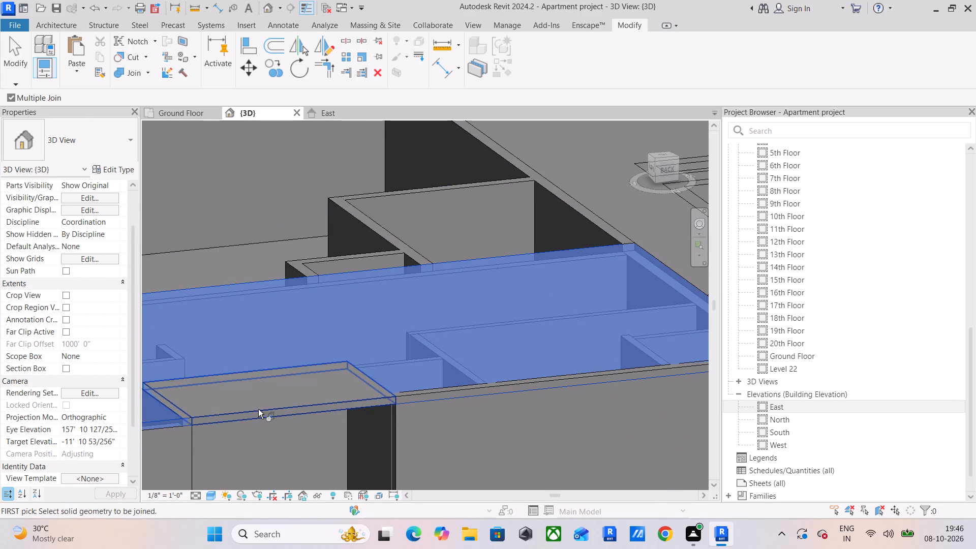
pyautogui.click(258, 406)
pyautogui.moveTo(266, 405); pyautogui.dragTo(361, 321, button='middle')
pyautogui.click(268, 322)
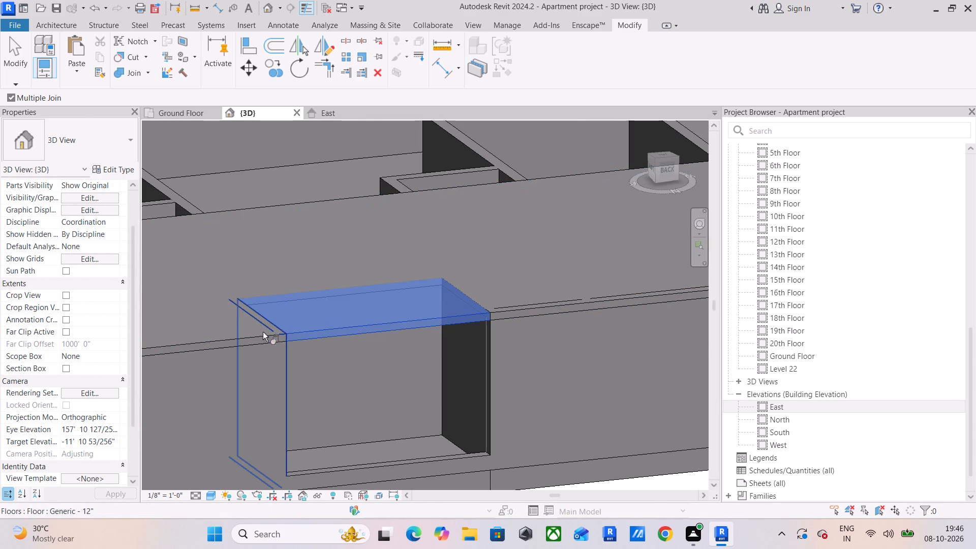
pyautogui.click(266, 317)
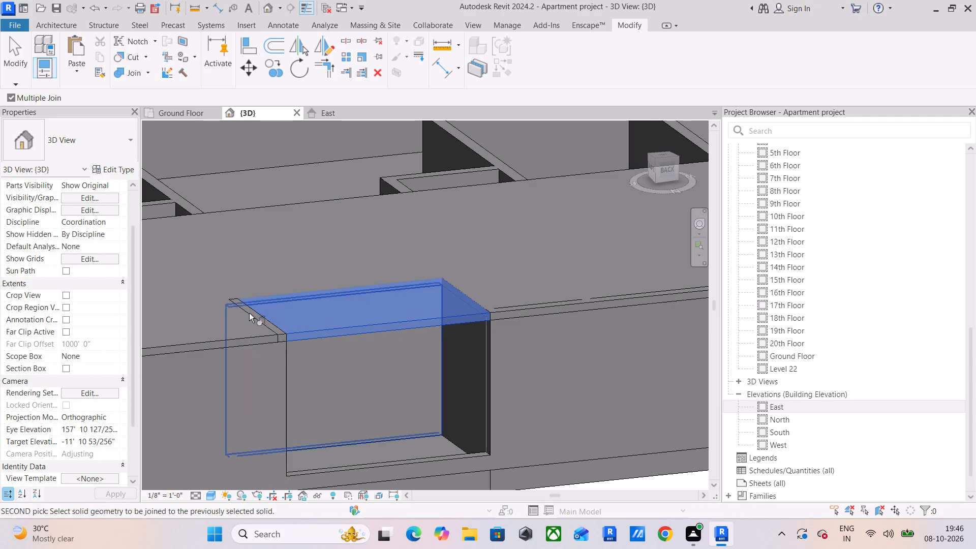
pyautogui.click(506, 309)
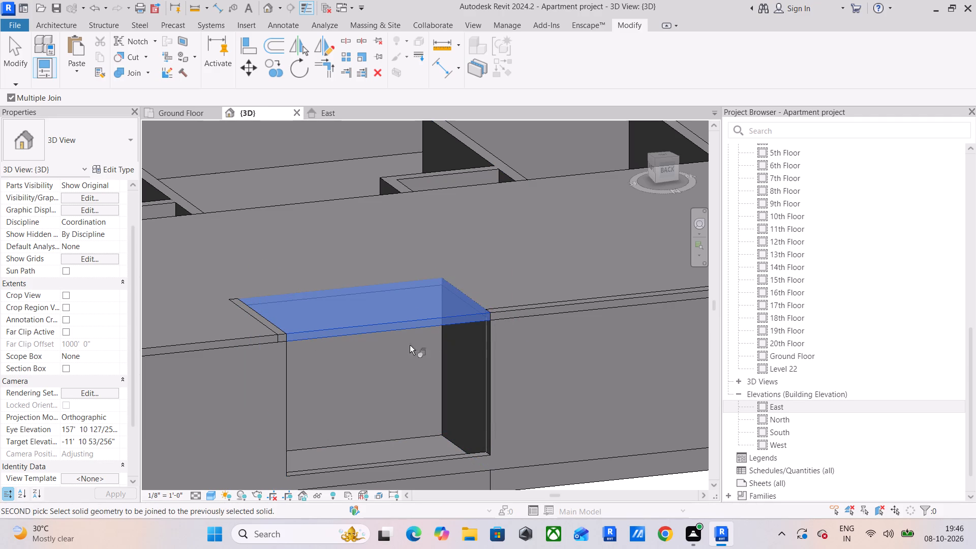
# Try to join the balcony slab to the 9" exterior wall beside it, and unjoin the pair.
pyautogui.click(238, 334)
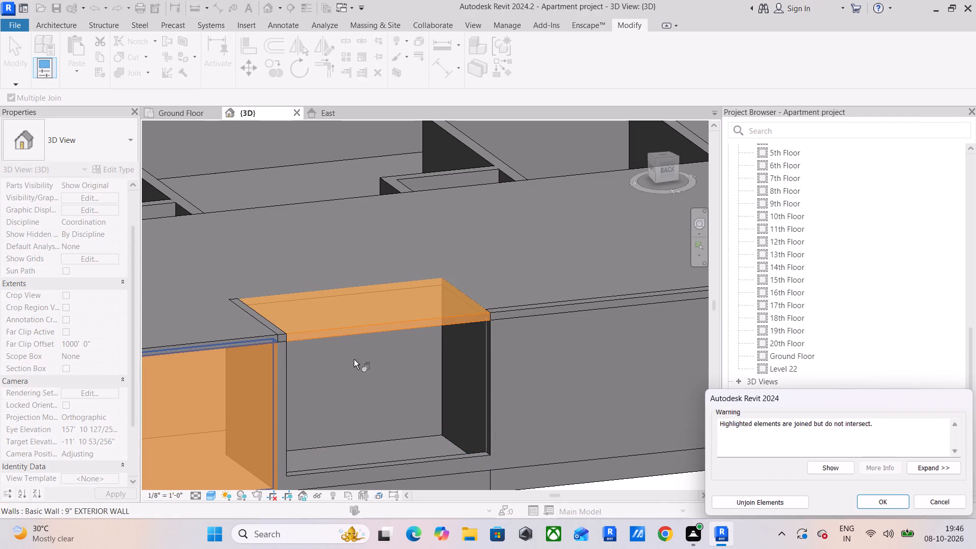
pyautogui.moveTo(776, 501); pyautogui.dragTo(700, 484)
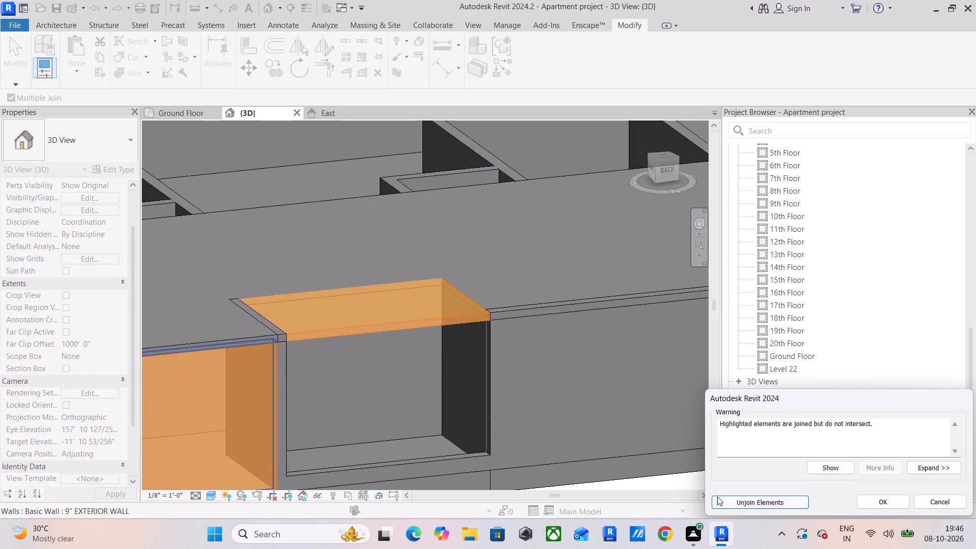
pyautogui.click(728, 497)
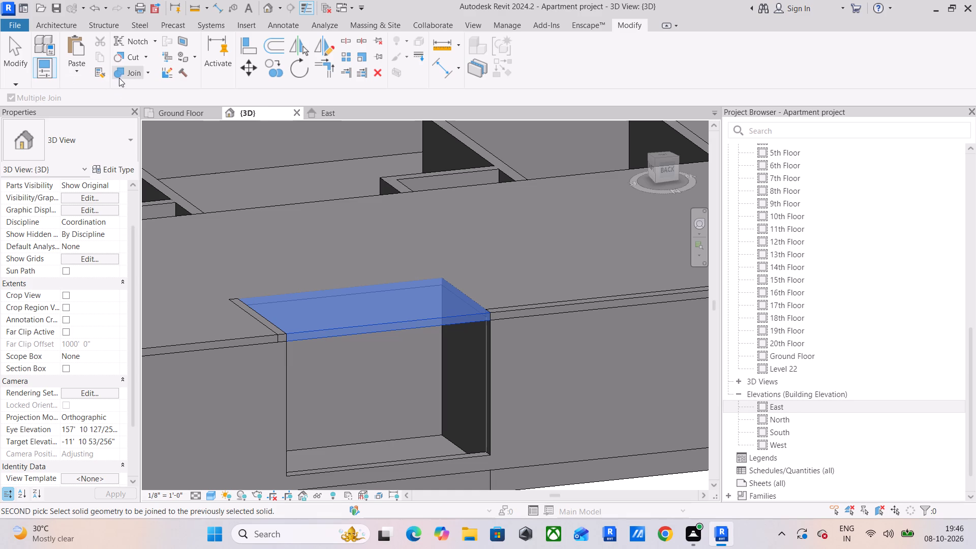
# Restart Multiple Join with the apartment's main slab and join it to the balcony's 6" side wall and the exterior wall across the balcony.
pyautogui.click(120, 76)
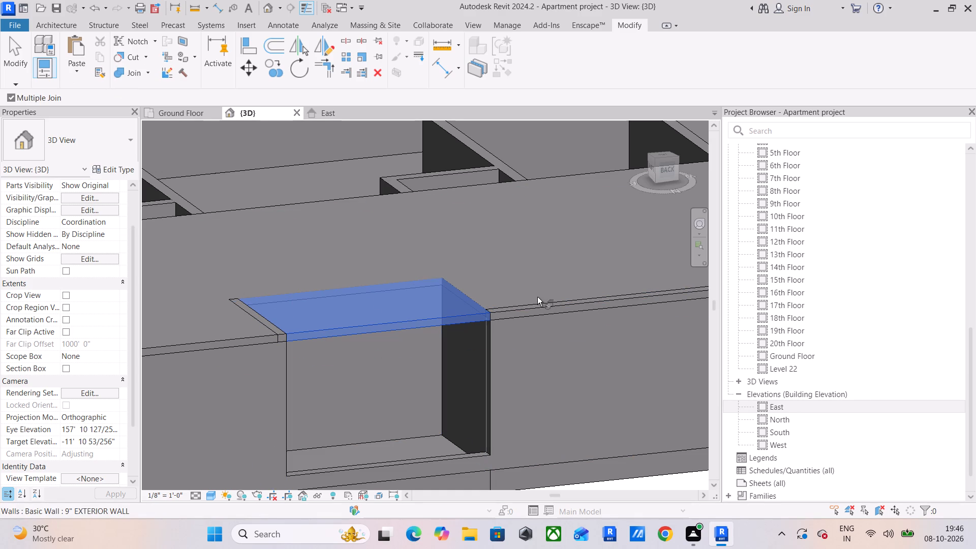
pyautogui.click(381, 195)
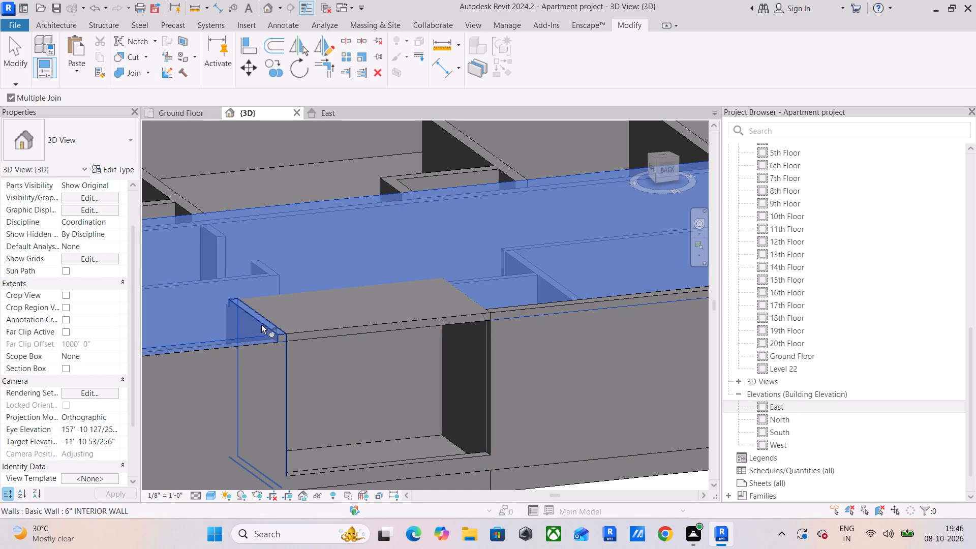
pyautogui.click(262, 320)
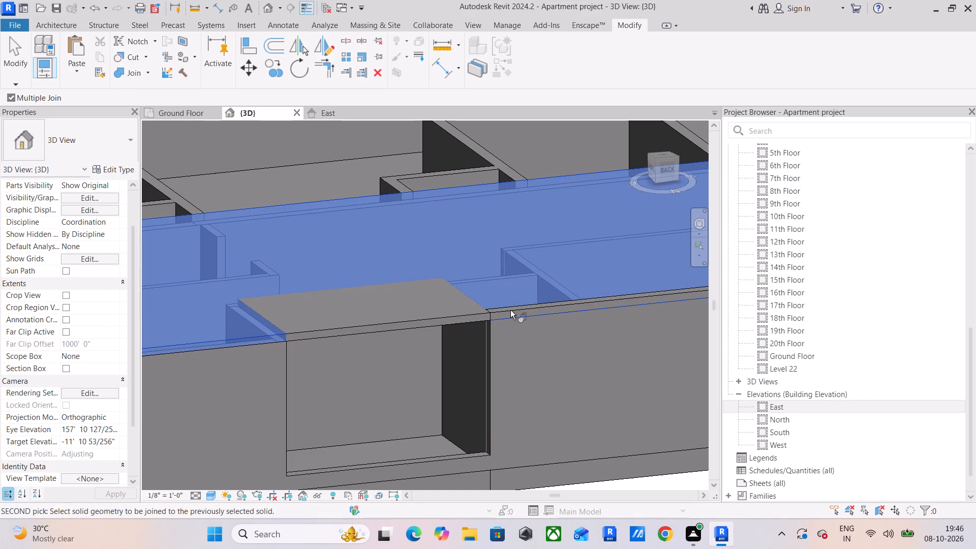
pyautogui.click(510, 307)
pyautogui.moveTo(524, 441); pyautogui.dragTo(457, 409, button='middle')
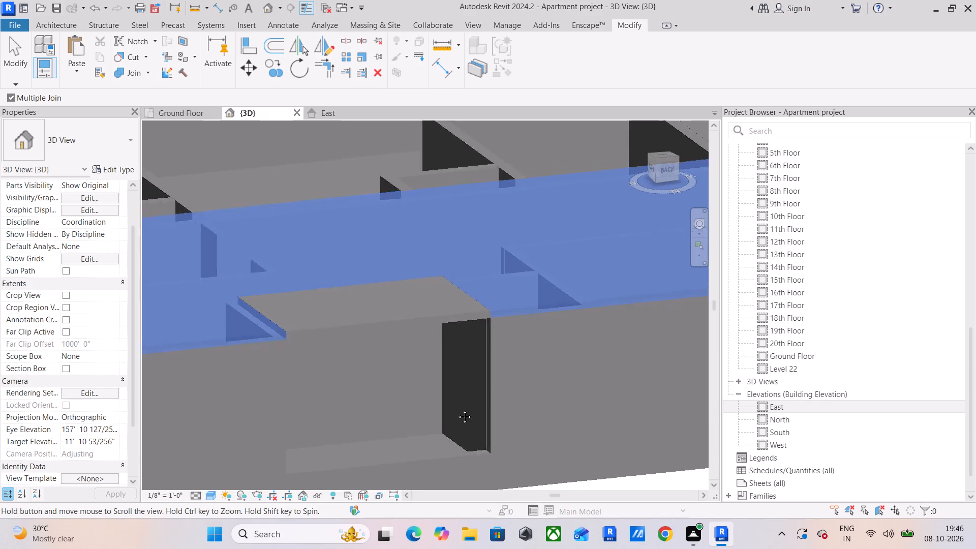
# Join the apartment's main slab to the exterior wall beside the recessed balcony, and end the Join command.
pyautogui.moveTo(457, 409); pyautogui.dragTo(348, 342, button='middle')
pyautogui.click(405, 400)
pyautogui.scroll(-3, 379, 359)
pyautogui.moveTo(381, 355); pyautogui.dragTo(379, 449, button='middle')
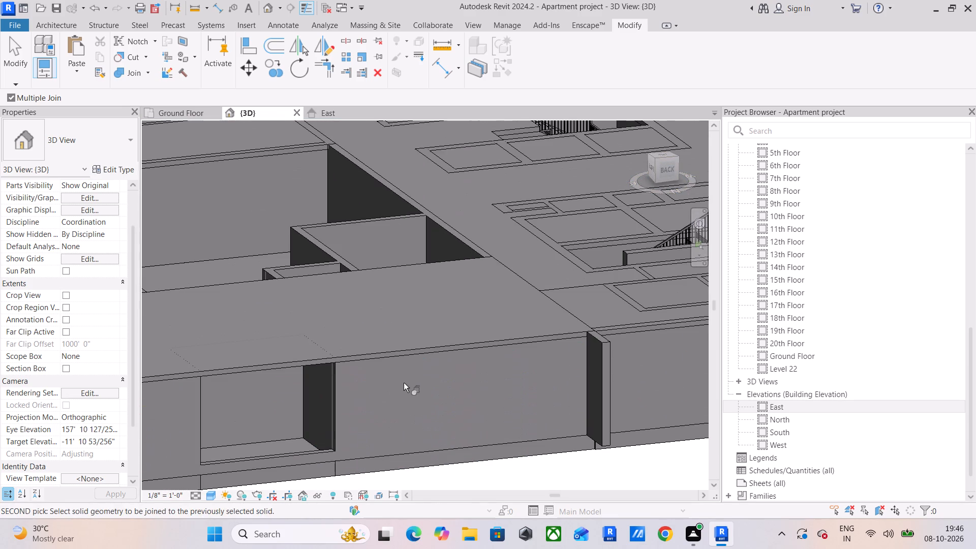
pyautogui.moveTo(362, 332); pyautogui.dragTo(375, 392, button='middle')
pyautogui.moveTo(323, 332); pyautogui.dragTo(477, 309, button='middle')
pyautogui.scroll(-2, 378, 293)
pyautogui.moveTo(302, 289); pyautogui.dragTo(315, 316, button='middle')
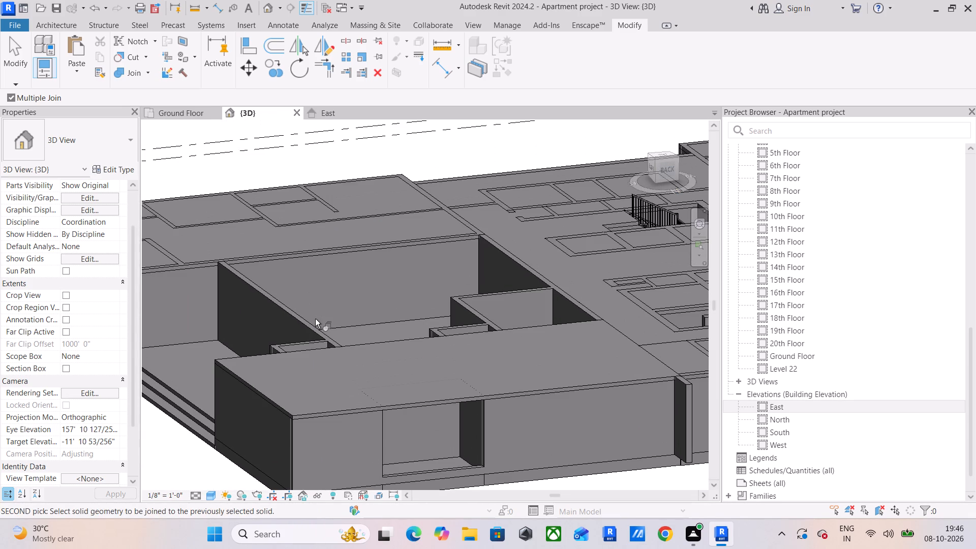
pyautogui.press('Escape')
pyautogui.press('Escape')
# Copy the lower Generic - 12" floor of the stepped-entrance bay and paste it aligned to the 1st Floor level.
pyautogui.click(175, 387)
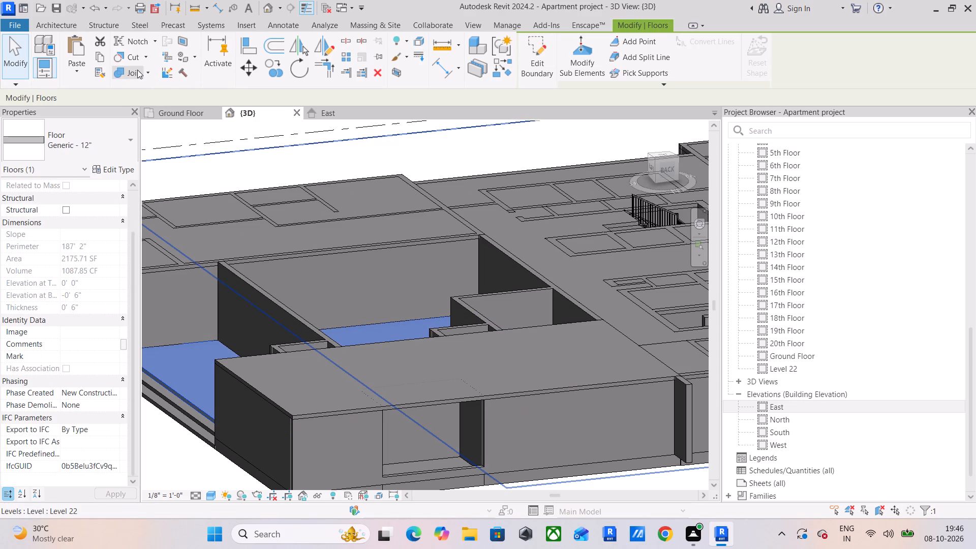
pyautogui.click(101, 59)
pyautogui.click(76, 67)
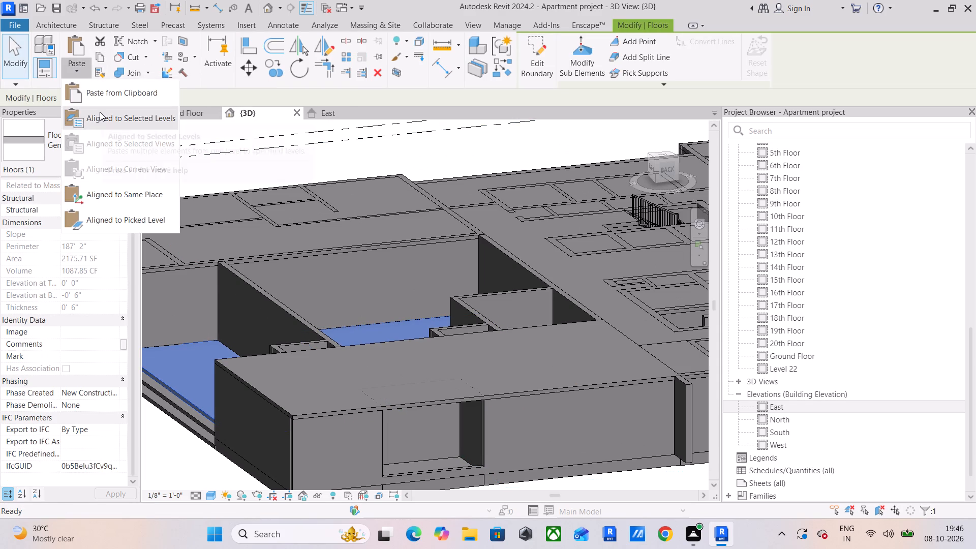
pyautogui.click(100, 112)
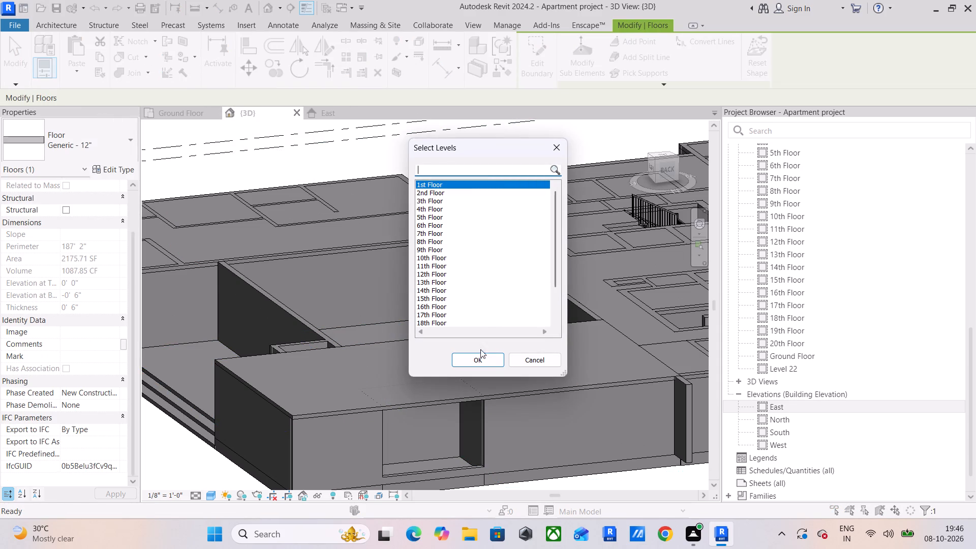
pyautogui.click(479, 357)
pyautogui.press('Escape')
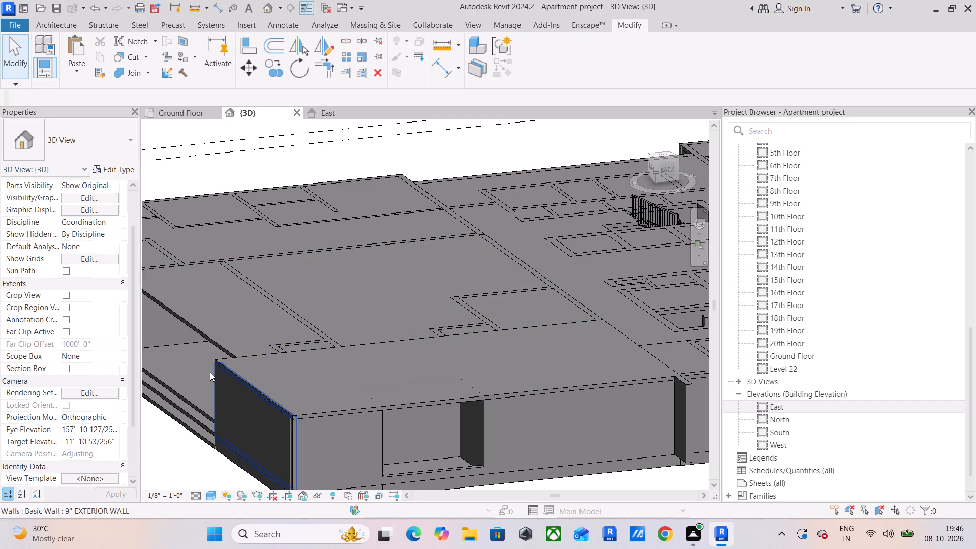
# Edit the pasted 1st Floor slab's boundary in the Ground Floor plan, pulling its stepped-entrance edge back to the bay's long inner wall, and finish the sketch.
pyautogui.moveTo(212, 372); pyautogui.dragTo(288, 360, button='middle')
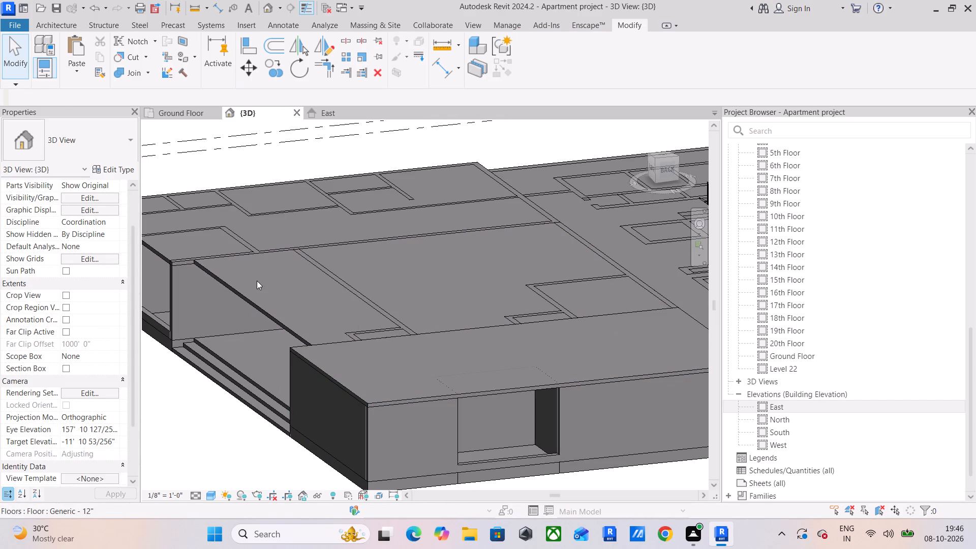
pyautogui.click(248, 294)
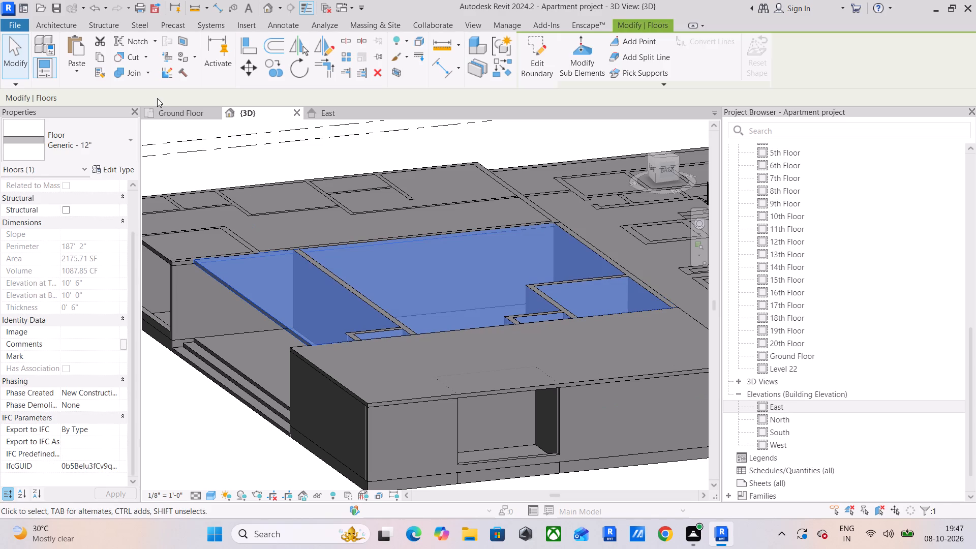
pyautogui.click(173, 115)
pyautogui.moveTo(327, 202); pyautogui.dragTo(431, 226, button='middle')
pyautogui.scroll(-4, 431, 226)
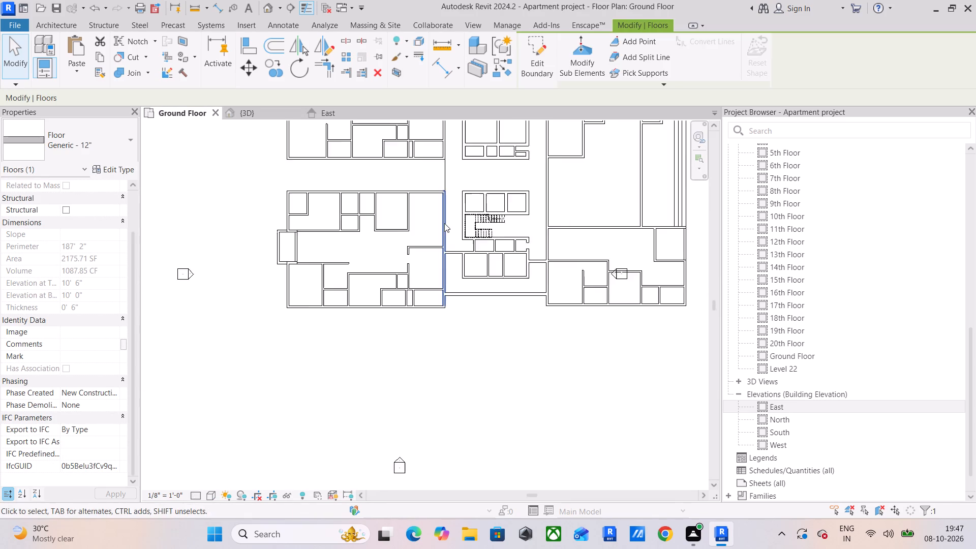
pyautogui.scroll(-4, 444, 223)
pyautogui.moveTo(471, 223); pyautogui.dragTo(391, 326, button='middle')
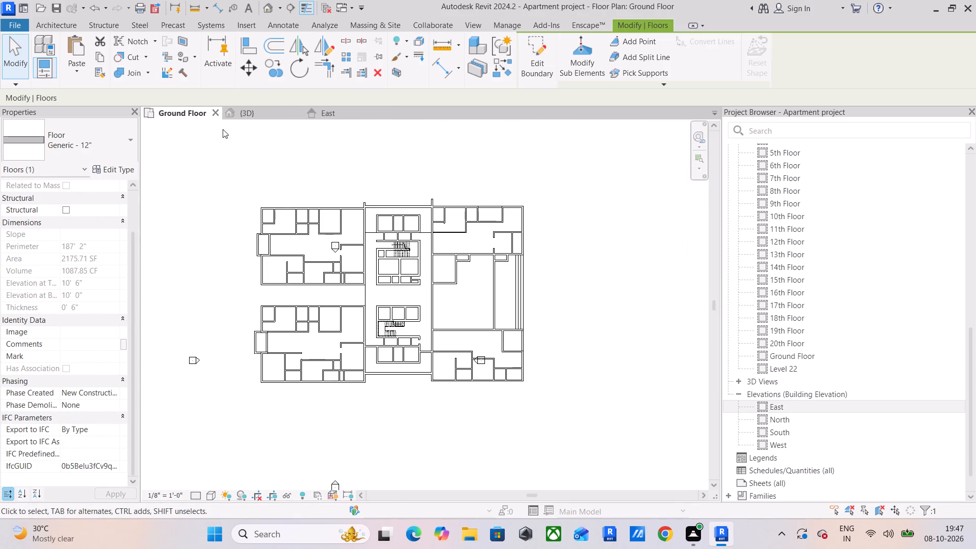
pyautogui.click(280, 117)
pyautogui.click(537, 62)
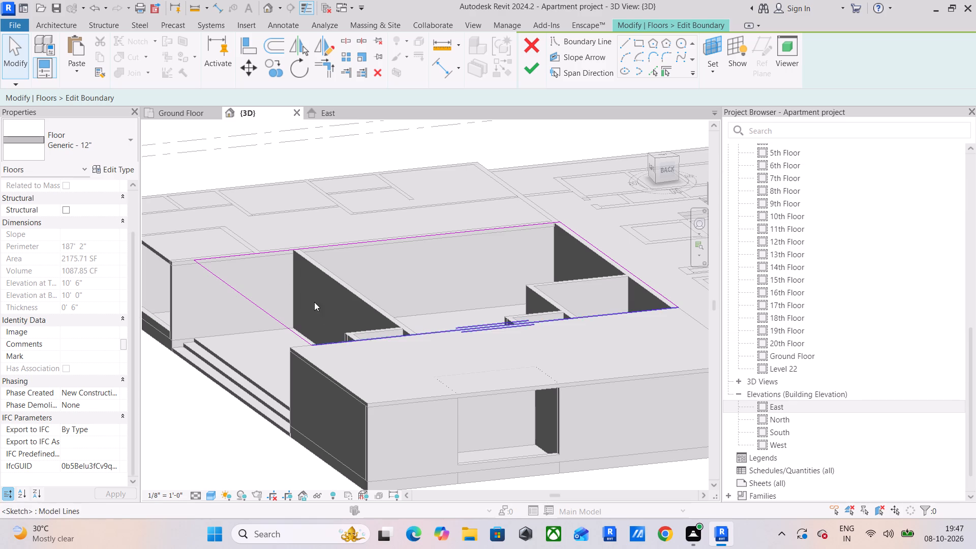
pyautogui.click(191, 113)
pyautogui.scroll(8, 537, 303)
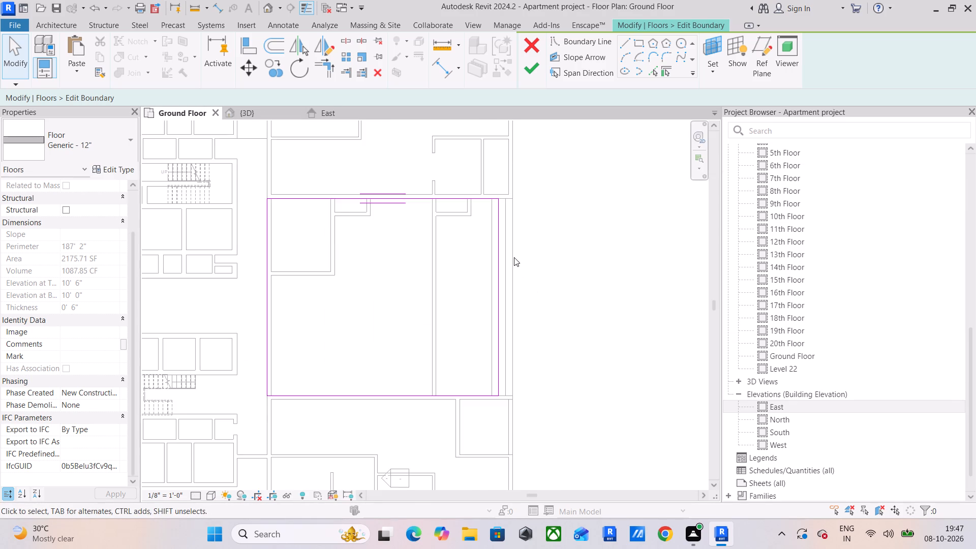
pyautogui.click(496, 296)
pyautogui.moveTo(498, 297); pyautogui.dragTo(408, 301)
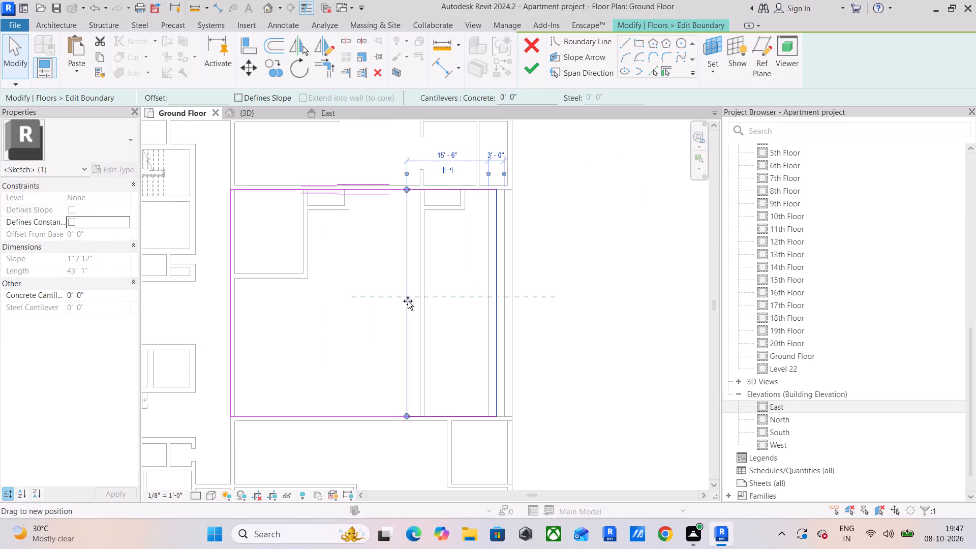
pyautogui.moveTo(408, 301); pyautogui.dragTo(429, 304)
pyautogui.click(480, 290)
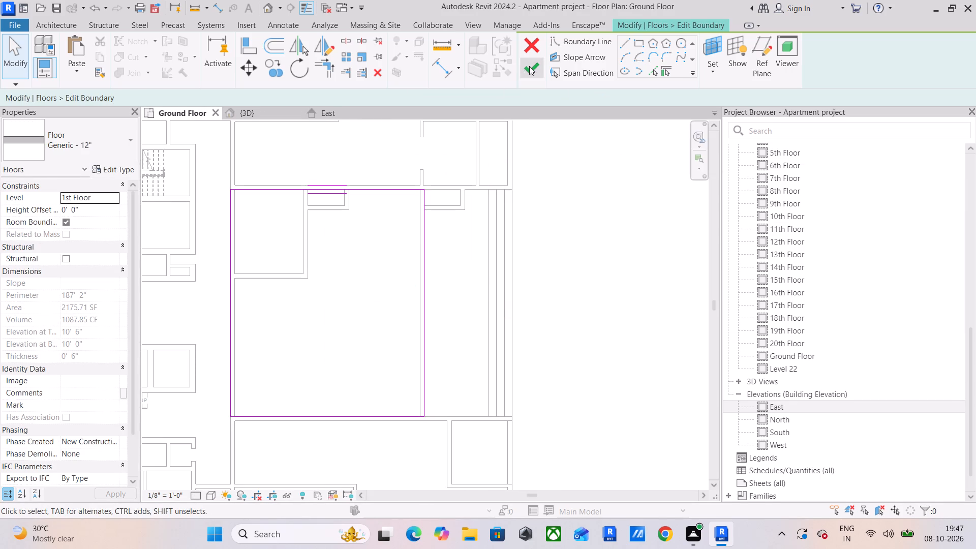
pyautogui.click(530, 66)
pyautogui.click(596, 274)
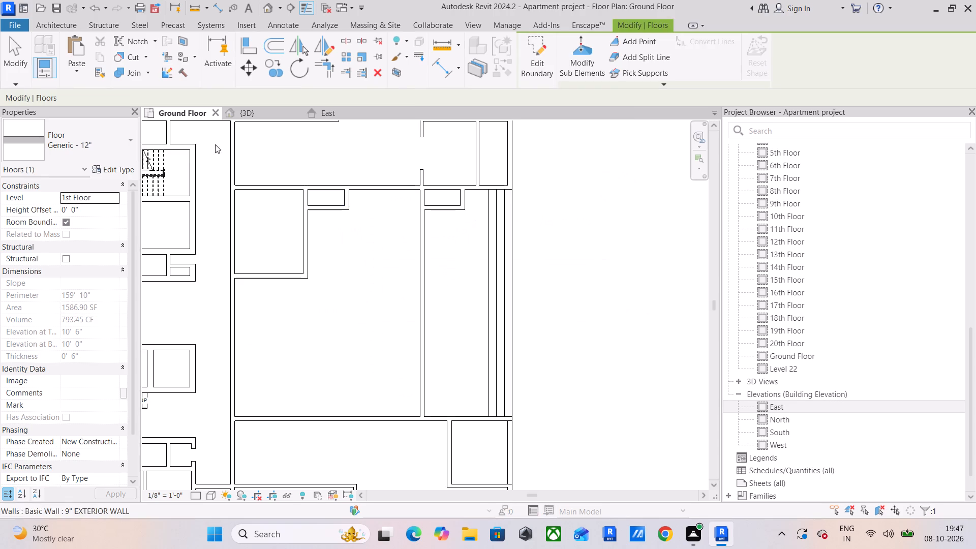
# Use Multiple Join on the trimmed 1st Floor slab to join it to its long front wall and the small-room partitions.
pyautogui.click(250, 111)
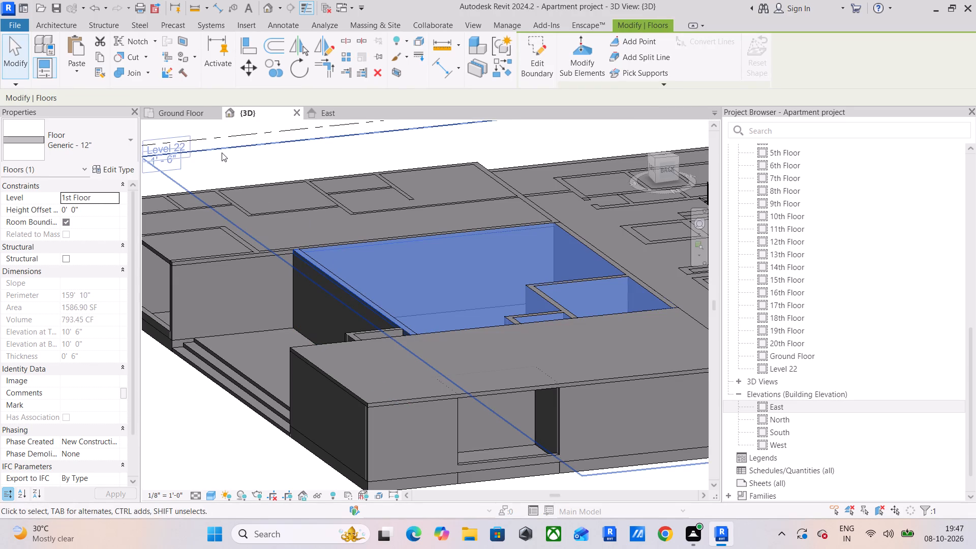
pyautogui.click(143, 72)
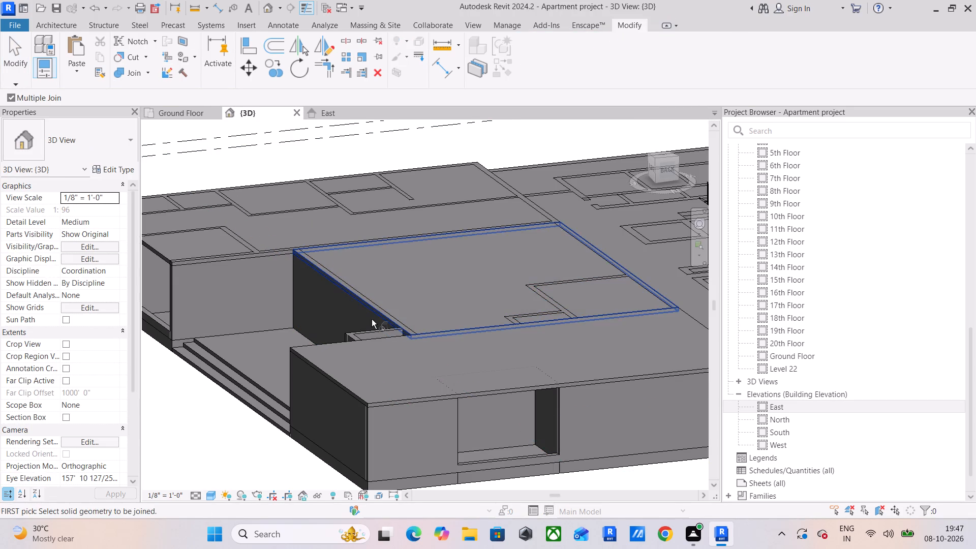
pyautogui.scroll(3, 377, 309)
pyautogui.click(377, 310)
pyautogui.click(377, 305)
pyautogui.moveTo(455, 306); pyautogui.dragTo(362, 306, button='middle')
pyautogui.scroll(1, 368, 306)
pyautogui.click(503, 323)
pyautogui.click(510, 327)
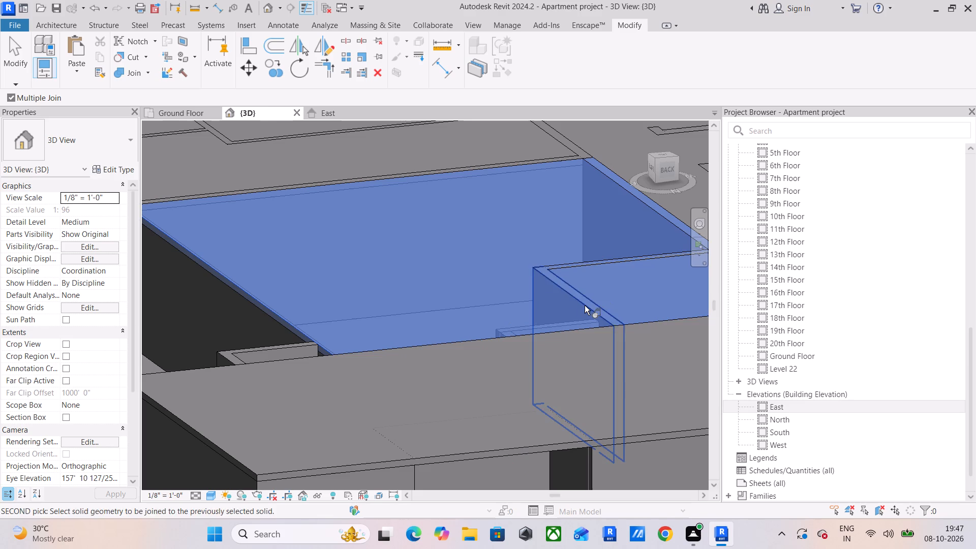
pyautogui.click(585, 302)
pyautogui.click(585, 256)
# Restart Multiple Join with the trimmed slab and join it to the remaining room partition and the walls on its inner and far edges.
pyautogui.moveTo(586, 256); pyautogui.dragTo(495, 295, button='middle')
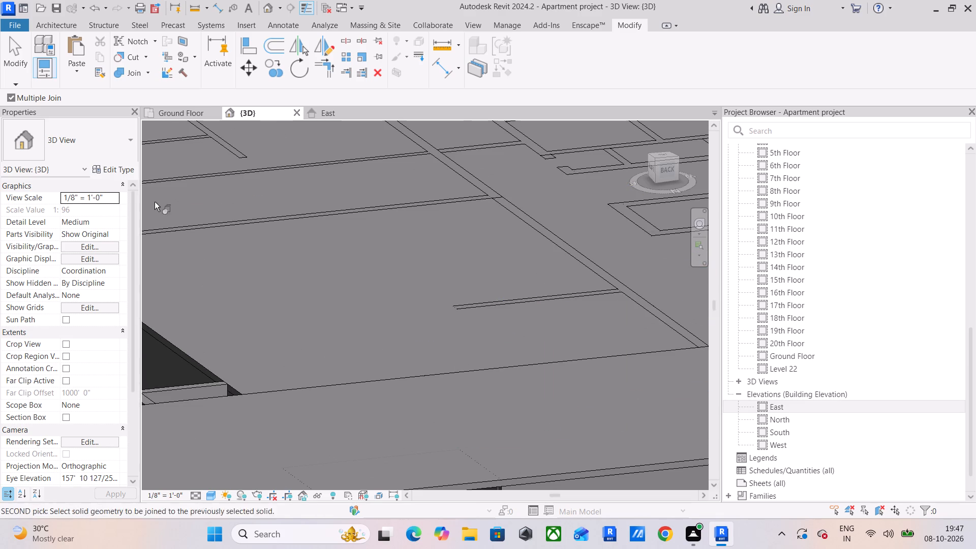
pyautogui.click(130, 73)
pyautogui.click(186, 352)
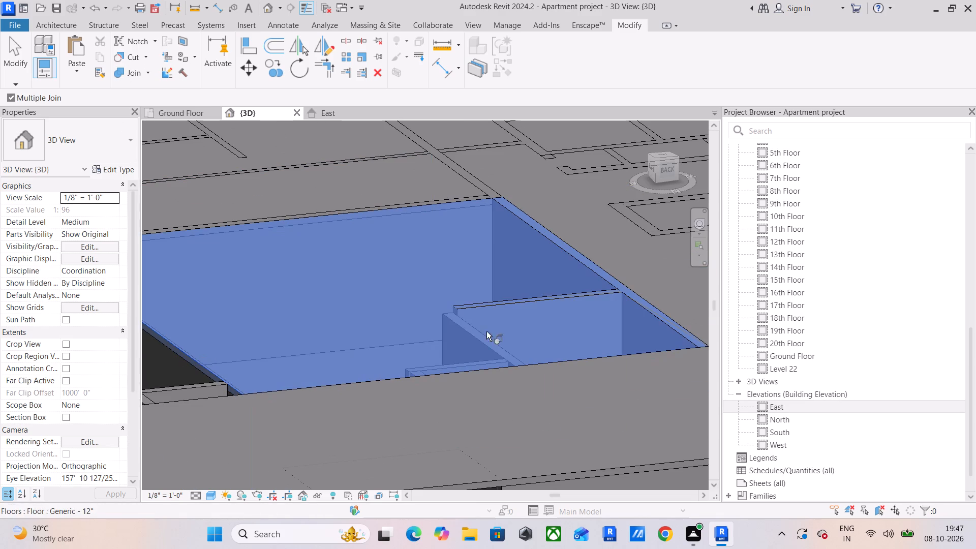
pyautogui.click(549, 297)
pyautogui.click(617, 286)
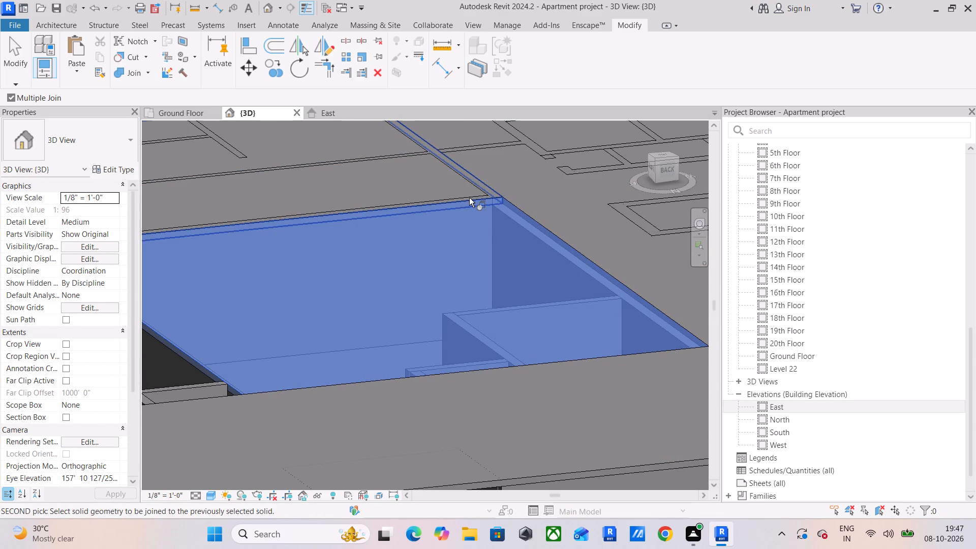
pyautogui.click(436, 205)
# Restart Multiple Join with the neighbouring corner apartment's 1st Floor slab and join it to the walls and partitions around its outer corner.
pyautogui.moveTo(395, 226); pyautogui.dragTo(609, 274, button='middle')
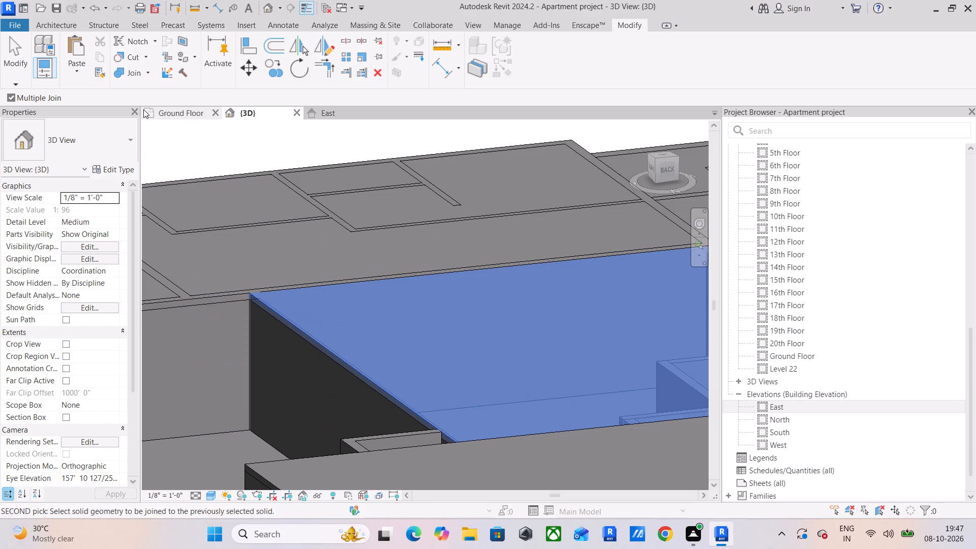
pyautogui.click(123, 75)
pyautogui.moveTo(243, 289); pyautogui.dragTo(479, 297, button='middle')
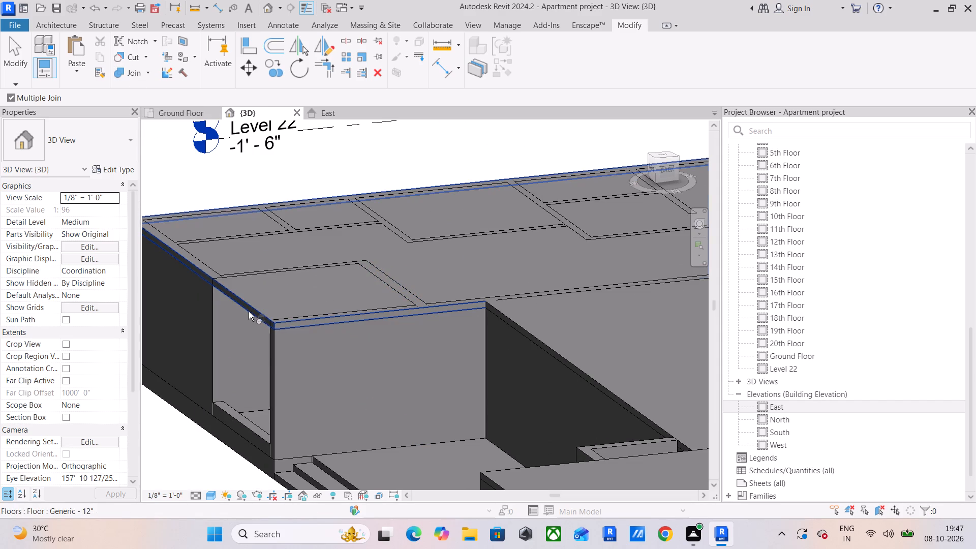
pyautogui.click(249, 309)
pyautogui.click(290, 315)
pyautogui.click(253, 279)
pyautogui.click(202, 274)
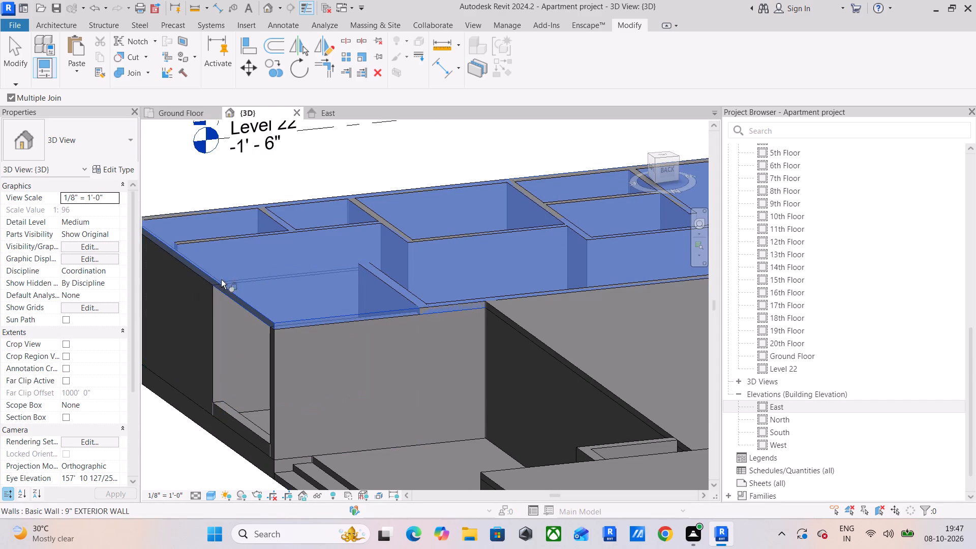
pyautogui.moveTo(225, 280); pyautogui.dragTo(275, 345, button='middle')
pyautogui.click(254, 306)
pyautogui.click(240, 276)
pyautogui.click(318, 285)
# Join the same corner apartment slab to the partitions between its middle rooms.
pyautogui.moveTo(409, 300); pyautogui.dragTo(404, 302, button='middle')
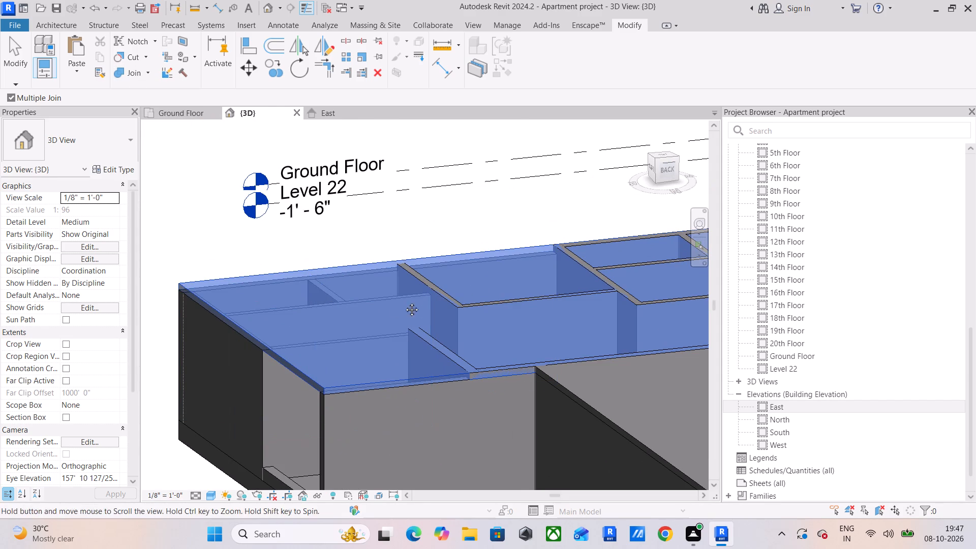
pyautogui.moveTo(404, 302); pyautogui.dragTo(333, 308, button='middle')
pyautogui.click(387, 313)
pyautogui.click(379, 357)
pyautogui.moveTo(398, 361); pyautogui.dragTo(274, 364, button='middle')
pyautogui.click(306, 376)
pyautogui.moveTo(338, 358); pyautogui.dragTo(322, 372, button='middle')
pyautogui.click(390, 298)
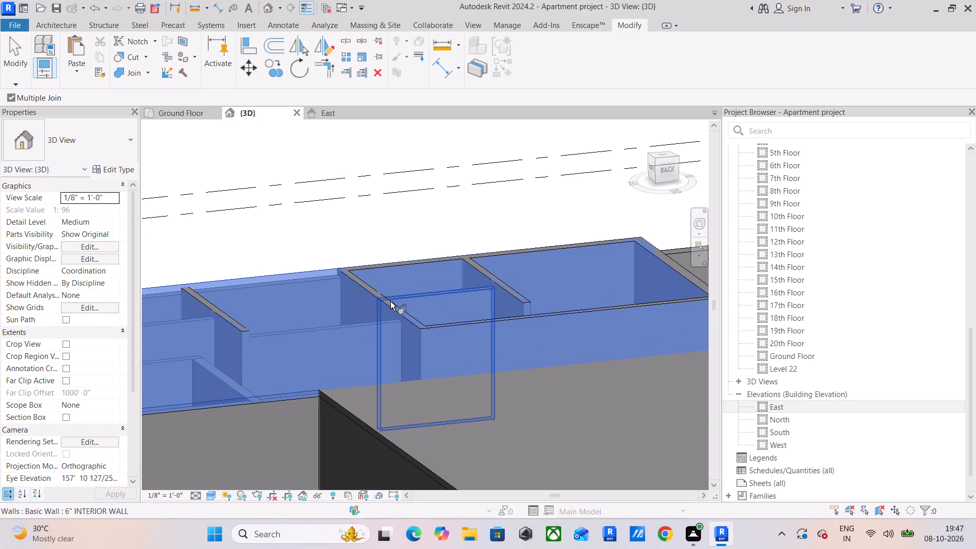
pyautogui.click(386, 302)
pyautogui.click(228, 317)
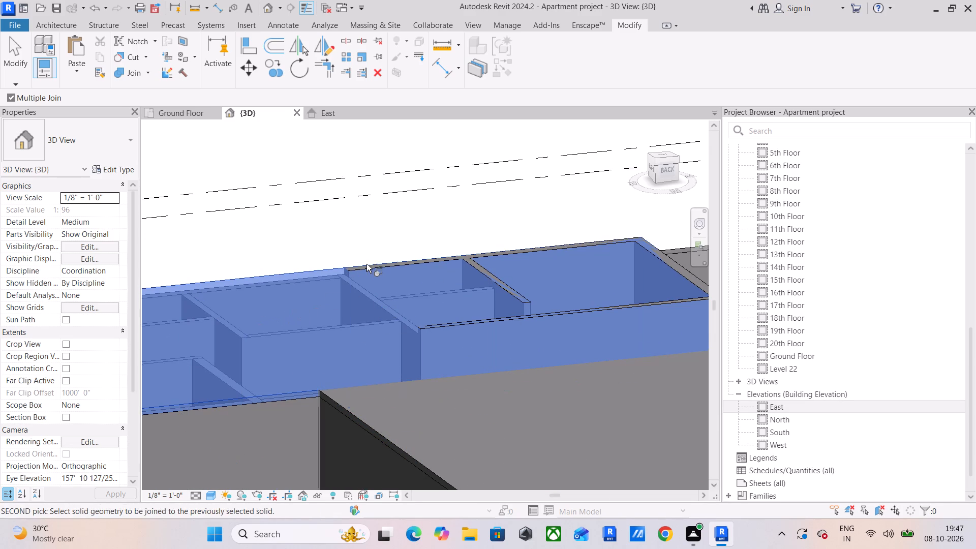
# Join the same slab to its back exterior wall, the far-room partitions, and the end wall beside the central core.
pyautogui.click(367, 263)
pyautogui.click(479, 272)
pyautogui.moveTo(526, 279); pyautogui.dragTo(285, 322, button='middle')
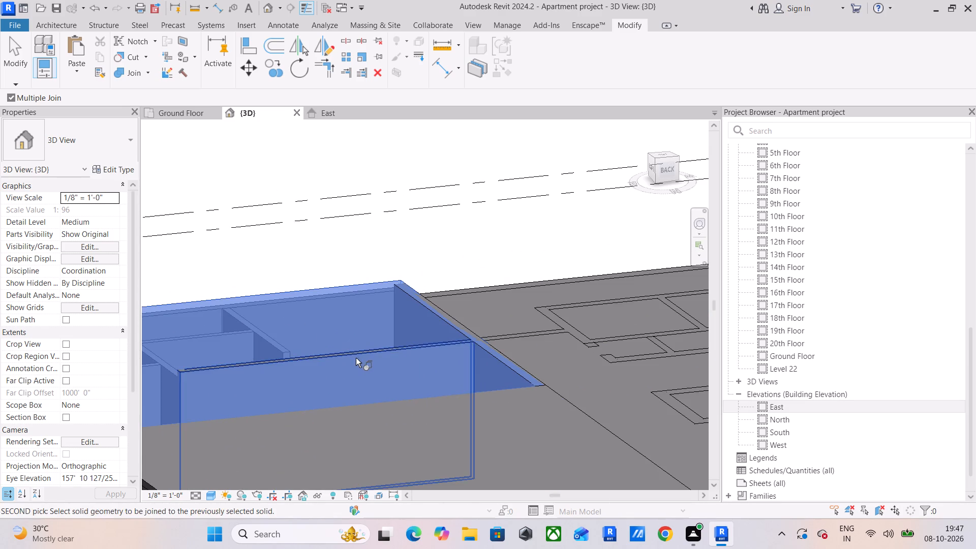
pyautogui.click(356, 355)
pyautogui.click(449, 324)
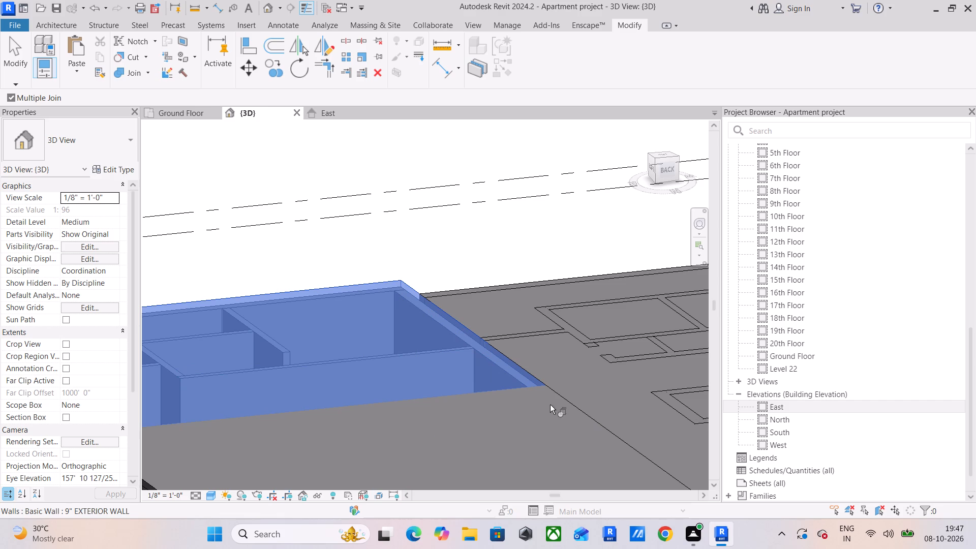
# Restart Multiple Join with the 1st Floor corridor slab behind the stair core and join it to the bordering exterior walls and core room walls.
pyautogui.moveTo(548, 401); pyautogui.dragTo(584, 366, button='middle')
pyautogui.scroll(-4, 584, 366)
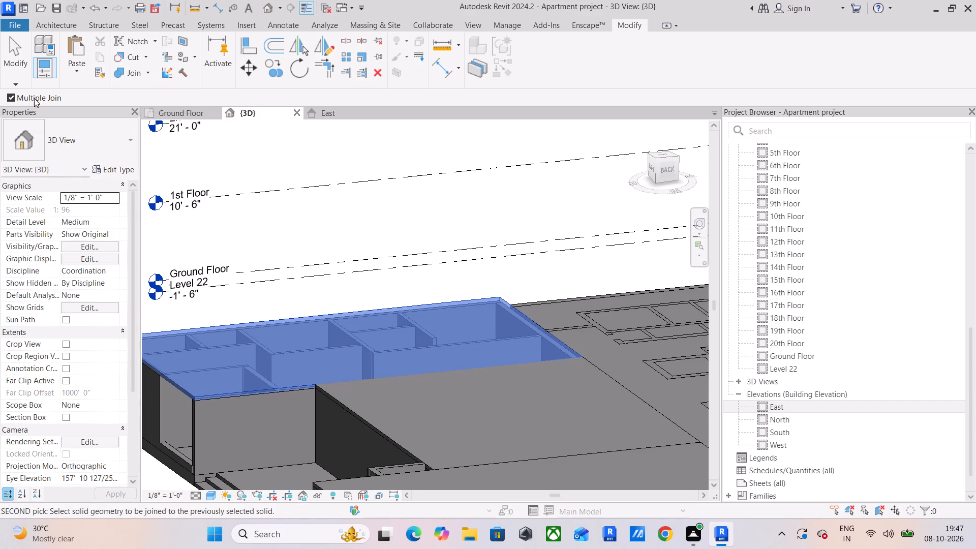
pyautogui.click(136, 69)
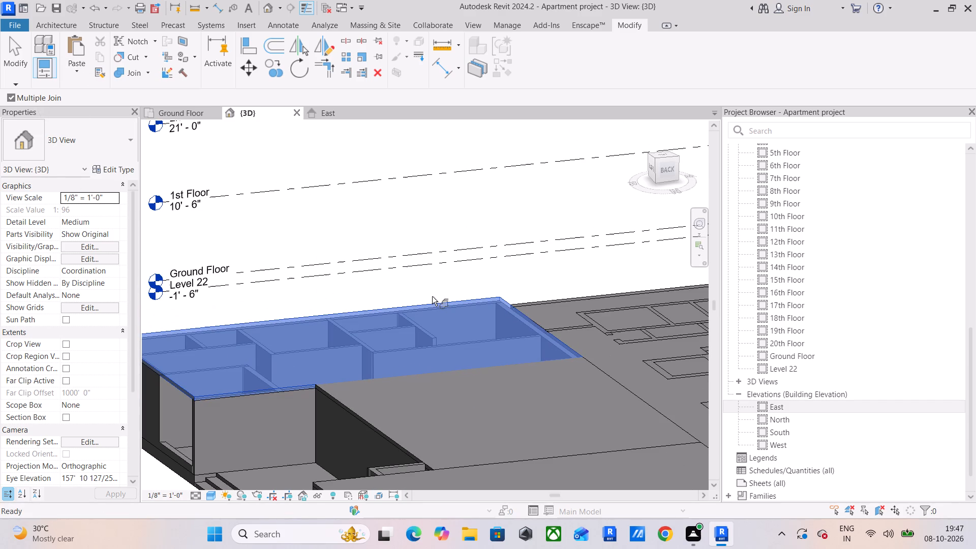
pyautogui.moveTo(529, 291); pyautogui.dragTo(344, 313, button='middle')
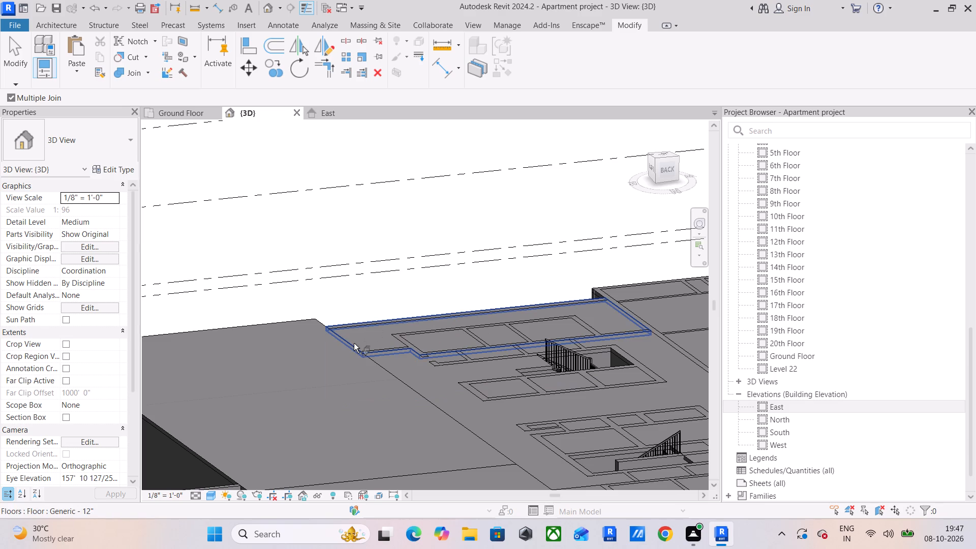
pyautogui.click(354, 340)
pyautogui.click(360, 324)
pyautogui.scroll(4, 385, 322)
pyautogui.click(406, 351)
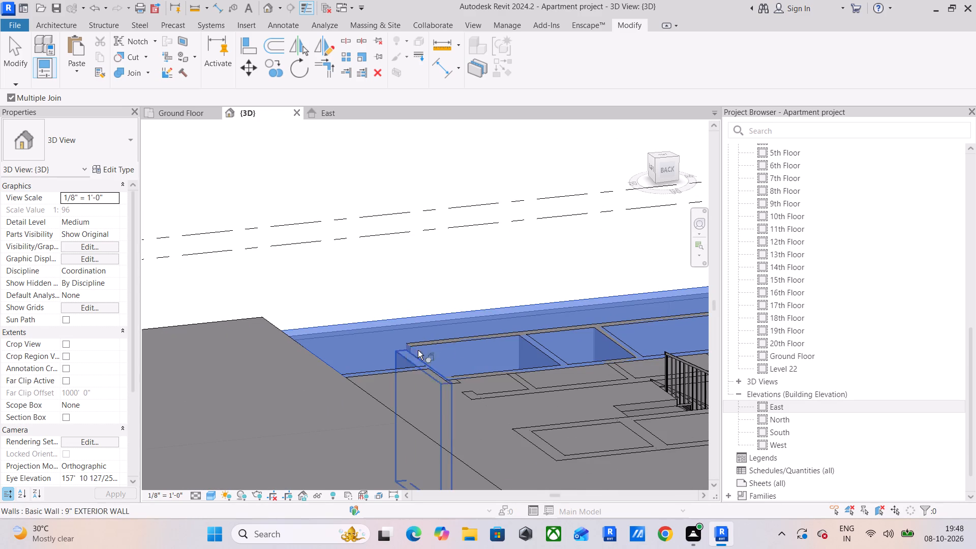
pyautogui.click(450, 337)
pyautogui.moveTo(469, 337); pyautogui.dragTo(286, 332, button='middle')
pyautogui.click(344, 338)
pyautogui.click(436, 335)
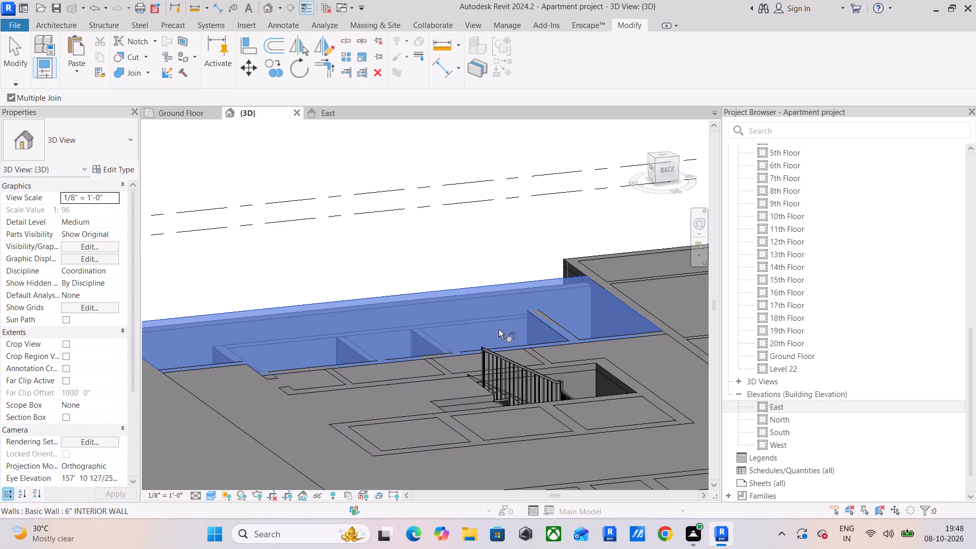
pyautogui.click(542, 317)
pyautogui.click(611, 291)
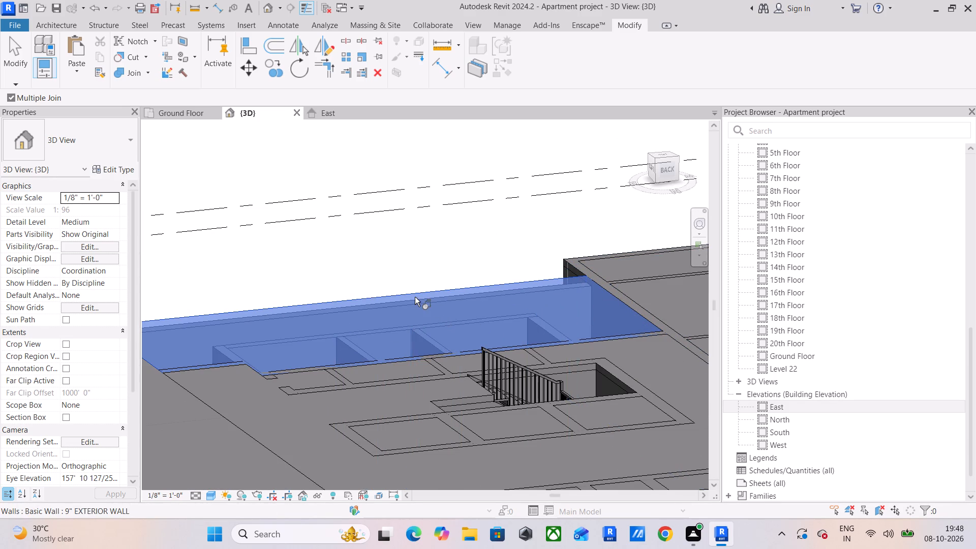
# Join the same 1st Floor corridor slab to the remaining partitions and wall ends along the stair core side.
pyautogui.click(219, 361)
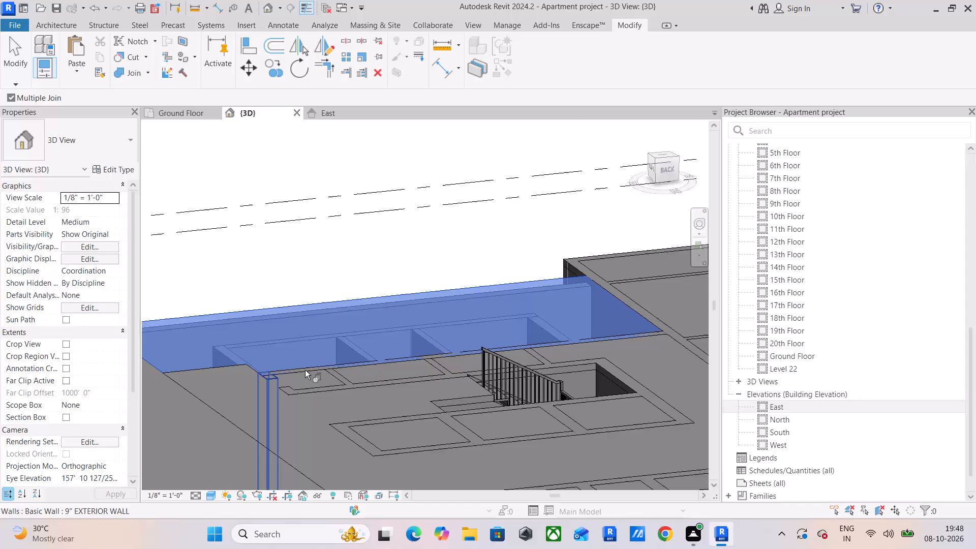
pyautogui.scroll(3, 270, 359)
pyautogui.keyDown('shift'); pyautogui.moveTo(316, 380); pyautogui.dragTo(319, 391, button='middle'); pyautogui.keyUp('shift')
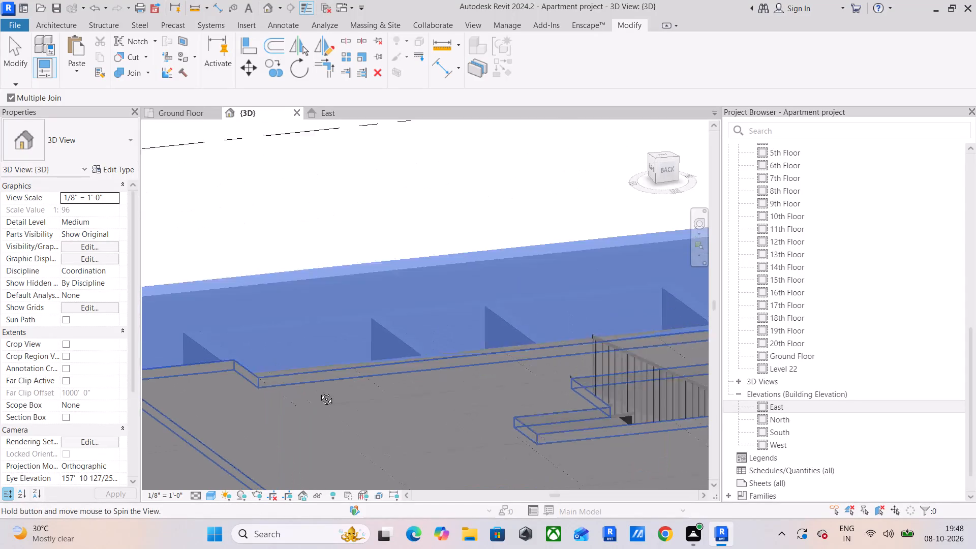
pyautogui.keyDown('shift'); pyautogui.moveTo(319, 391); pyautogui.dragTo(326, 410, button='middle'); pyautogui.keyUp('shift')
pyautogui.moveTo(301, 370); pyautogui.dragTo(507, 463, button='middle')
pyautogui.click(381, 304)
pyautogui.moveTo(433, 303); pyautogui.dragTo(408, 314, button='middle')
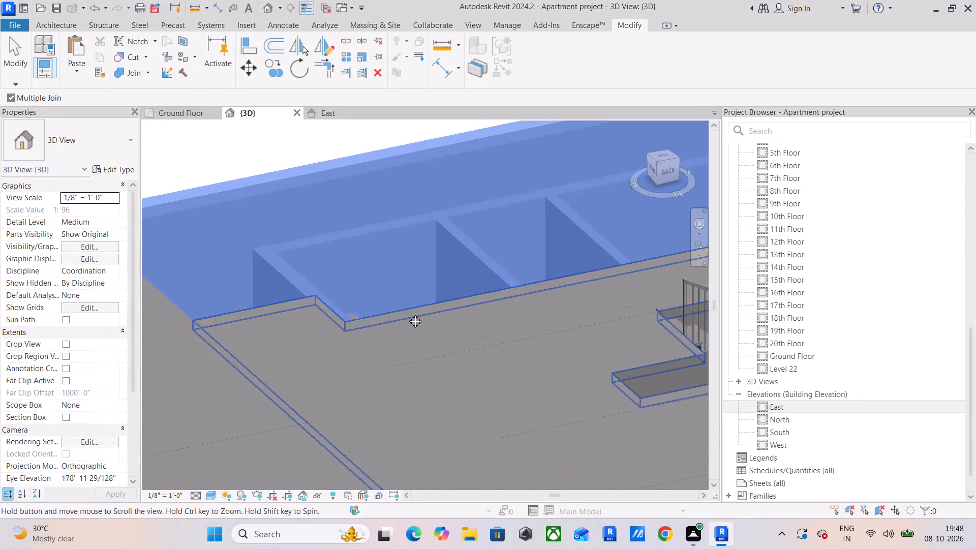
pyautogui.moveTo(408, 314); pyautogui.dragTo(270, 333, button='middle')
pyautogui.click(188, 338)
pyautogui.moveTo(337, 348); pyautogui.dragTo(175, 400, button='middle')
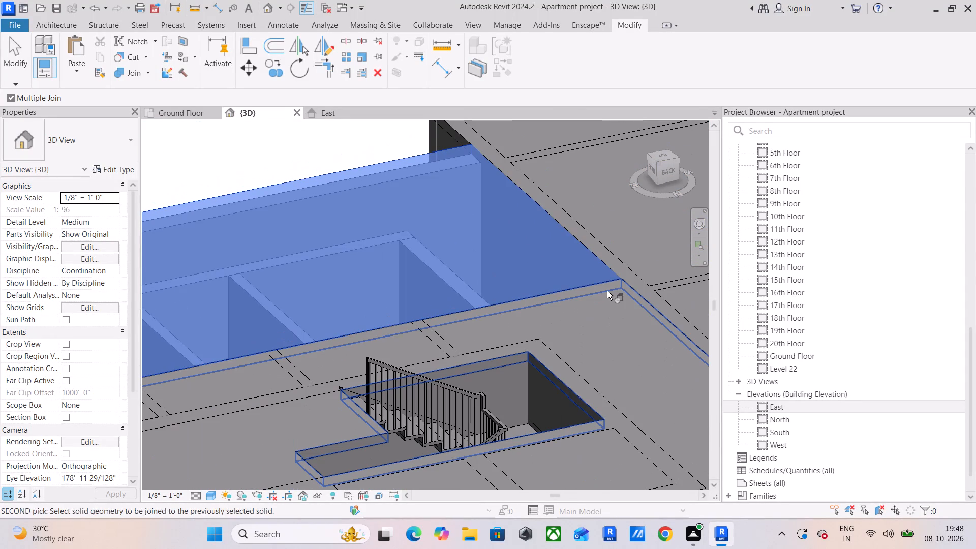
pyautogui.moveTo(436, 303); pyautogui.dragTo(656, 252, button='middle')
pyautogui.scroll(-4, 636, 245)
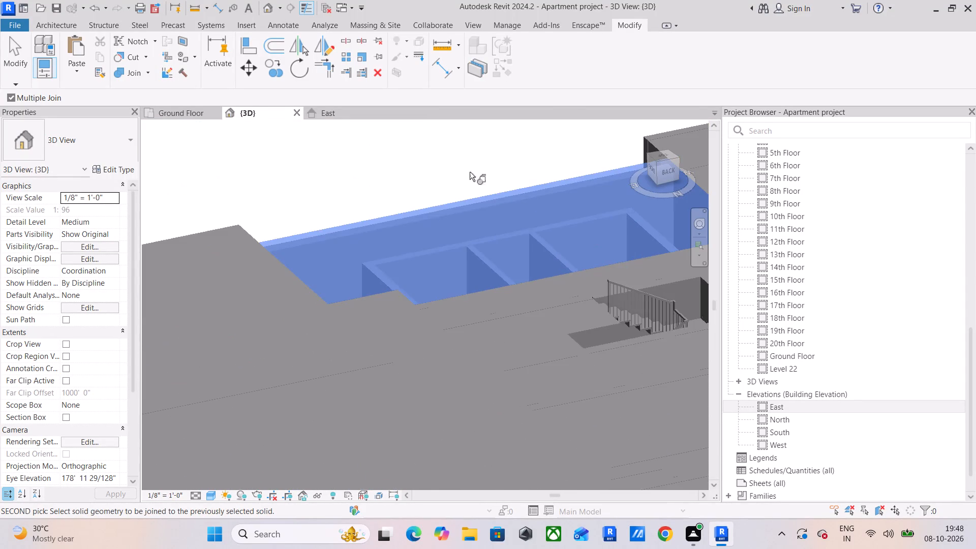
# Restart Multiple Join with the central core's 1st Floor Generic - 12" slab and join it to the short wall ends and long wall at its corner.
pyautogui.click(129, 74)
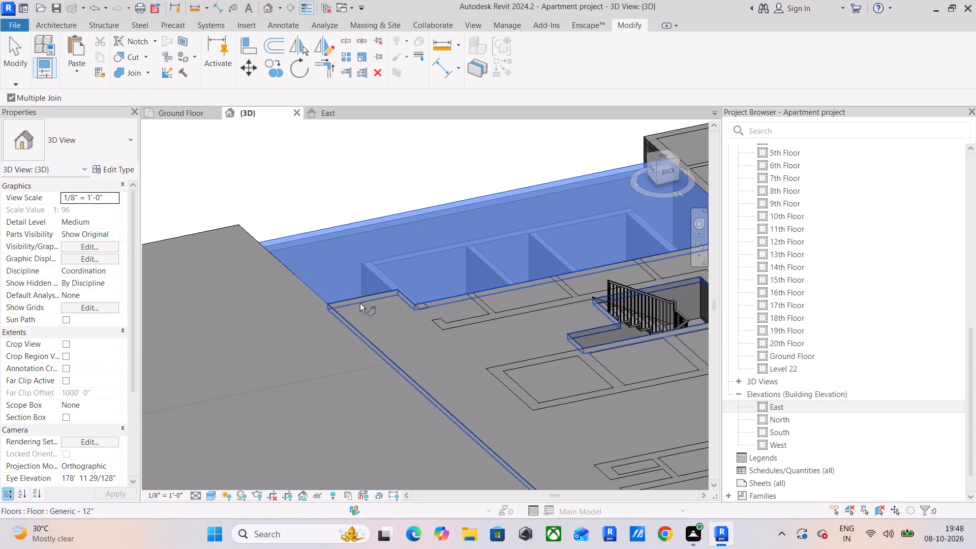
pyautogui.click(360, 300)
pyautogui.click(411, 302)
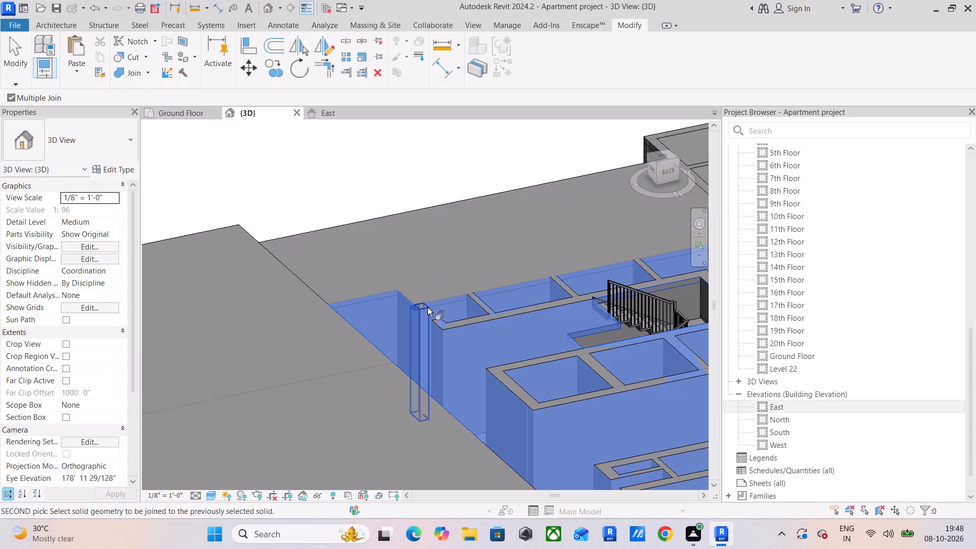
pyautogui.click(421, 310)
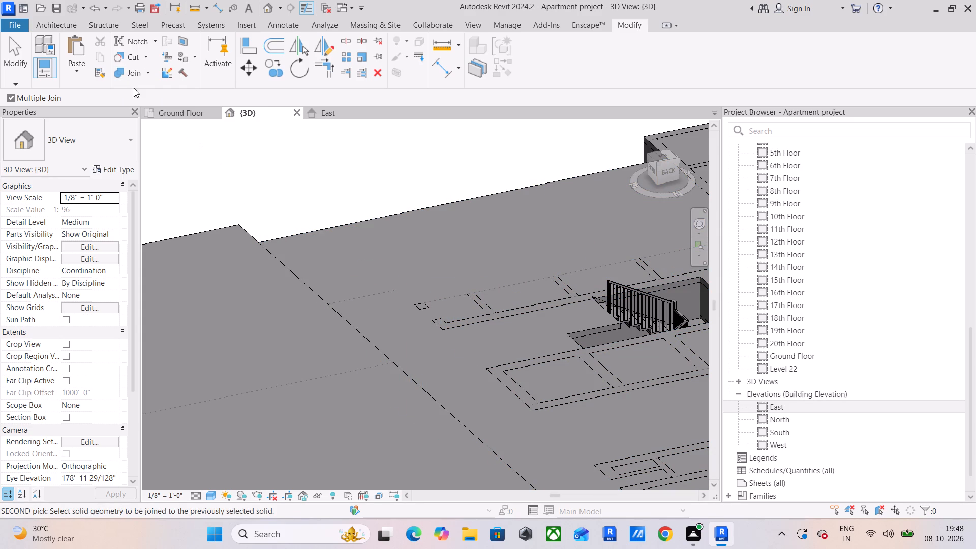
pyautogui.moveTo(129, 76); pyautogui.dragTo(130, 81)
pyautogui.click(354, 301)
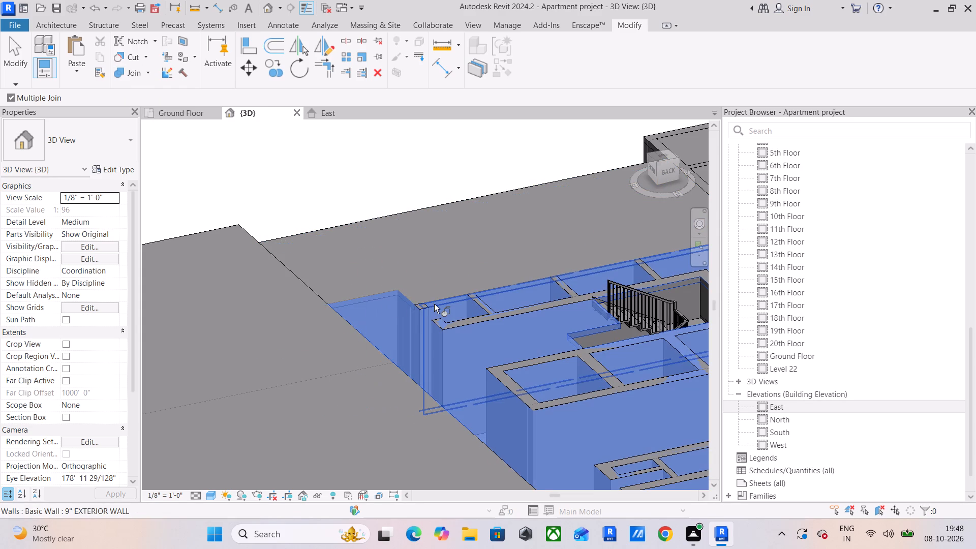
pyautogui.scroll(3, 428, 303)
pyautogui.click(457, 335)
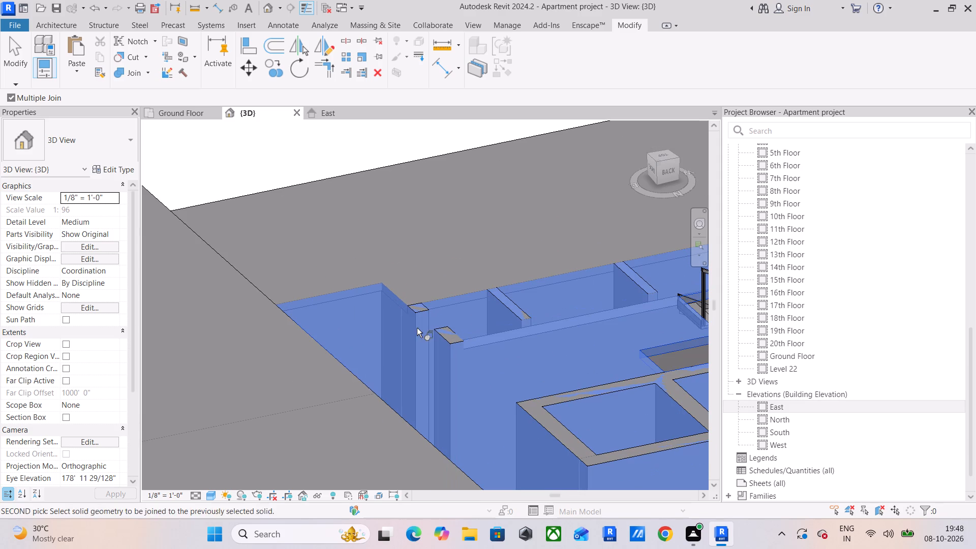
pyautogui.click(410, 308)
pyautogui.click(446, 339)
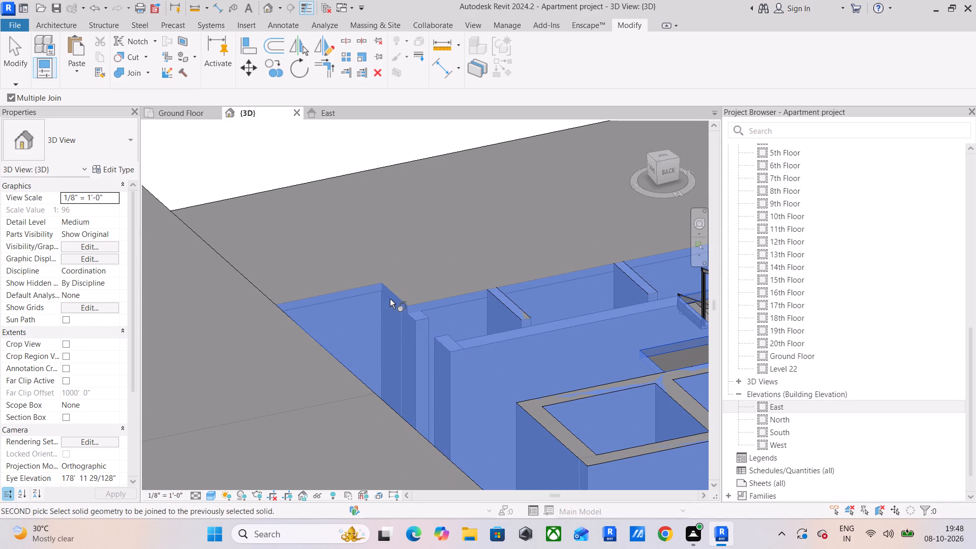
# Join the same core slab to the partitions behind the first stair opening and the walls at that opening's far end.
pyautogui.moveTo(455, 334); pyautogui.dragTo(377, 291, button='middle')
pyautogui.click(441, 258)
pyautogui.moveTo(445, 259); pyautogui.dragTo(284, 278, button='middle')
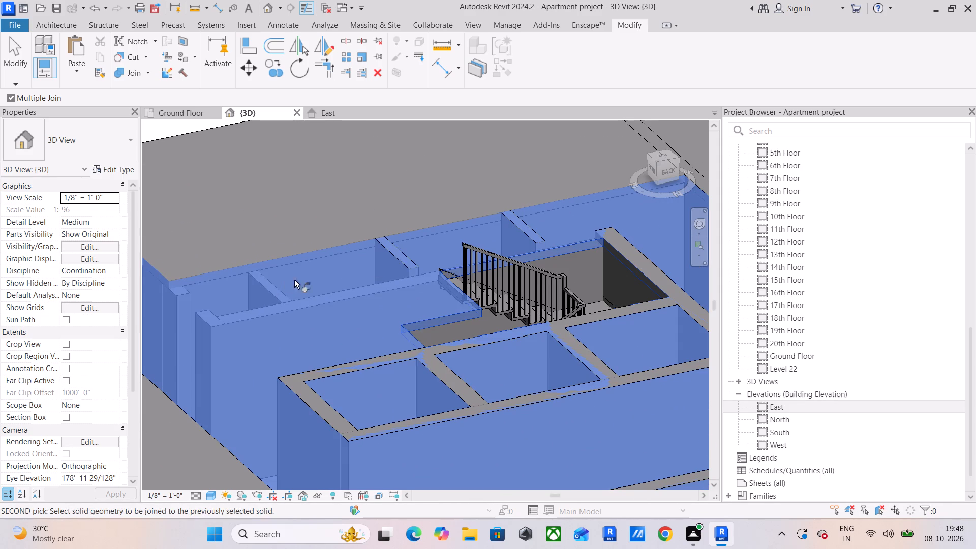
pyautogui.click(391, 251)
pyautogui.click(518, 220)
pyautogui.click(611, 242)
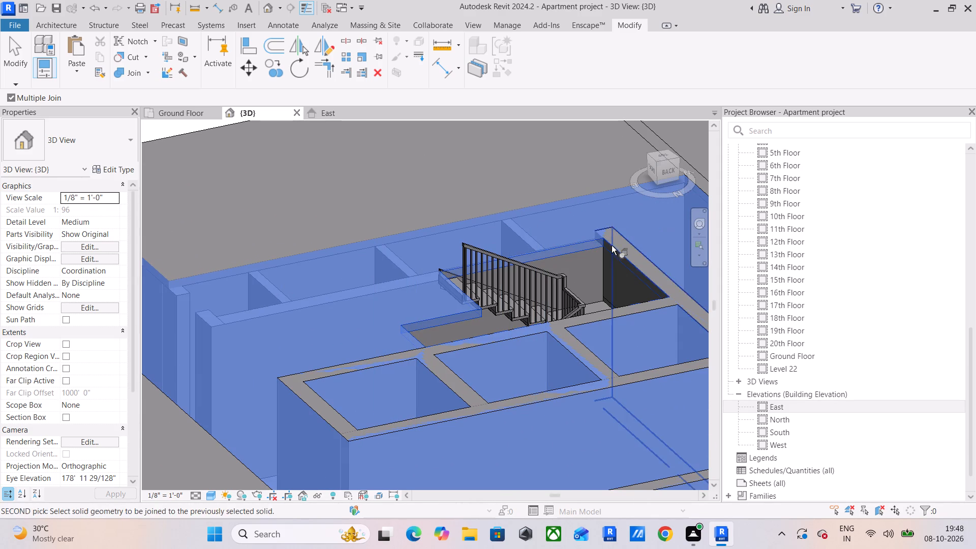
pyautogui.moveTo(604, 244); pyautogui.dragTo(504, 204, button='middle')
pyautogui.click(530, 268)
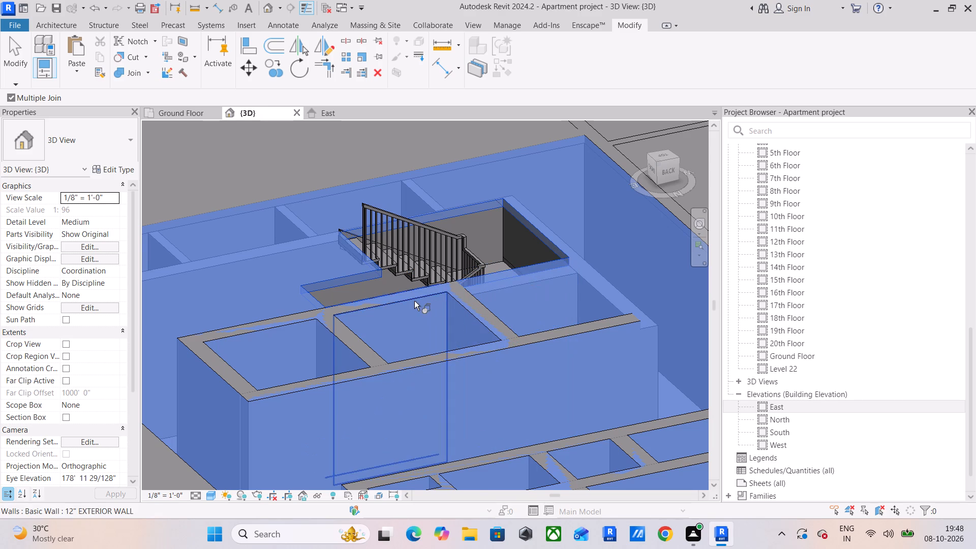
# Join the same core slab to the outer walls and dividing partitions of the three-room block beside the first stair opening.
pyautogui.click(414, 298)
pyautogui.click(472, 305)
pyautogui.click(350, 340)
pyautogui.click(256, 321)
pyautogui.moveTo(220, 373); pyautogui.dragTo(225, 377)
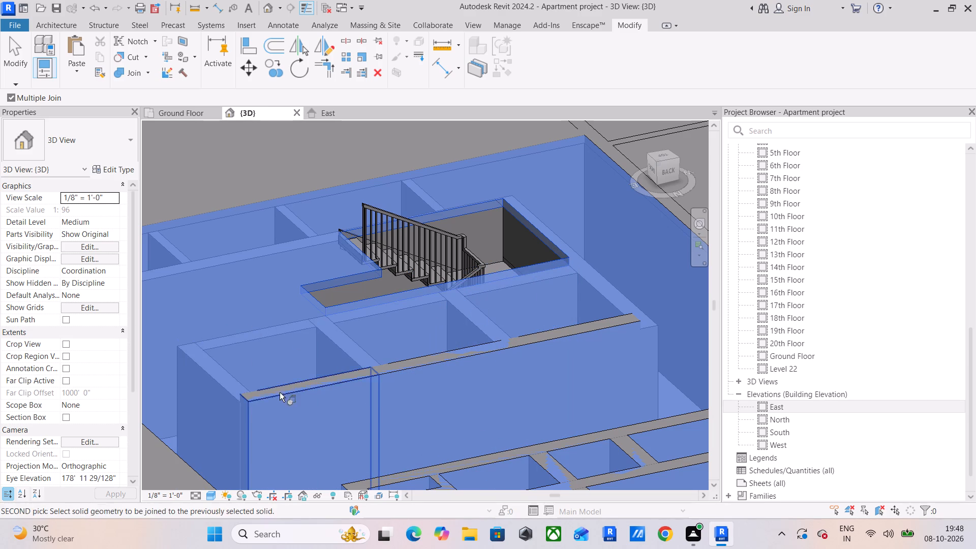
pyautogui.moveTo(288, 390); pyautogui.dragTo(296, 392)
pyautogui.click(411, 368)
pyautogui.click(538, 337)
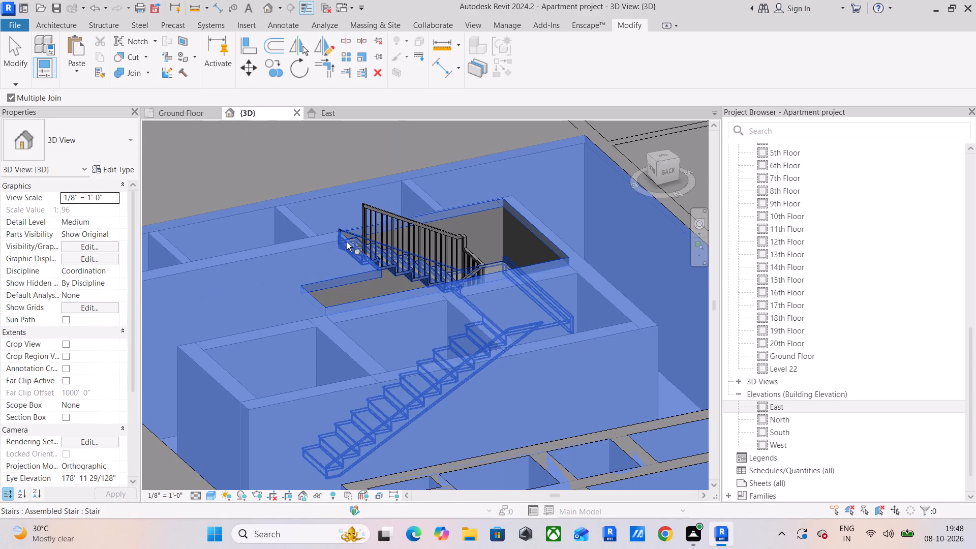
pyautogui.click(347, 239)
pyautogui.click(757, 505)
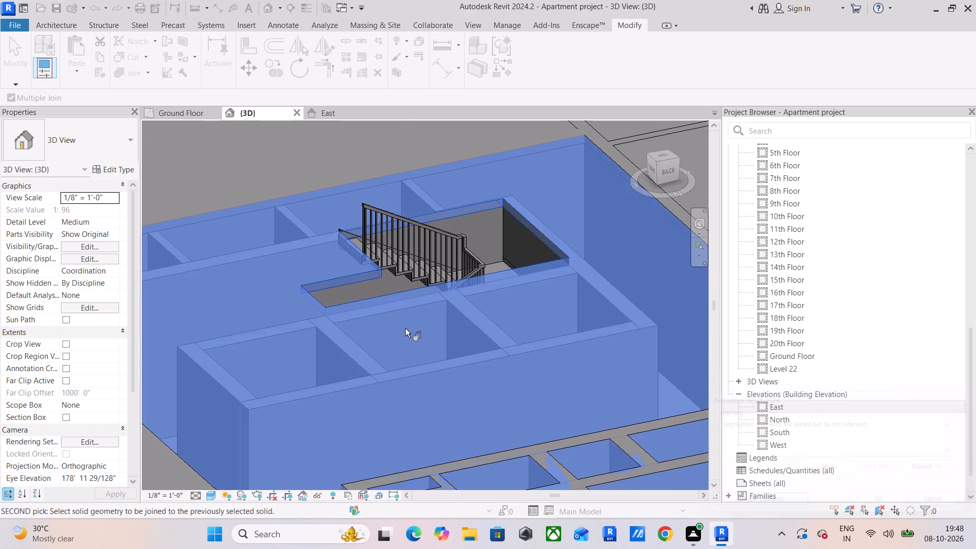
# Join the same core slab to the corner walls and small-room partitions of the second room block, and the long walls bordering its stair opening.
pyautogui.moveTo(405, 325); pyautogui.dragTo(255, 219, button='middle')
pyautogui.moveTo(317, 293); pyautogui.dragTo(413, 252, button='middle')
pyautogui.click(325, 331)
pyautogui.moveTo(311, 346); pyautogui.dragTo(317, 352)
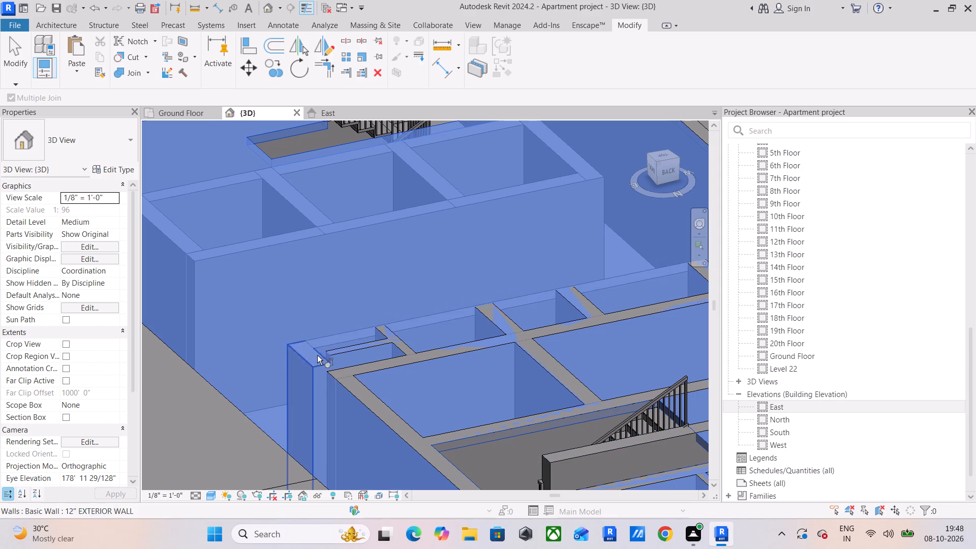
pyautogui.moveTo(317, 352); pyautogui.dragTo(323, 353)
pyautogui.click(350, 353)
pyautogui.click(383, 337)
pyautogui.click(396, 367)
pyautogui.moveTo(368, 397); pyautogui.dragTo(375, 402)
pyautogui.moveTo(447, 389); pyautogui.dragTo(352, 288, button='middle')
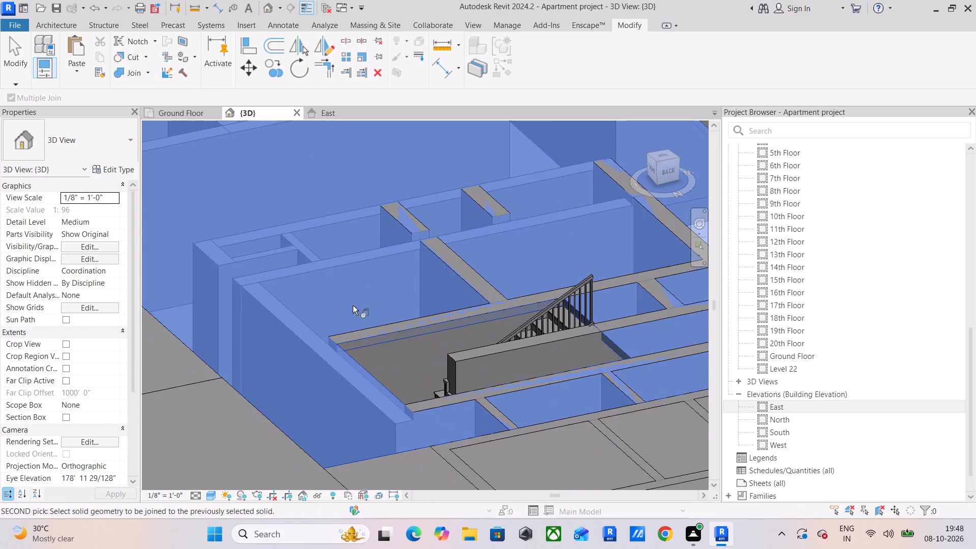
pyautogui.click(372, 335)
pyautogui.click(440, 404)
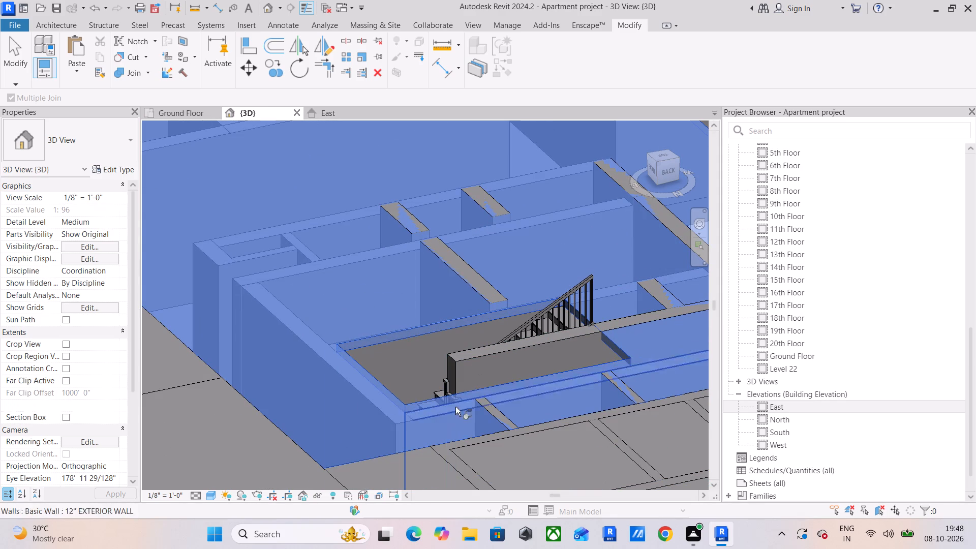
# Join the same core slab to the partitions and walls in front of and beyond the second stair opening, including the block's end wall.
pyautogui.moveTo(492, 387); pyautogui.dragTo(409, 321, button='middle')
pyautogui.click(410, 346)
pyautogui.moveTo(540, 318); pyautogui.dragTo(538, 314)
pyautogui.click(478, 260)
pyautogui.moveTo(754, 498); pyautogui.dragTo(745, 495)
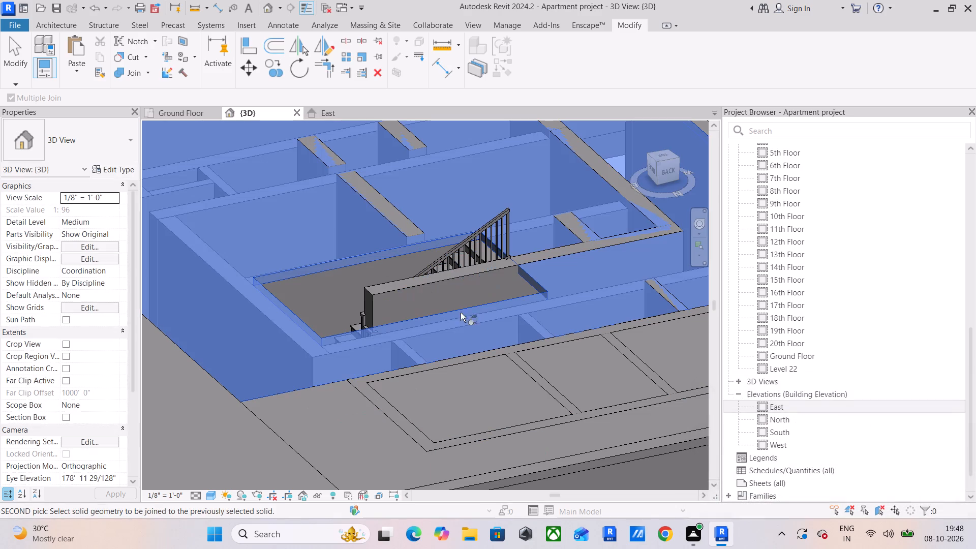
pyautogui.click(437, 277)
pyautogui.moveTo(509, 283); pyautogui.dragTo(353, 295, button='middle')
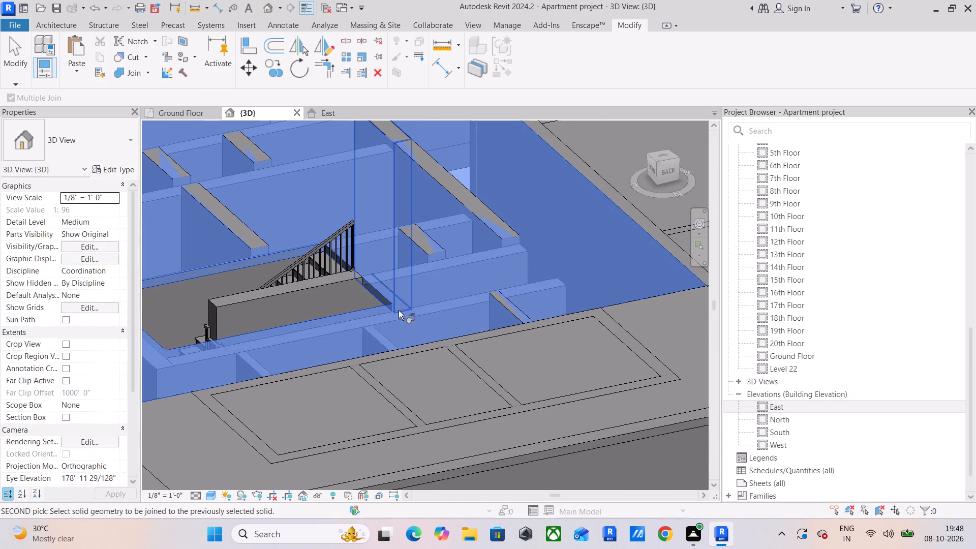
pyautogui.click(510, 298)
pyautogui.click(424, 237)
pyautogui.click(487, 219)
# Join the same core slab to the remaining partitions between the small rooms and large rooms behind the second stair opening.
pyautogui.moveTo(424, 192); pyautogui.dragTo(489, 308, button='middle')
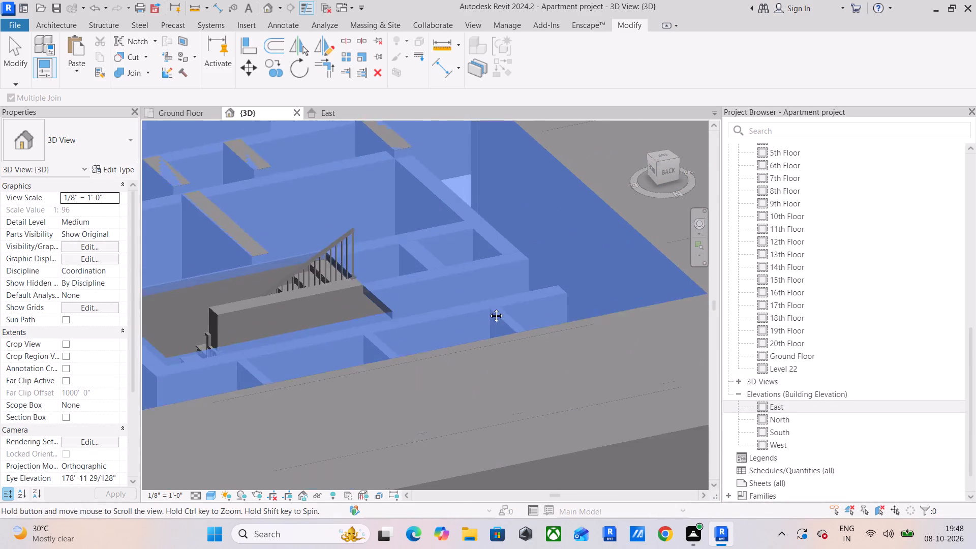
pyautogui.moveTo(489, 308); pyautogui.dragTo(526, 355, button='middle')
pyautogui.moveTo(480, 286); pyautogui.dragTo(465, 291)
pyautogui.click(335, 310)
pyautogui.moveTo(264, 327); pyautogui.dragTo(266, 331)
pyautogui.click(313, 367)
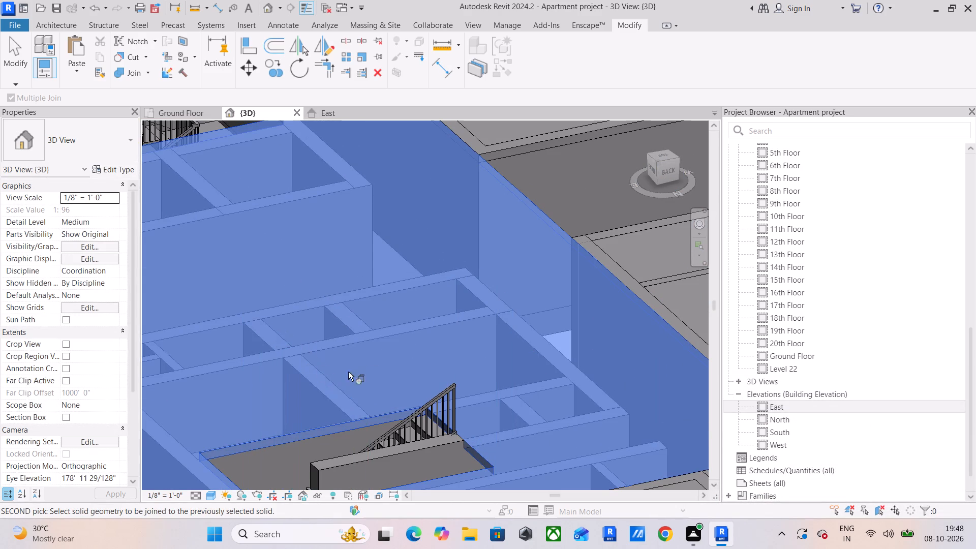
# Restart Multiple Join with the narrow 1st Floor slab in front of the second staircase and join it to the three-room block's near end wall.
pyautogui.moveTo(375, 337); pyautogui.dragTo(417, 241, button='middle')
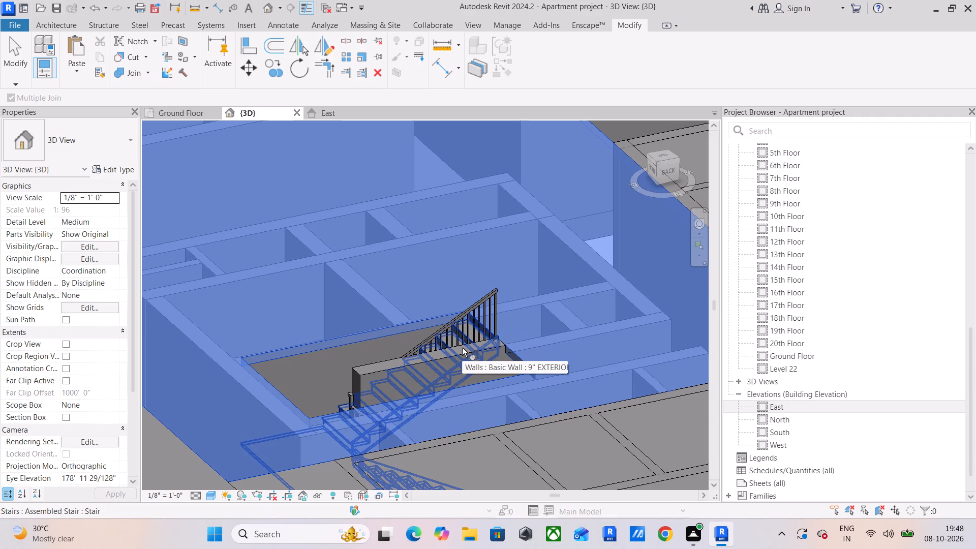
pyautogui.scroll(-3, 462, 345)
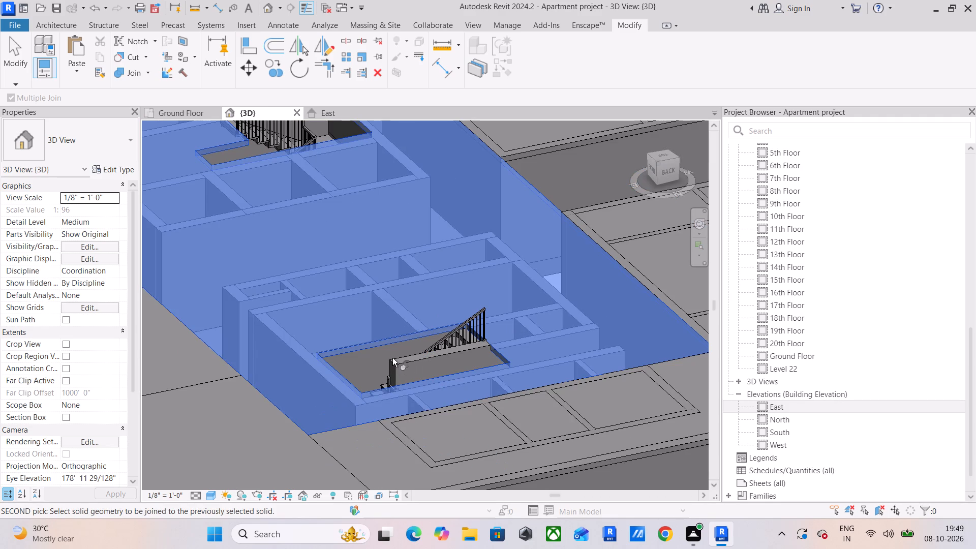
pyautogui.moveTo(438, 274); pyautogui.dragTo(298, 359, button='middle')
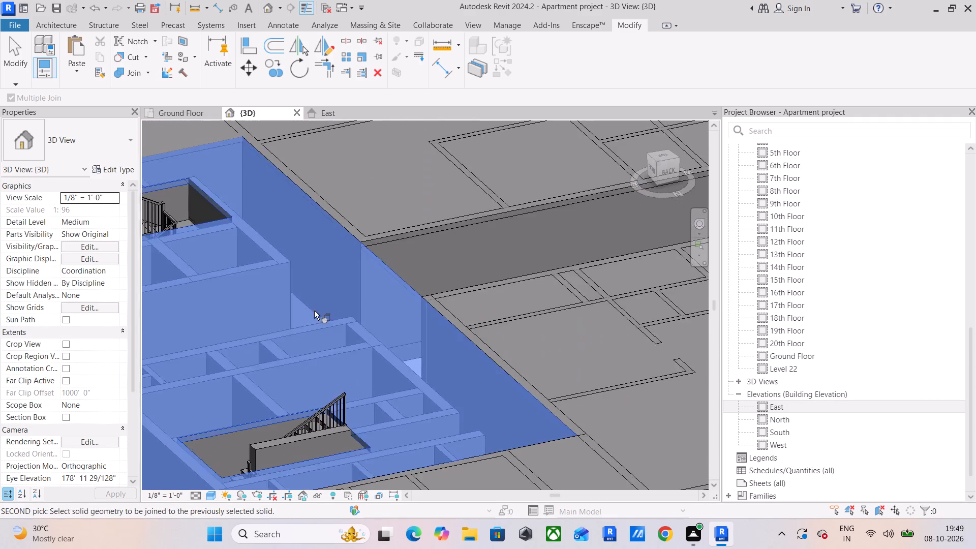
pyautogui.moveTo(314, 308); pyautogui.dragTo(331, 225, button='middle')
pyautogui.moveTo(413, 380); pyautogui.dragTo(456, 290, button='middle')
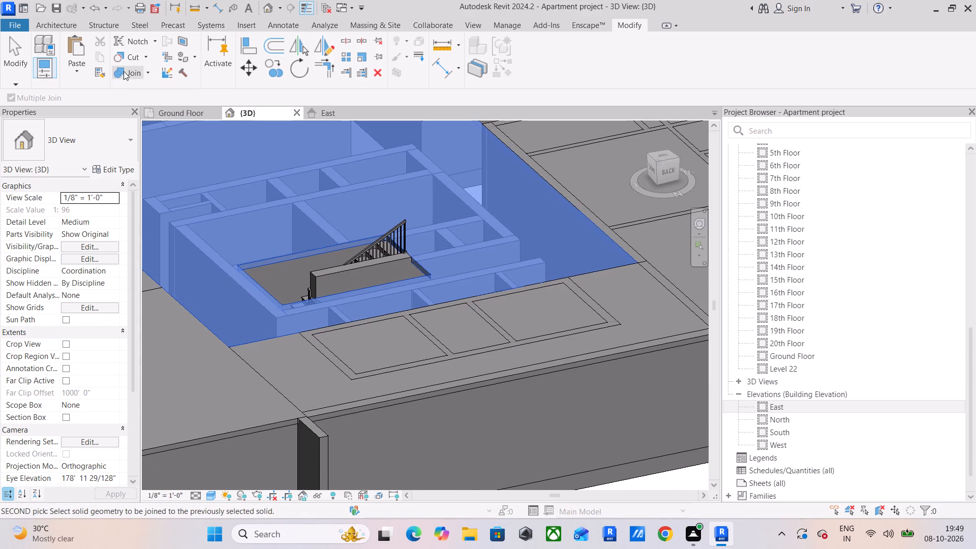
pyautogui.click(124, 71)
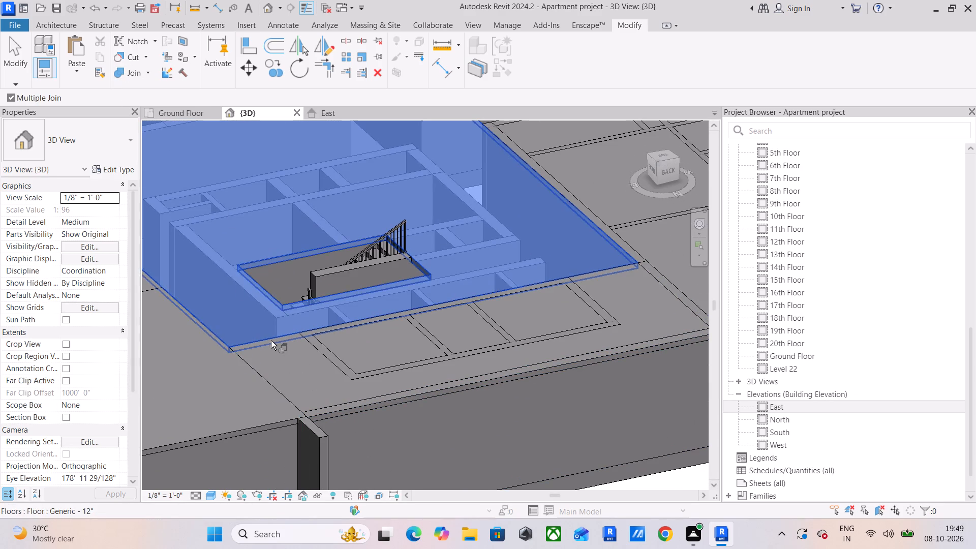
pyautogui.click(271, 342)
pyautogui.click(330, 359)
pyautogui.click(342, 321)
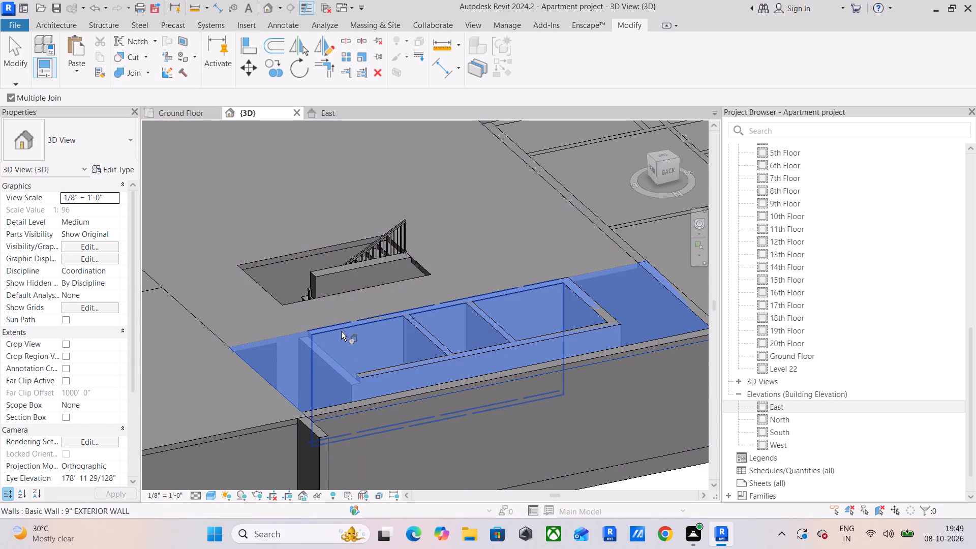
# Restart Multiple Join with the same narrow slab and join it to the three-room block's remaining walls and partitions, the side wall and outer exterior wall.
pyautogui.click(112, 76)
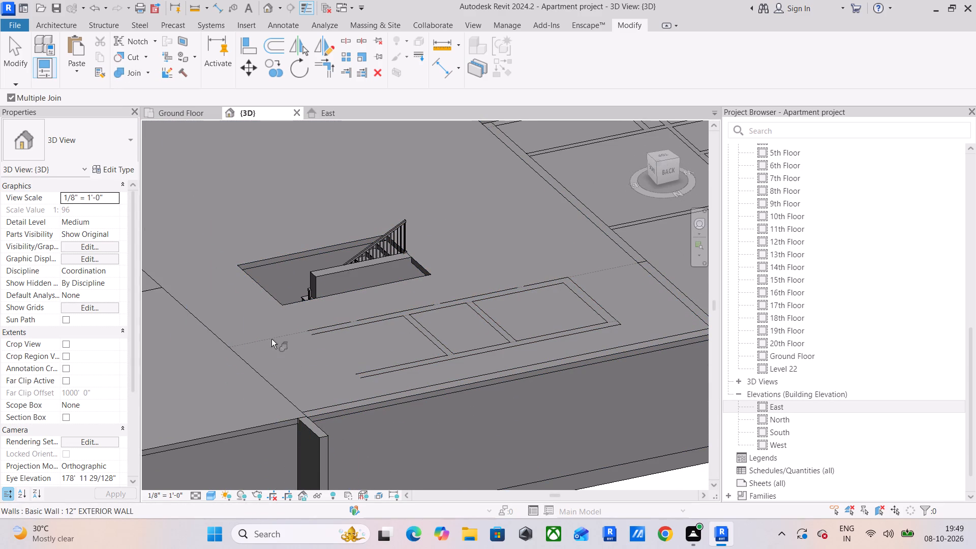
pyautogui.click(260, 369)
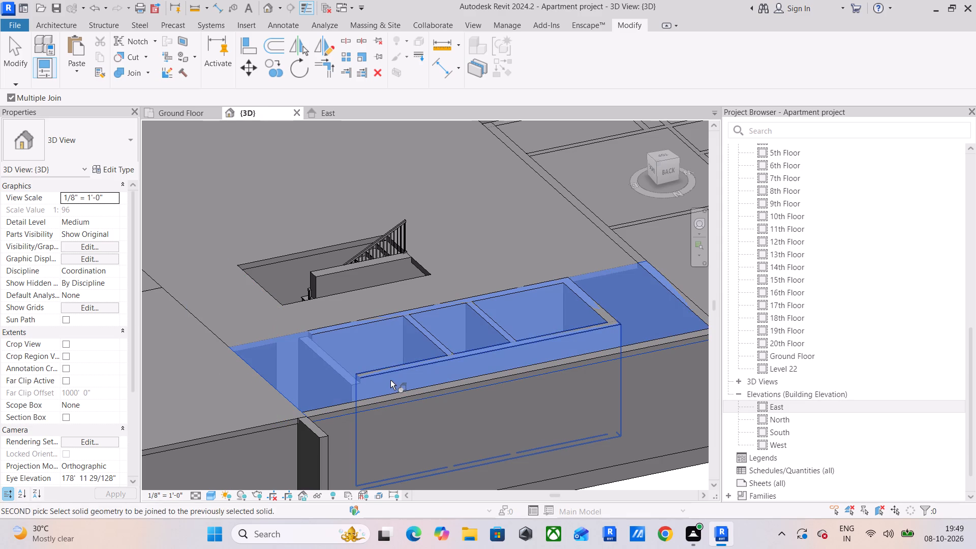
pyautogui.click(390, 370)
pyautogui.click(339, 331)
pyautogui.moveTo(412, 325); pyautogui.dragTo(417, 327)
pyautogui.click(499, 322)
pyautogui.click(591, 306)
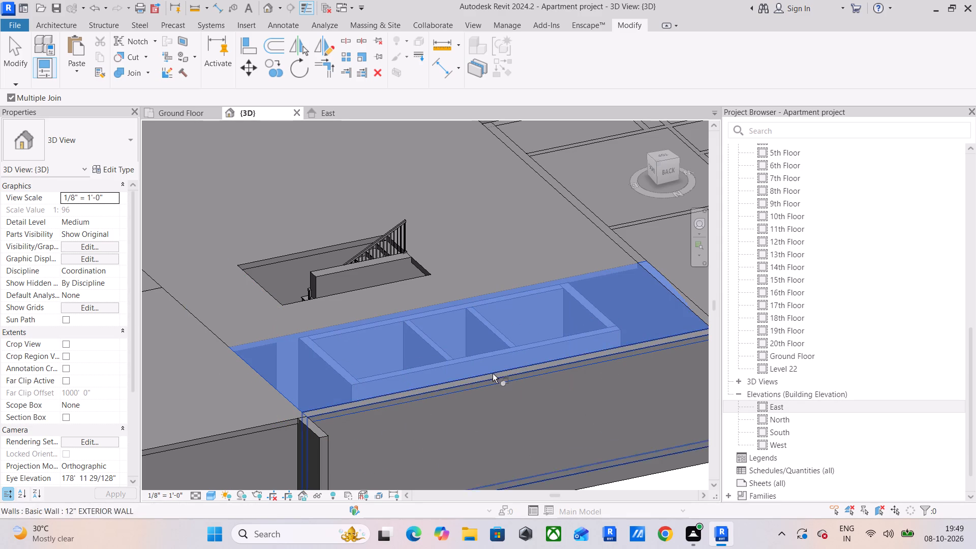
pyautogui.click(659, 283)
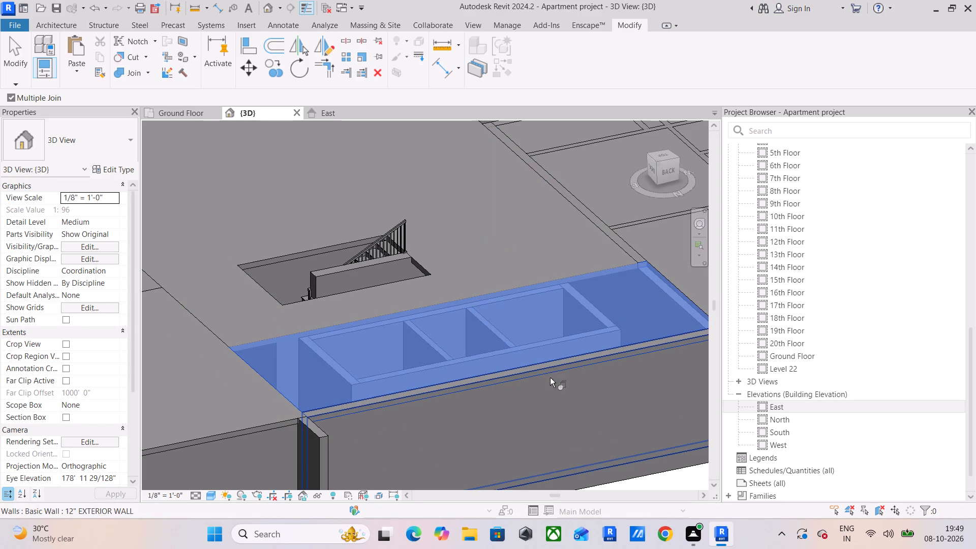
pyautogui.click(541, 364)
pyautogui.moveTo(550, 386); pyautogui.dragTo(456, 368, button='middle')
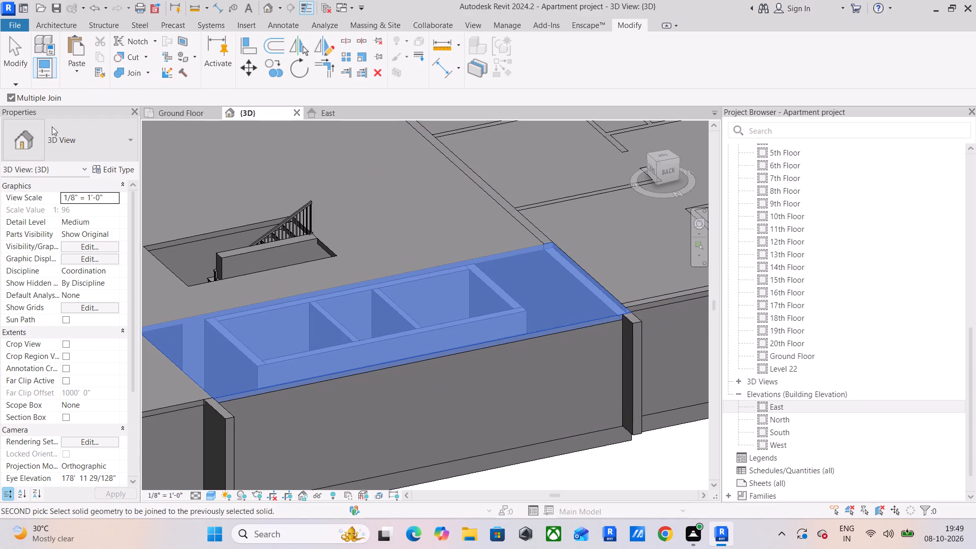
# Restart Multiple Join with the 1st Floor slab of the end apartment beside the stair core and join it to the outer exterior wall and nearest room's partitions.
pyautogui.click(131, 77)
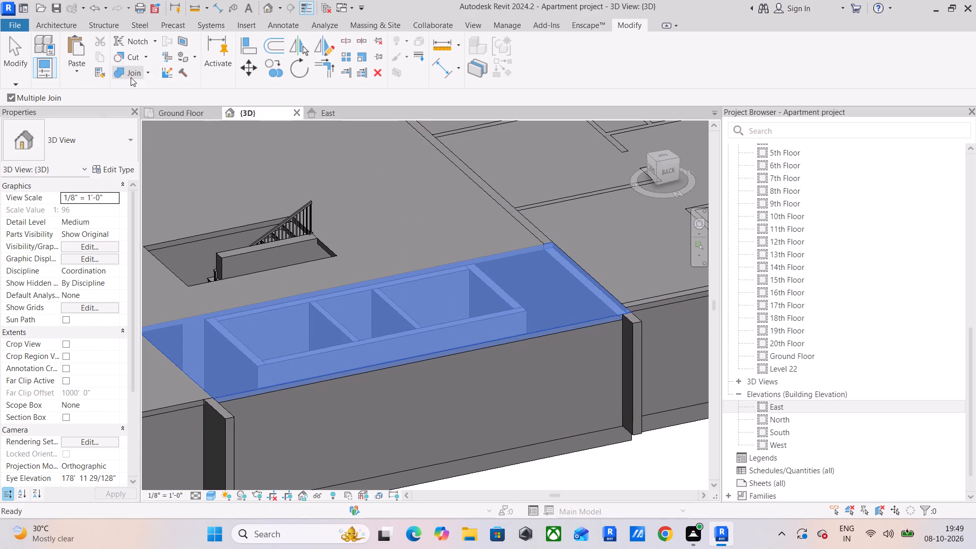
pyautogui.scroll(-4, 224, 142)
pyautogui.moveTo(415, 185); pyautogui.dragTo(311, 231, button='middle')
pyautogui.scroll(3, 384, 297)
pyautogui.click(384, 290)
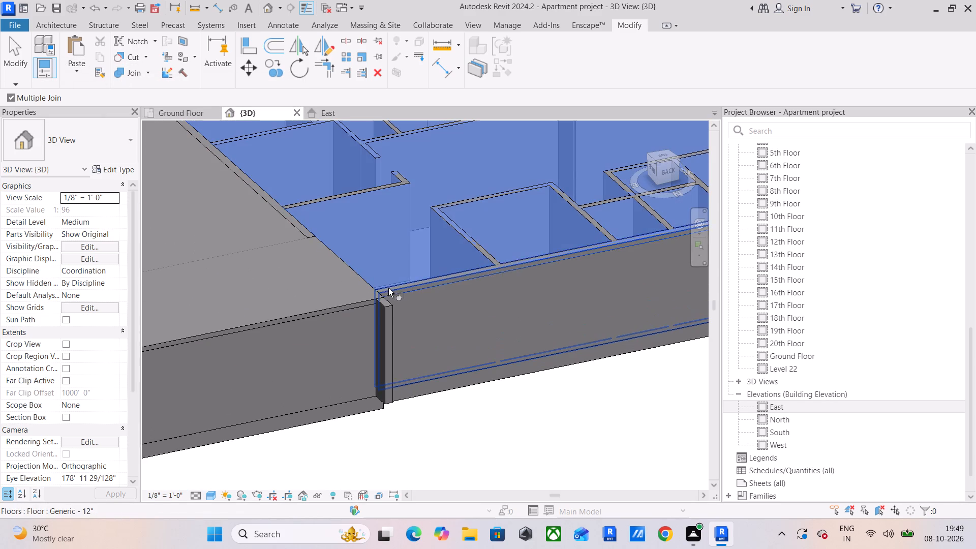
pyautogui.click(403, 284)
pyautogui.click(479, 249)
pyautogui.click(471, 197)
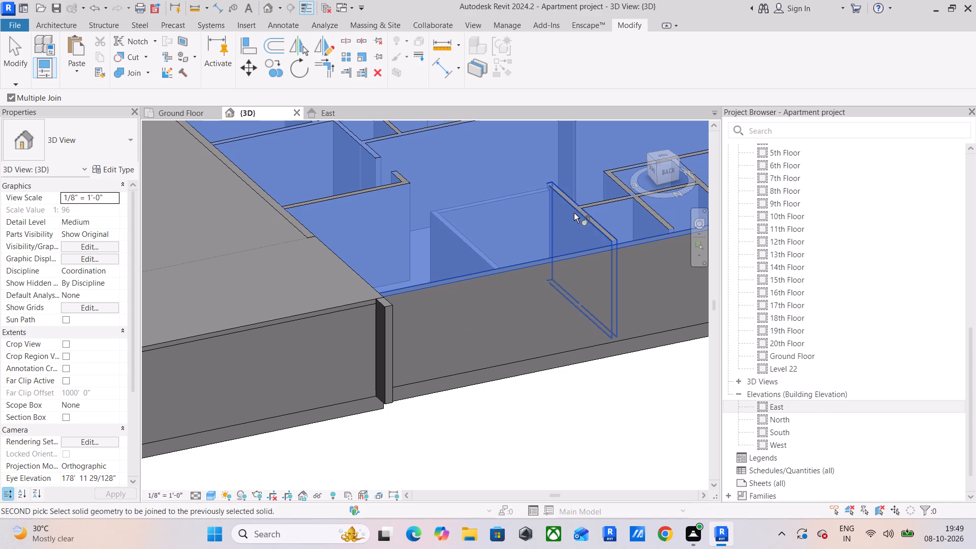
pyautogui.click(575, 208)
pyautogui.click(597, 204)
# Join the same end-apartment slab to the partitions around the small rooms in the middle of its outer side.
pyautogui.moveTo(613, 204); pyautogui.dragTo(359, 251, button='middle')
pyautogui.moveTo(401, 254); pyautogui.dragTo(395, 252)
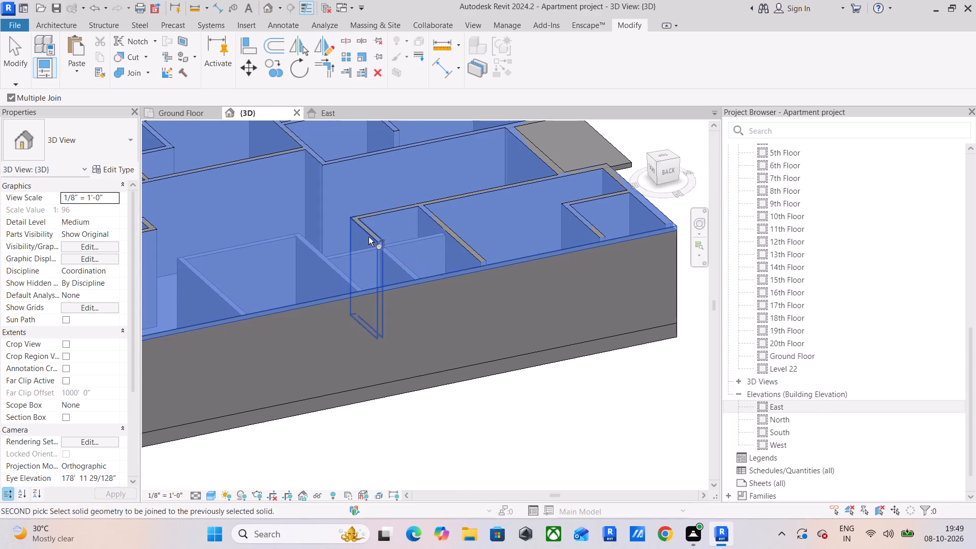
pyautogui.click(369, 234)
pyautogui.click(385, 205)
pyautogui.click(446, 230)
pyautogui.click(445, 205)
# Join the same slab to the partitions of the small end room and the exterior end walls around the balcony slab.
pyautogui.moveTo(492, 211); pyautogui.dragTo(383, 232, button='middle')
pyautogui.click(462, 235)
pyautogui.click(469, 219)
pyautogui.click(528, 206)
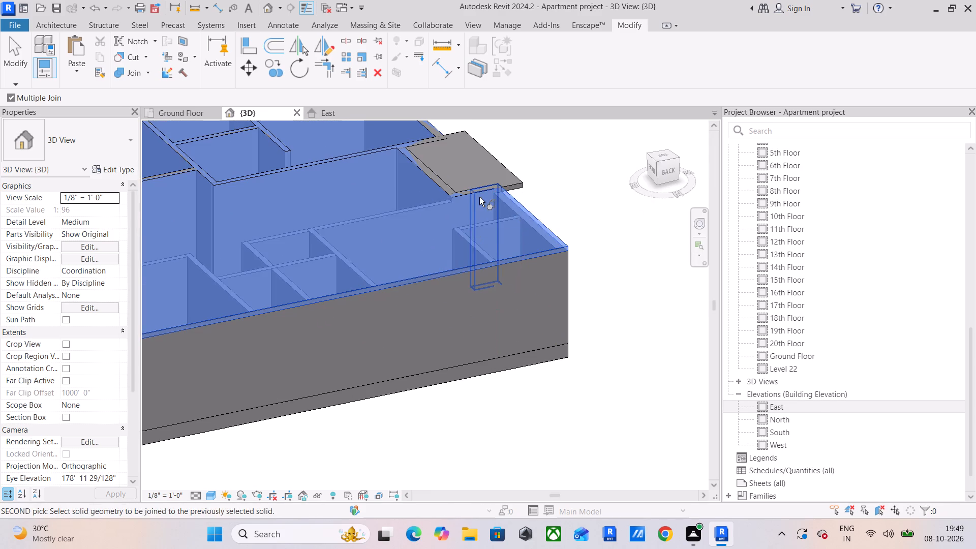
pyautogui.click(479, 194)
pyautogui.click(435, 178)
pyautogui.scroll(3, 477, 190)
pyautogui.click(477, 190)
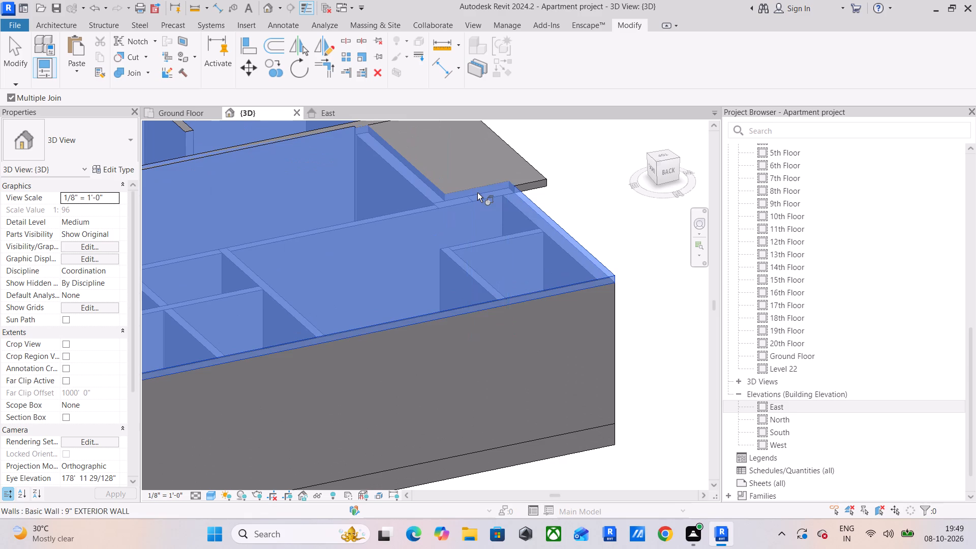
# Join the same slab to the long central partitions, the small-room partitions behind them, and the apartment's rear and remaining end exterior walls.
pyautogui.moveTo(478, 190); pyautogui.dragTo(573, 346, button='middle')
pyautogui.click(453, 279)
pyautogui.click(408, 284)
pyautogui.moveTo(369, 302); pyautogui.dragTo(532, 281, button='middle')
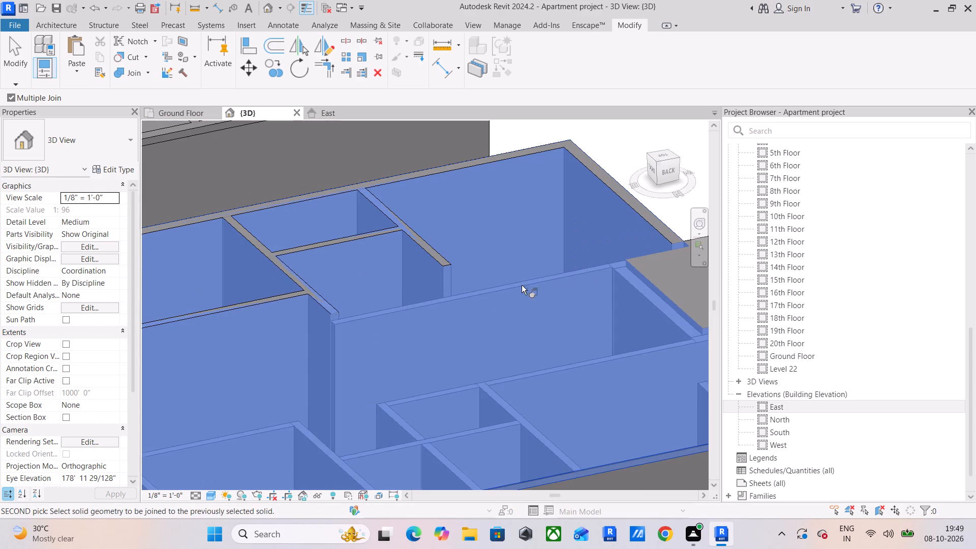
pyautogui.click(314, 302)
pyautogui.click(249, 302)
pyautogui.click(349, 240)
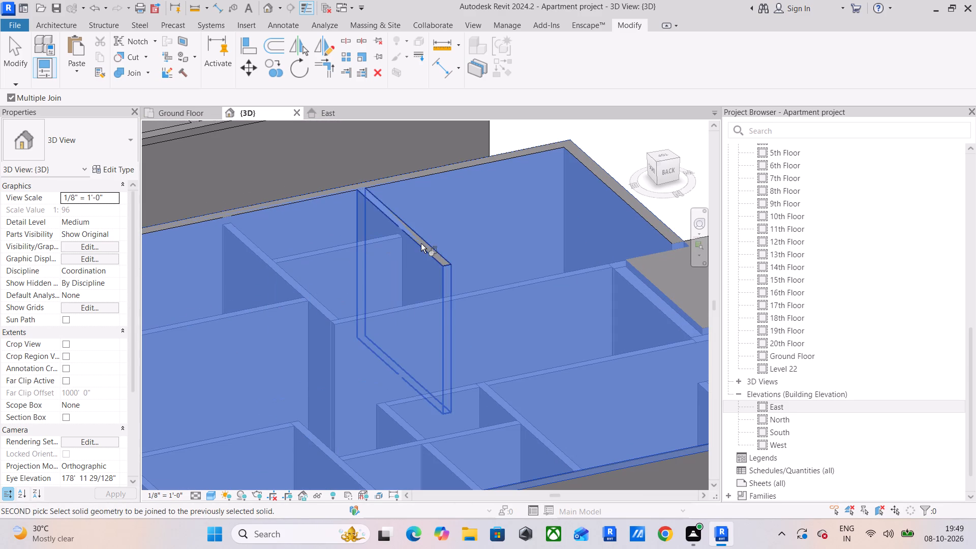
pyautogui.click(421, 240)
pyautogui.moveTo(382, 207); pyautogui.dragTo(480, 227, button='middle')
pyautogui.click(452, 207)
pyautogui.moveTo(519, 213); pyautogui.dragTo(327, 256, button='middle')
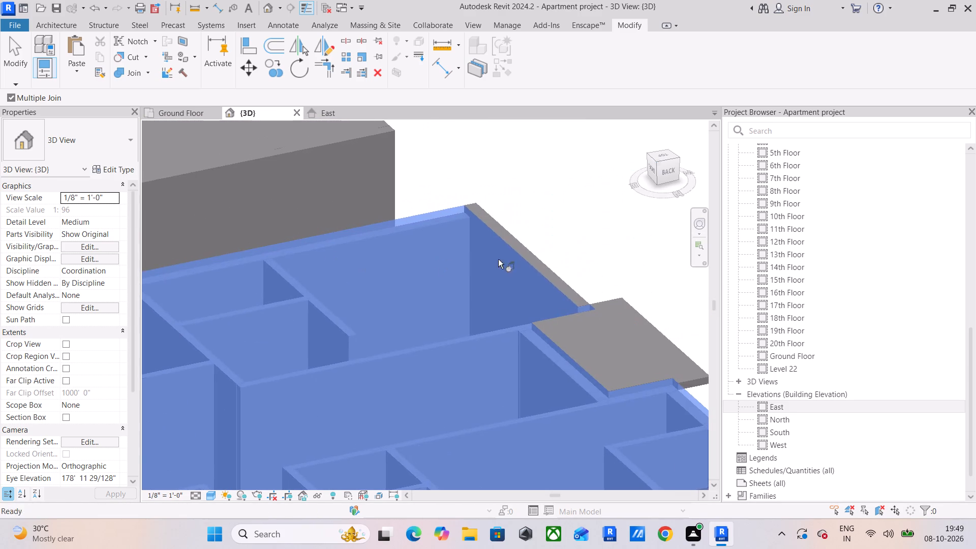
pyautogui.click(515, 252)
# Join the same slab to the partitions around the small rooms at the apartment's rear, near the stair core.
pyautogui.moveTo(471, 290); pyautogui.dragTo(398, 251, button='middle')
pyautogui.moveTo(403, 339); pyautogui.dragTo(625, 288, button='middle')
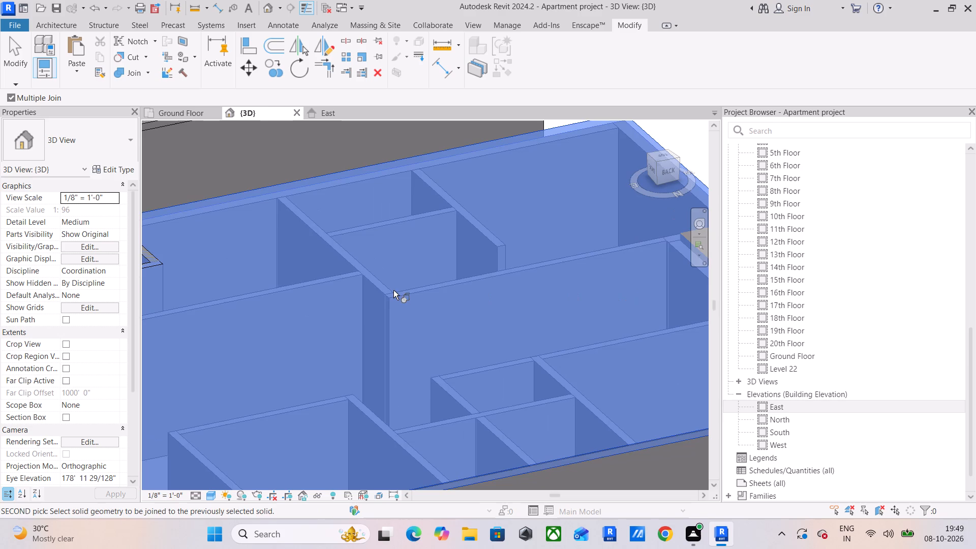
pyautogui.moveTo(379, 292); pyautogui.dragTo(598, 289, button='middle')
pyautogui.click(332, 277)
pyautogui.click(355, 253)
pyautogui.click(268, 238)
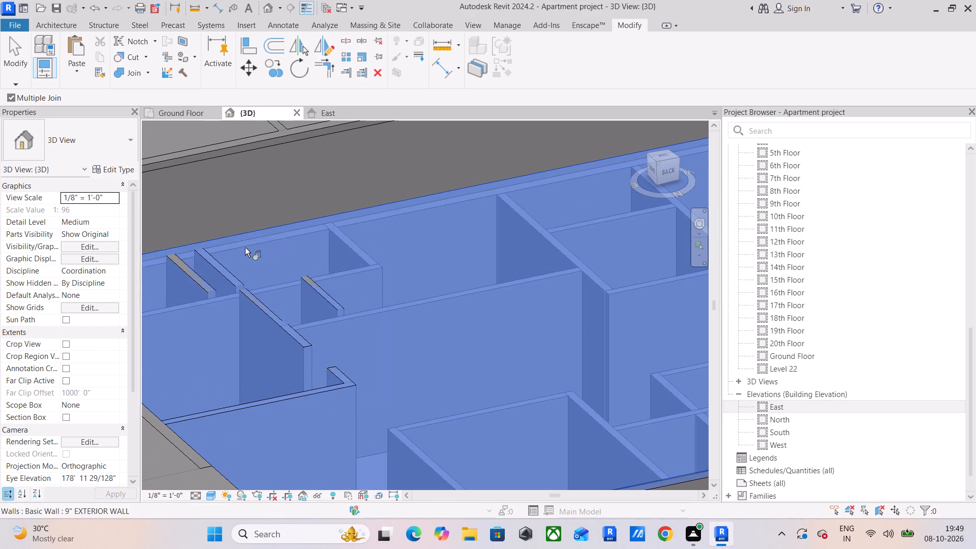
pyautogui.moveTo(246, 245); pyautogui.dragTo(346, 251, button='middle')
pyautogui.click(316, 265)
pyautogui.click(295, 272)
pyautogui.click(354, 313)
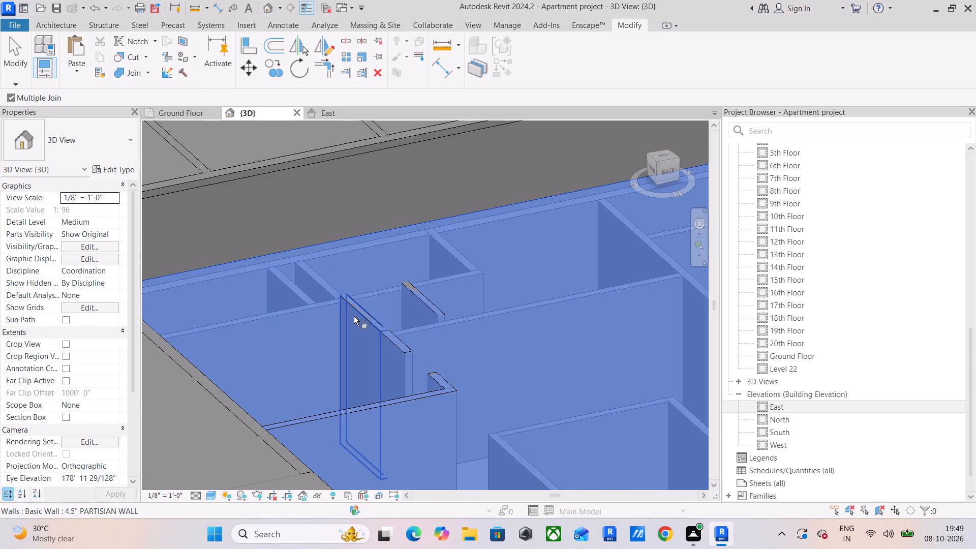
pyautogui.click(415, 303)
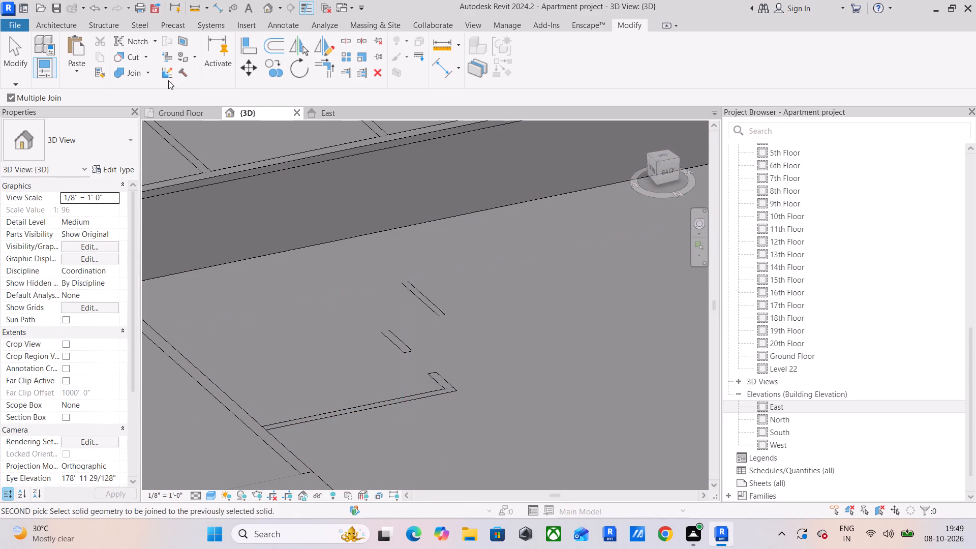
# Restart Multiple Join with the same slab and join it to the remaining short interior walls, the hooked partition and the side wall facing the stair core.
pyautogui.moveTo(132, 73); pyautogui.dragTo(135, 80)
pyautogui.moveTo(224, 388); pyautogui.dragTo(447, 278, button='middle')
pyautogui.scroll(-4, 449, 269)
pyautogui.moveTo(502, 272); pyautogui.dragTo(471, 302, button='middle')
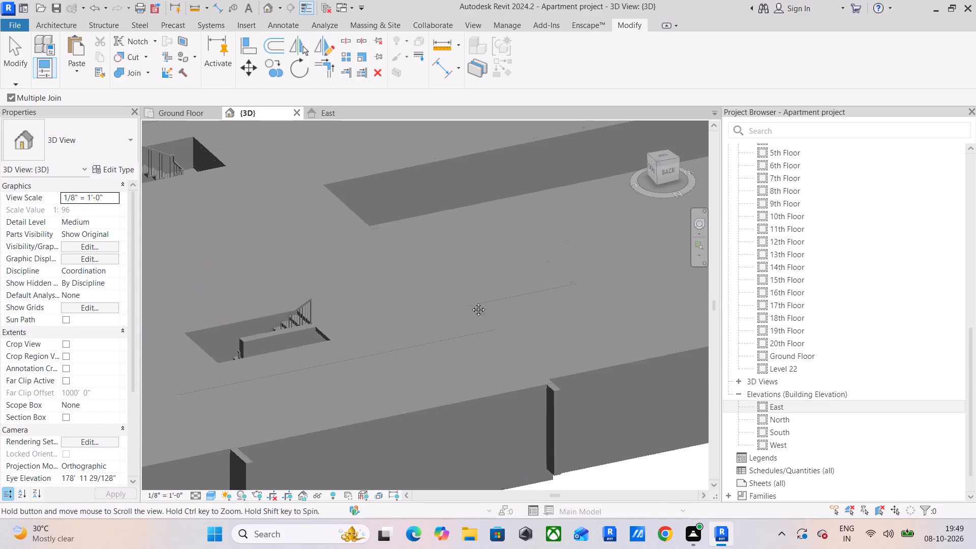
pyautogui.moveTo(471, 302); pyautogui.dragTo(232, 384, button='middle')
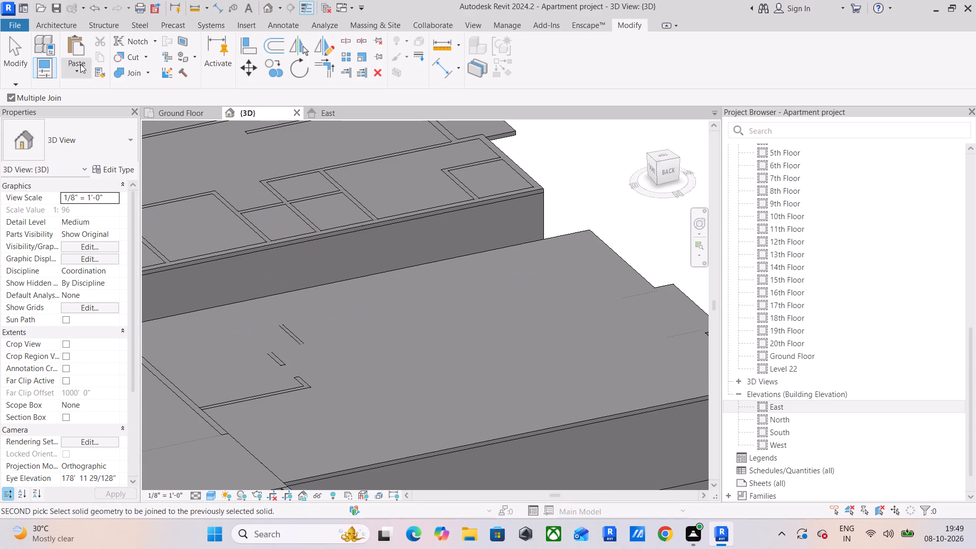
pyautogui.click(137, 66)
pyautogui.click(133, 71)
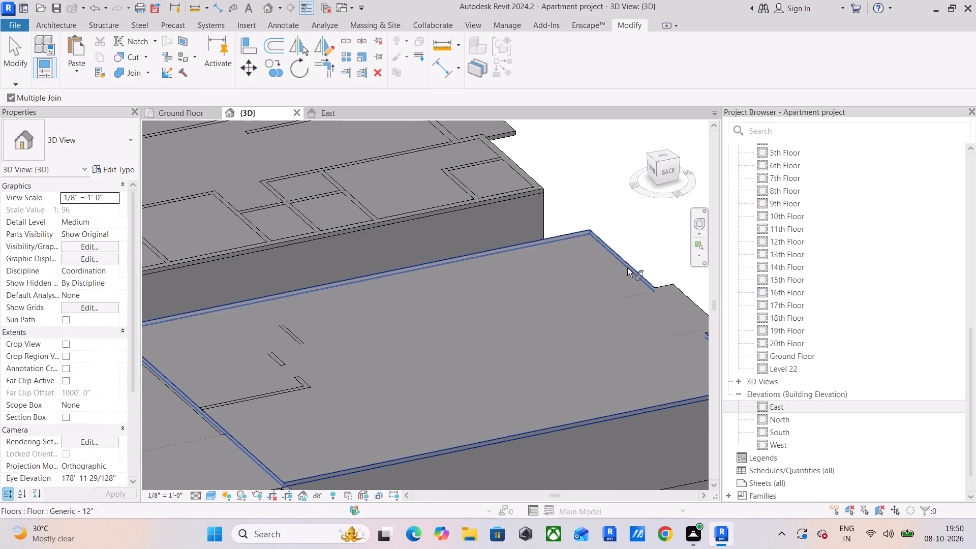
pyautogui.moveTo(627, 265); pyautogui.dragTo(620, 268)
pyautogui.click(287, 335)
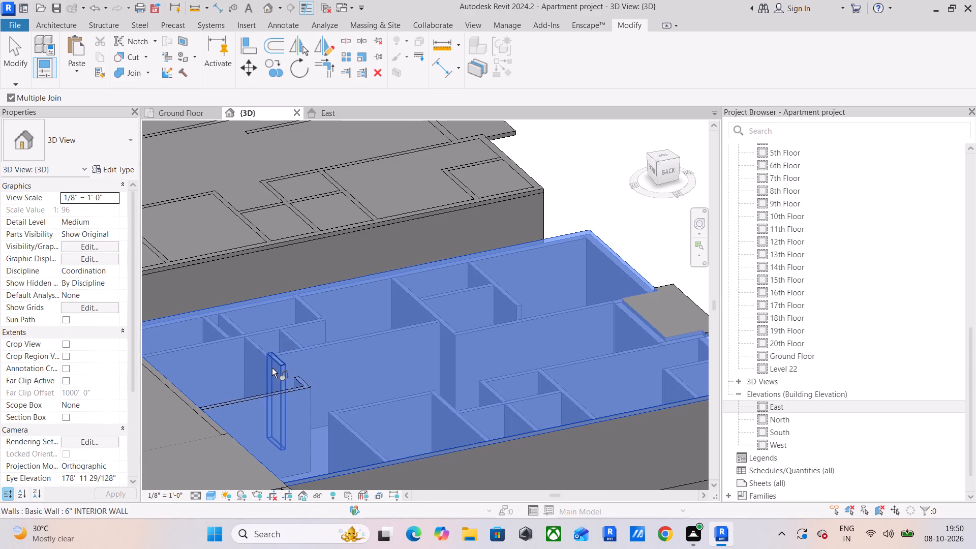
pyautogui.click(272, 365)
pyautogui.click(308, 390)
pyautogui.click(304, 385)
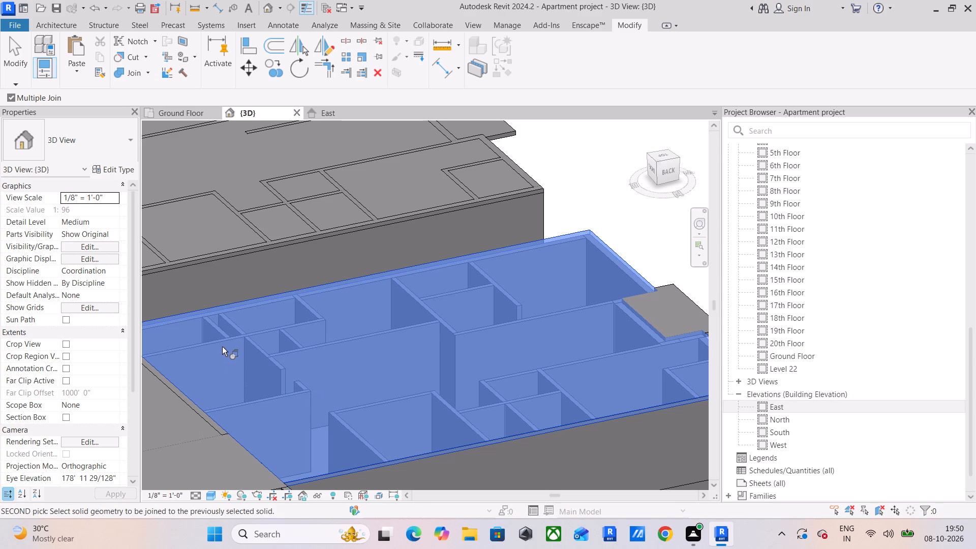
pyautogui.moveTo(256, 382); pyautogui.dragTo(390, 340, button='middle')
pyautogui.click(326, 359)
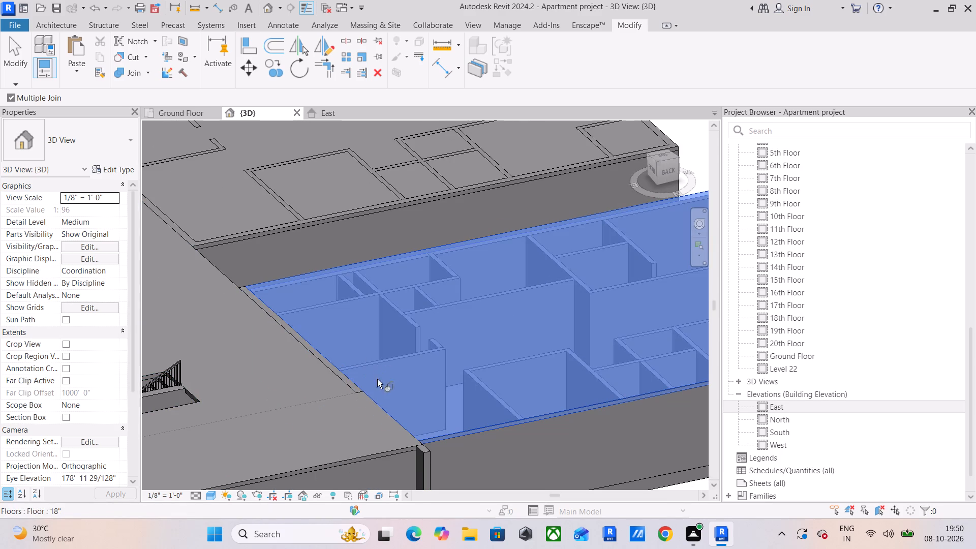
# Restart Multiple Join with the stair core slab and join it to the dividing wall along the end apartment.
pyautogui.scroll(4, 352, 372)
pyautogui.moveTo(421, 335); pyautogui.dragTo(484, 324, button='middle')
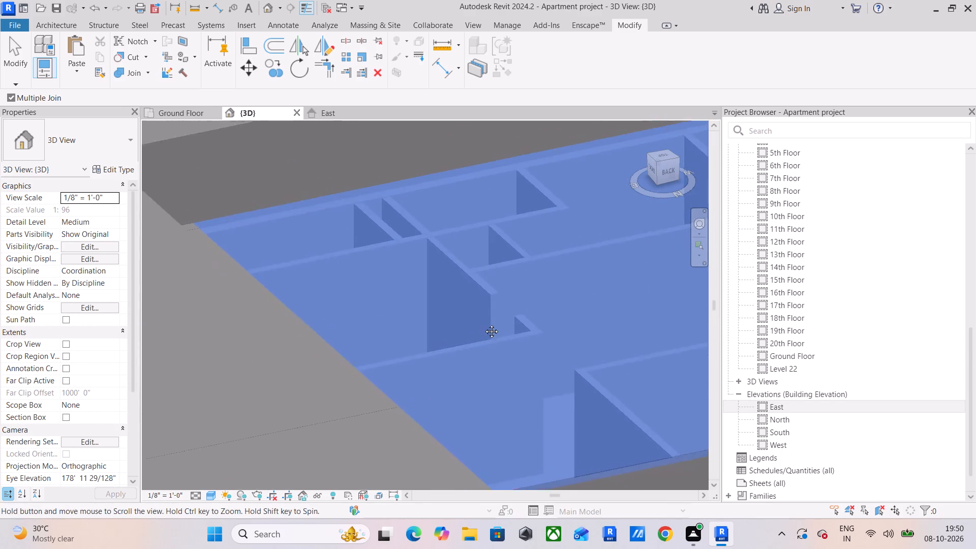
pyautogui.moveTo(484, 324); pyautogui.dragTo(518, 305, button='middle')
pyautogui.click(131, 73)
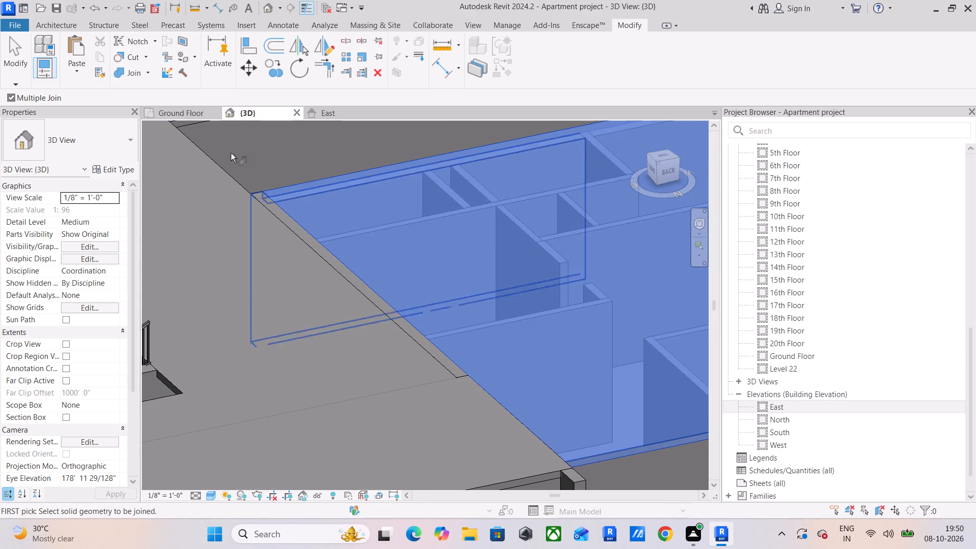
pyautogui.moveTo(128, 75); pyautogui.dragTo(131, 79)
pyautogui.click(228, 171)
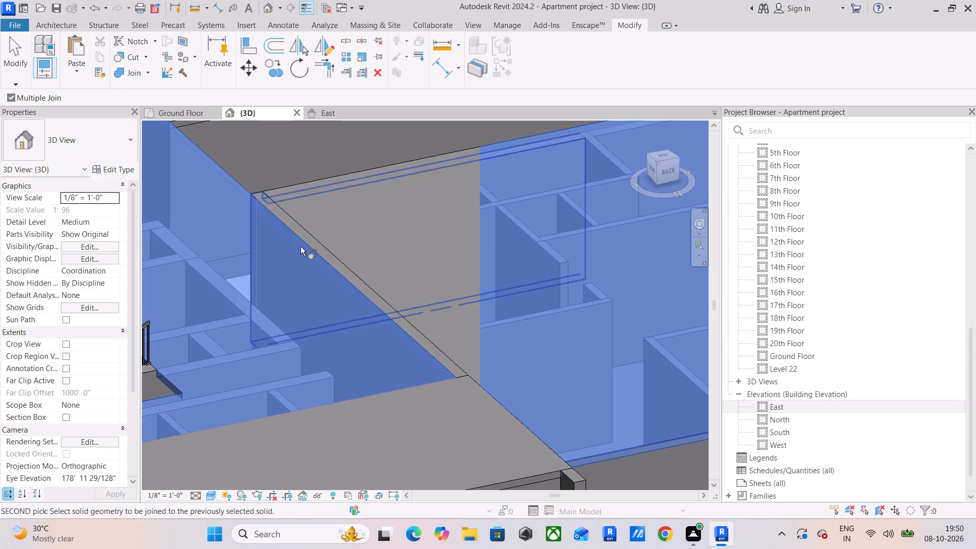
pyautogui.click(329, 255)
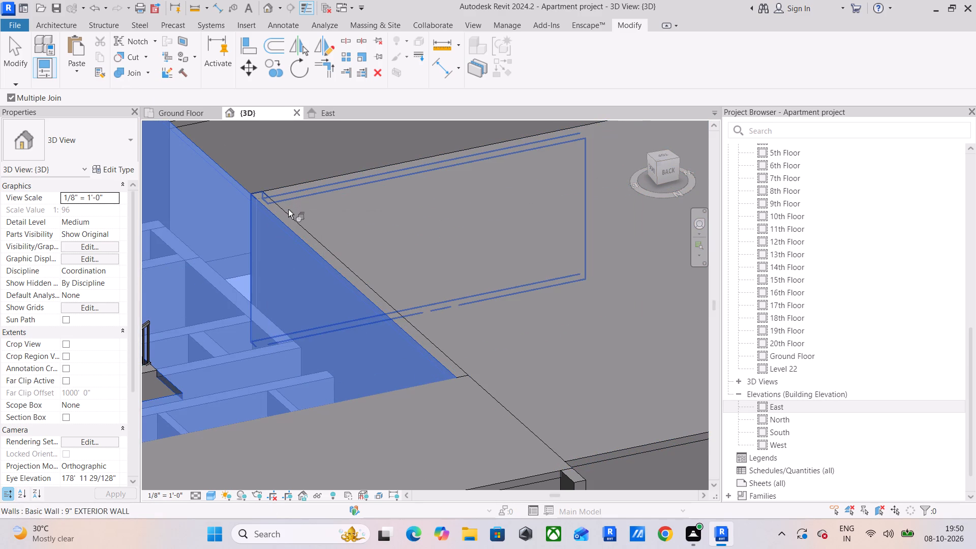
pyautogui.click(20, 55)
# Edit the end-apartment slab's boundary in the Ground Floor plan, moving its core-side edge to the dividing wall's outer face, and finish without attaching walls.
pyautogui.click(328, 180)
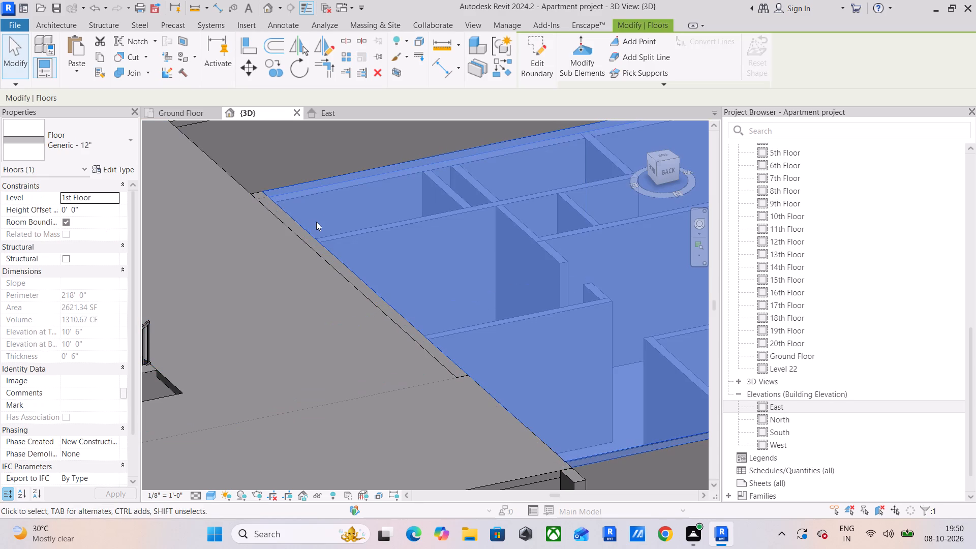
pyautogui.click(202, 118)
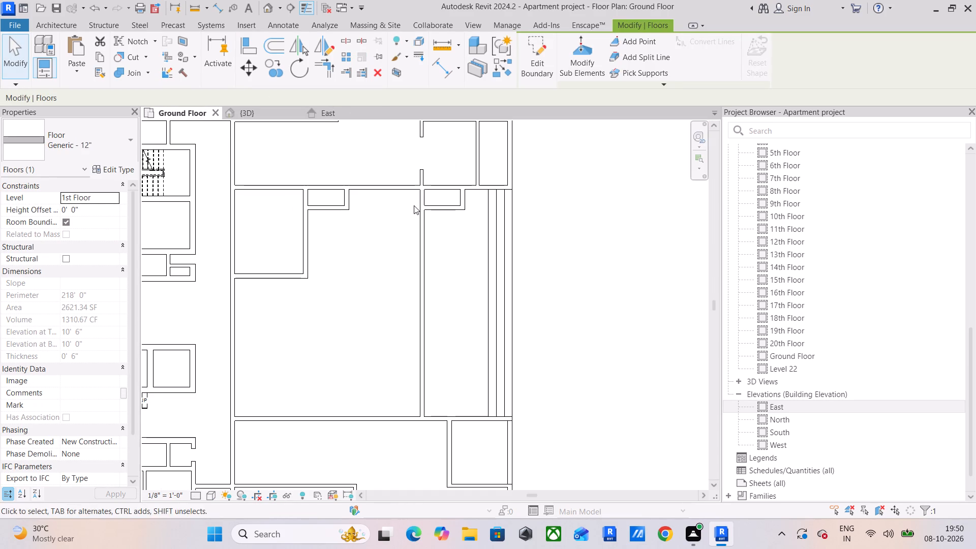
pyautogui.click(542, 67)
pyautogui.scroll(-3, 335, 258)
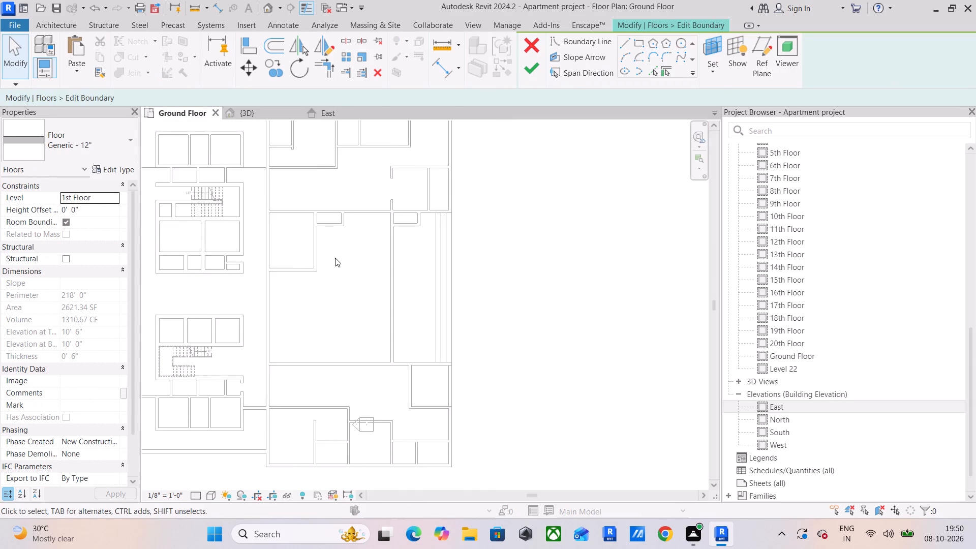
pyautogui.moveTo(335, 258); pyautogui.dragTo(514, 237, button='middle')
pyautogui.moveTo(326, 245); pyautogui.dragTo(423, 283, button='middle')
pyautogui.scroll(8, 386, 213)
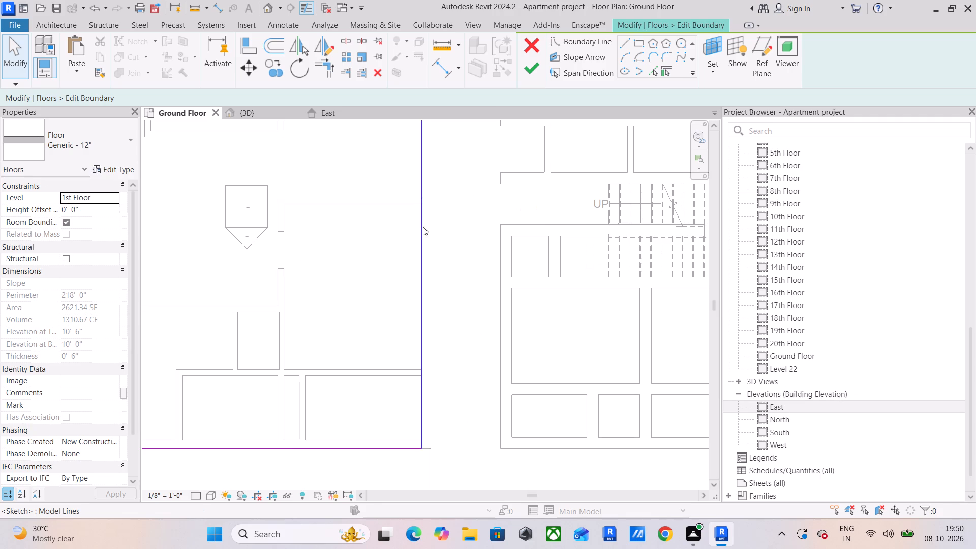
pyautogui.click(423, 227)
pyautogui.moveTo(421, 238); pyautogui.dragTo(434, 237)
pyautogui.click(541, 68)
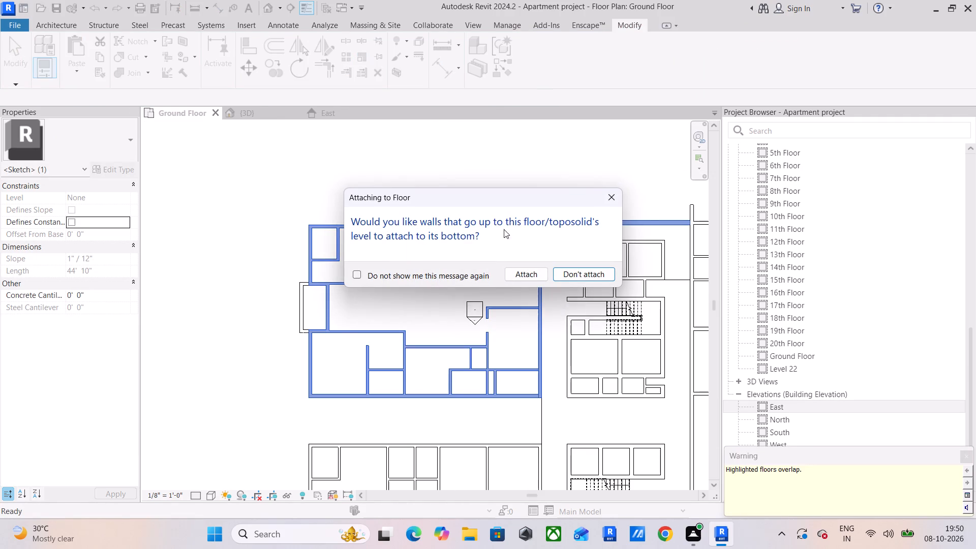
pyautogui.click(592, 272)
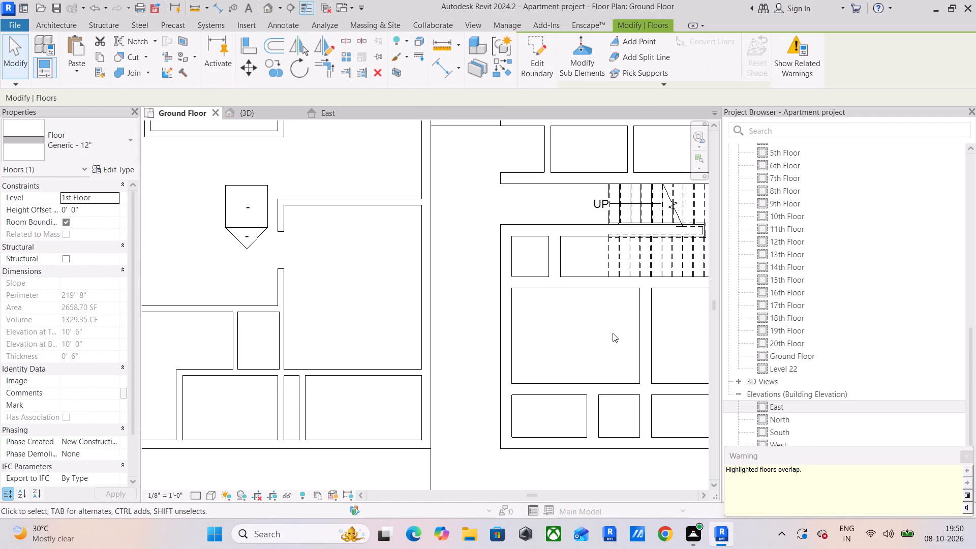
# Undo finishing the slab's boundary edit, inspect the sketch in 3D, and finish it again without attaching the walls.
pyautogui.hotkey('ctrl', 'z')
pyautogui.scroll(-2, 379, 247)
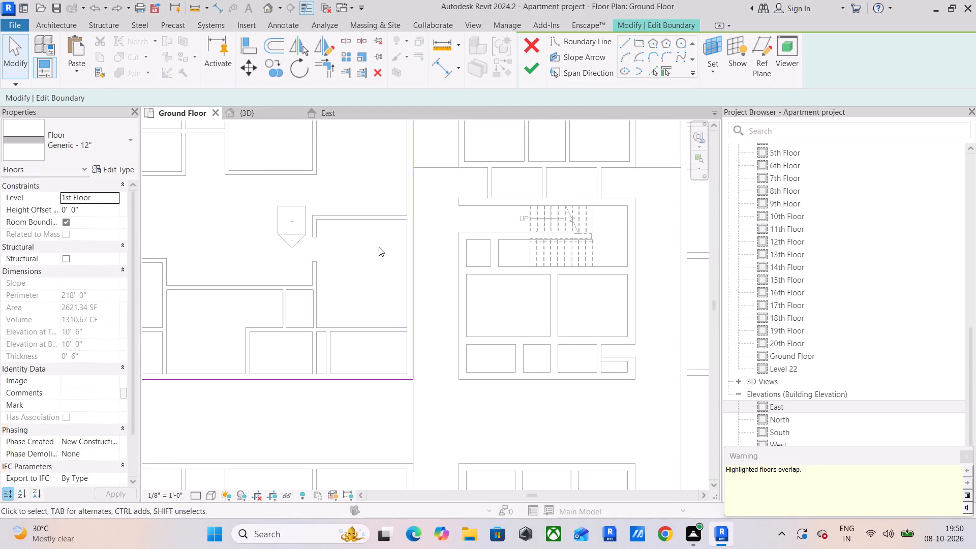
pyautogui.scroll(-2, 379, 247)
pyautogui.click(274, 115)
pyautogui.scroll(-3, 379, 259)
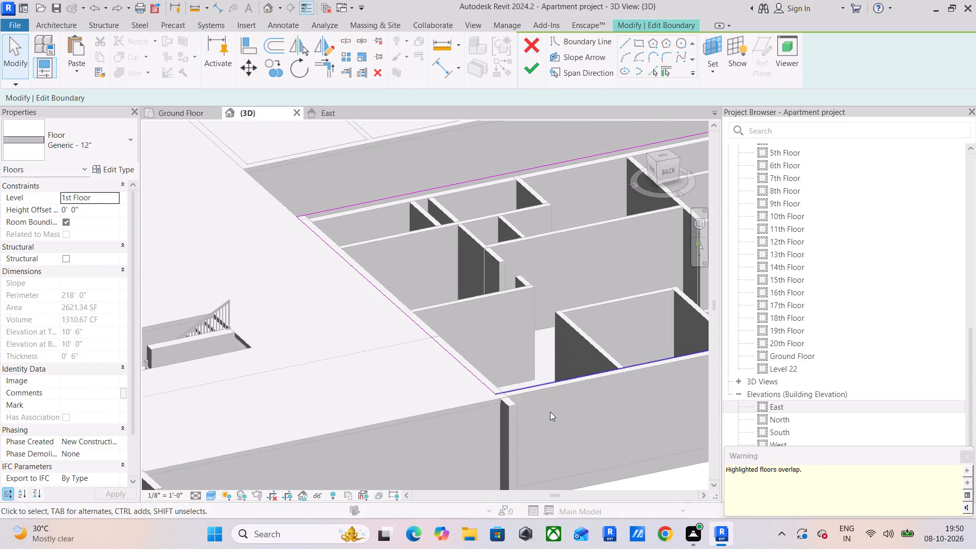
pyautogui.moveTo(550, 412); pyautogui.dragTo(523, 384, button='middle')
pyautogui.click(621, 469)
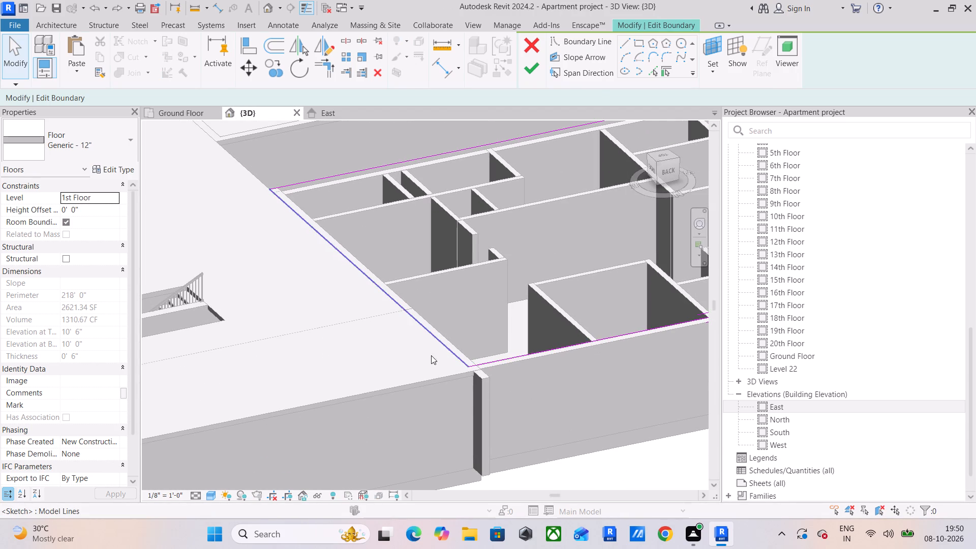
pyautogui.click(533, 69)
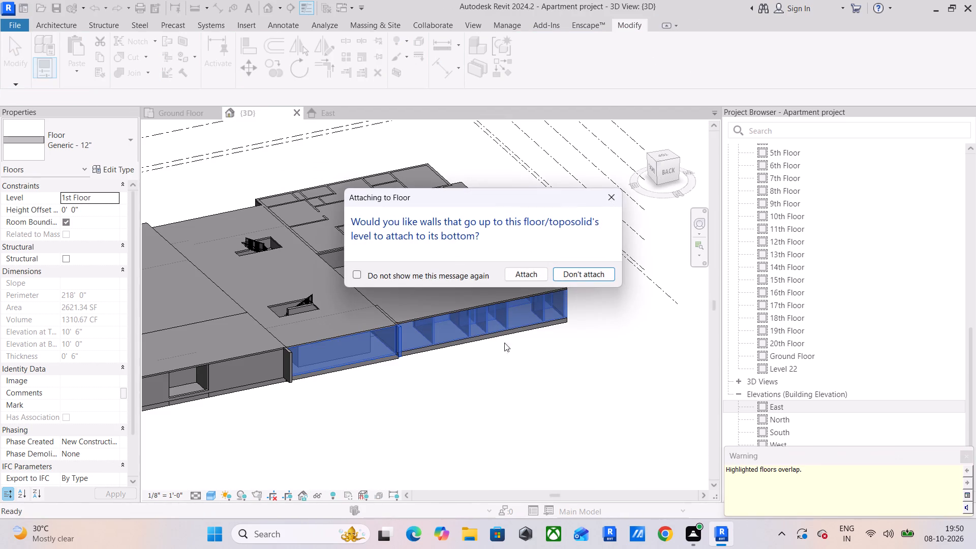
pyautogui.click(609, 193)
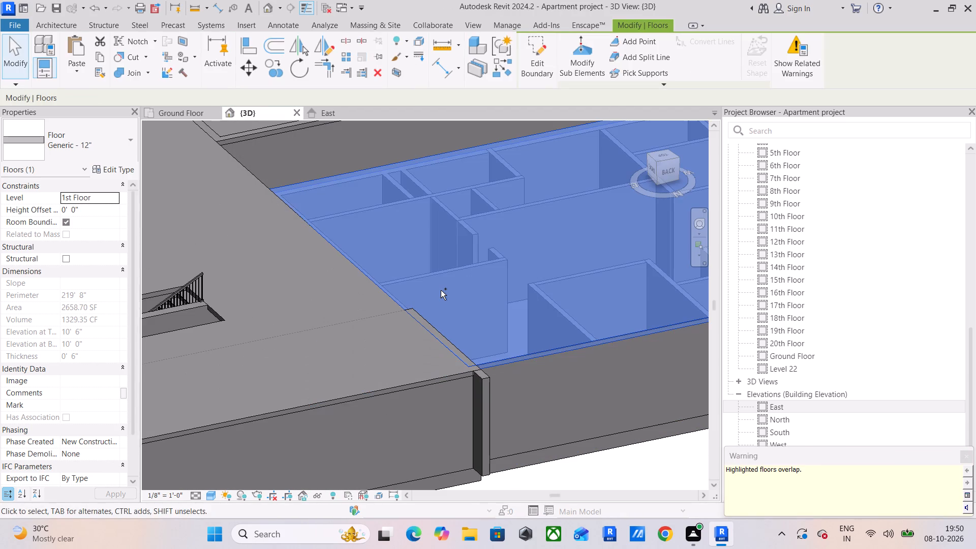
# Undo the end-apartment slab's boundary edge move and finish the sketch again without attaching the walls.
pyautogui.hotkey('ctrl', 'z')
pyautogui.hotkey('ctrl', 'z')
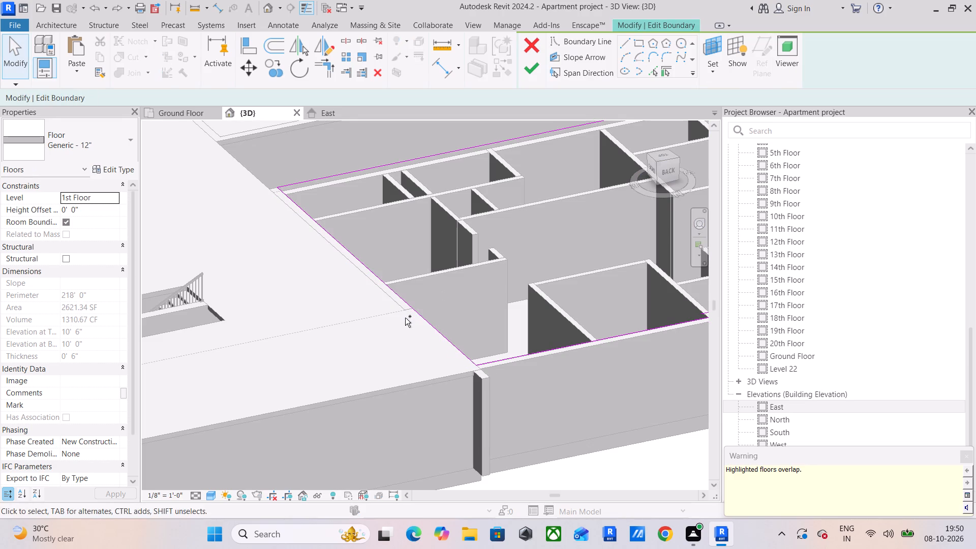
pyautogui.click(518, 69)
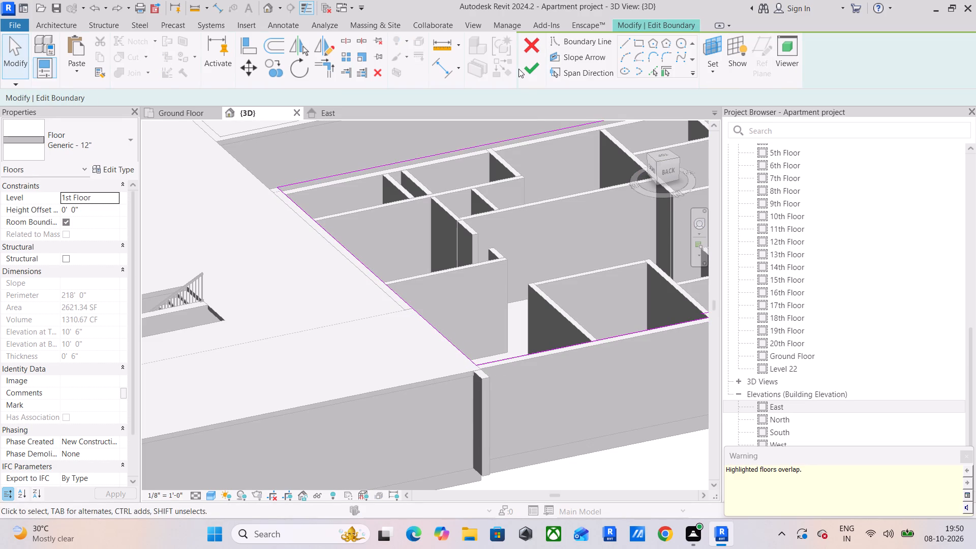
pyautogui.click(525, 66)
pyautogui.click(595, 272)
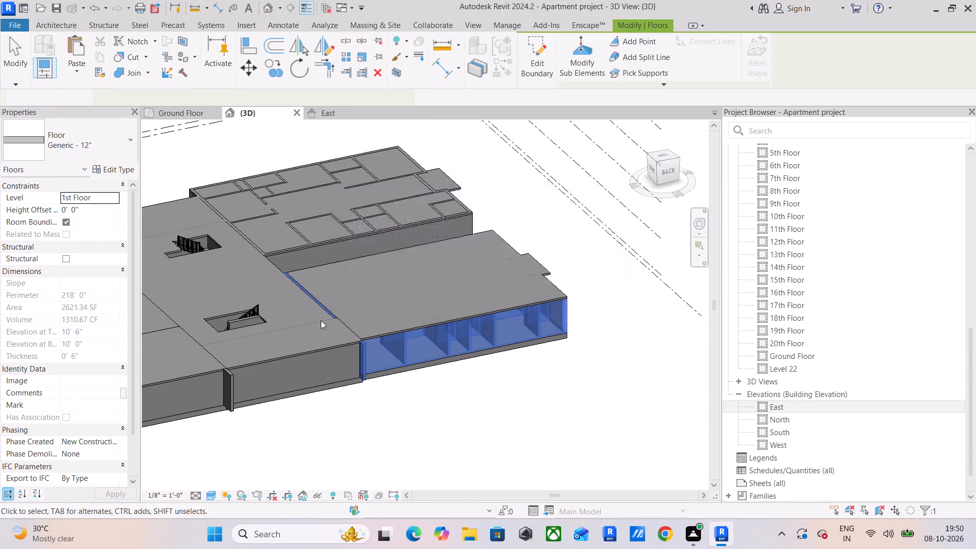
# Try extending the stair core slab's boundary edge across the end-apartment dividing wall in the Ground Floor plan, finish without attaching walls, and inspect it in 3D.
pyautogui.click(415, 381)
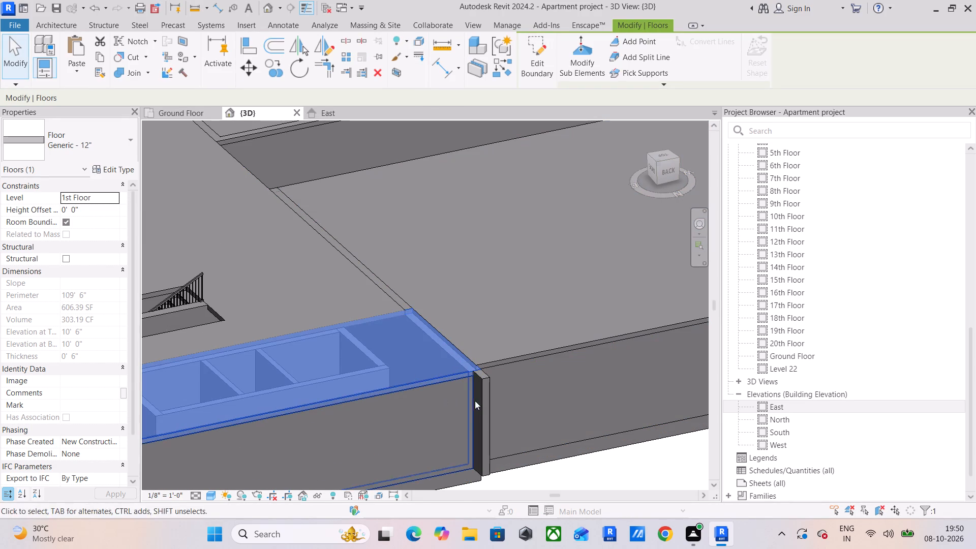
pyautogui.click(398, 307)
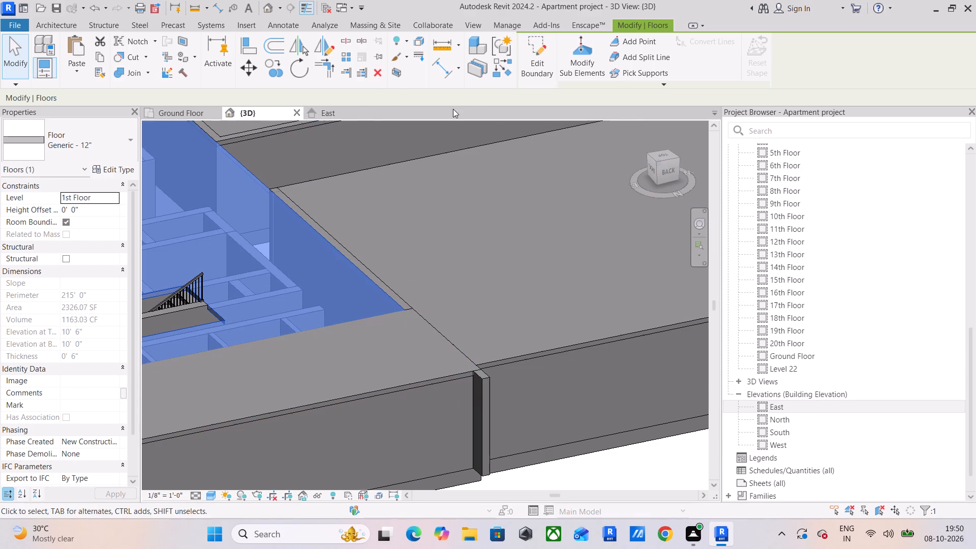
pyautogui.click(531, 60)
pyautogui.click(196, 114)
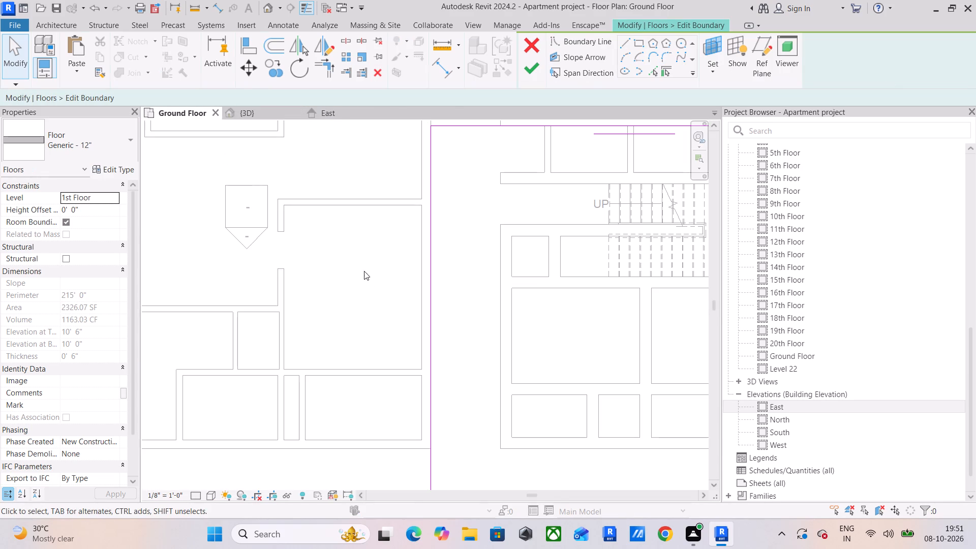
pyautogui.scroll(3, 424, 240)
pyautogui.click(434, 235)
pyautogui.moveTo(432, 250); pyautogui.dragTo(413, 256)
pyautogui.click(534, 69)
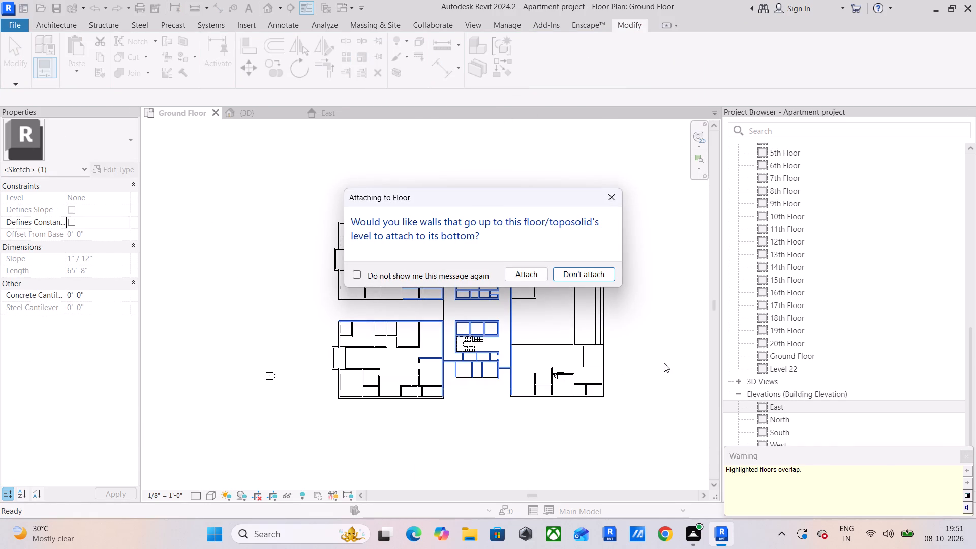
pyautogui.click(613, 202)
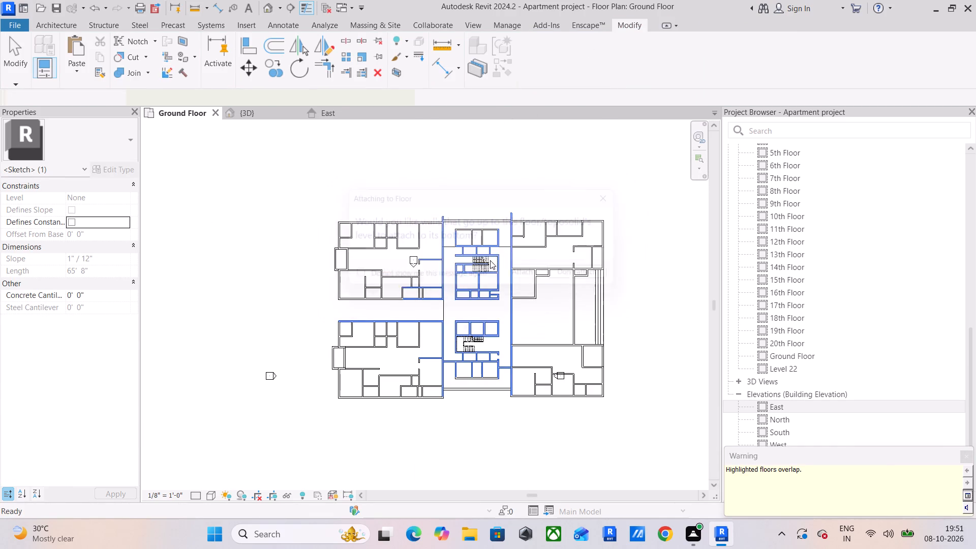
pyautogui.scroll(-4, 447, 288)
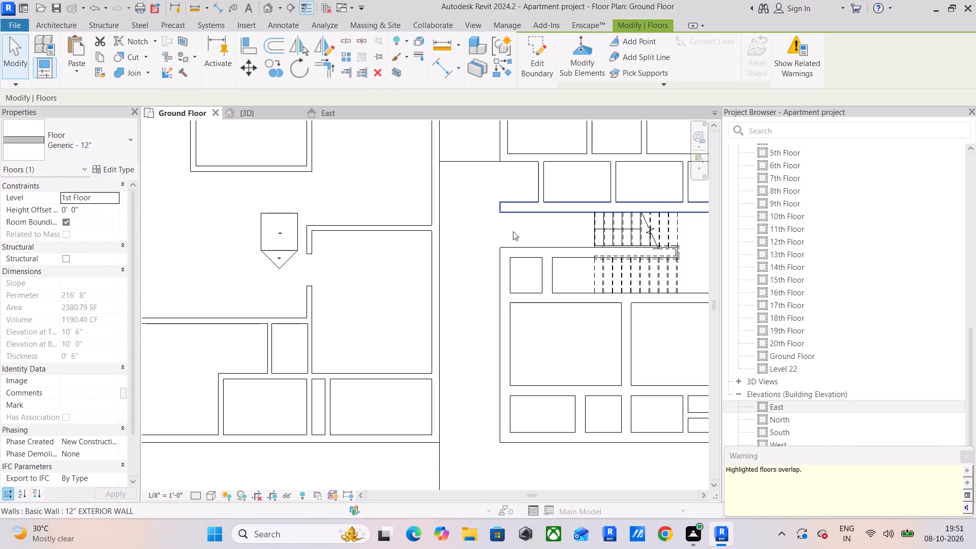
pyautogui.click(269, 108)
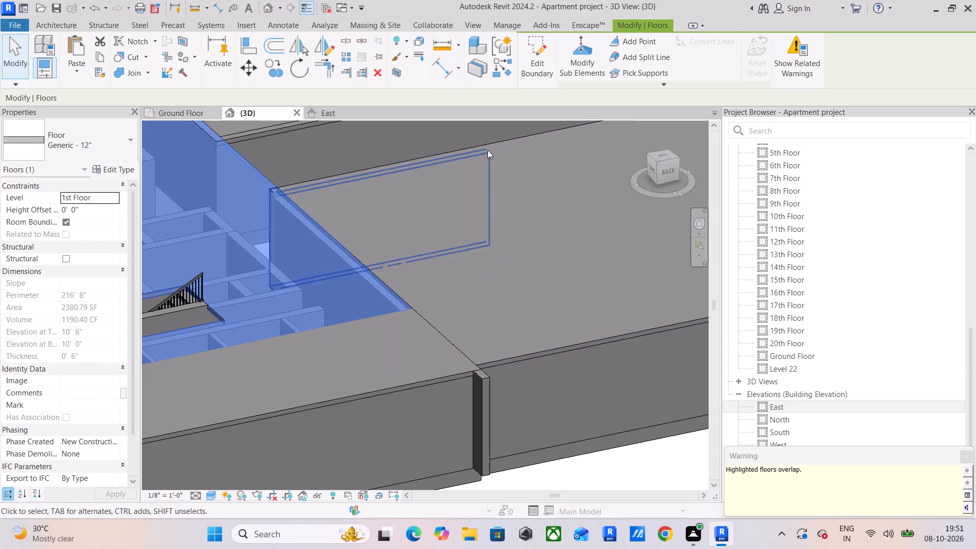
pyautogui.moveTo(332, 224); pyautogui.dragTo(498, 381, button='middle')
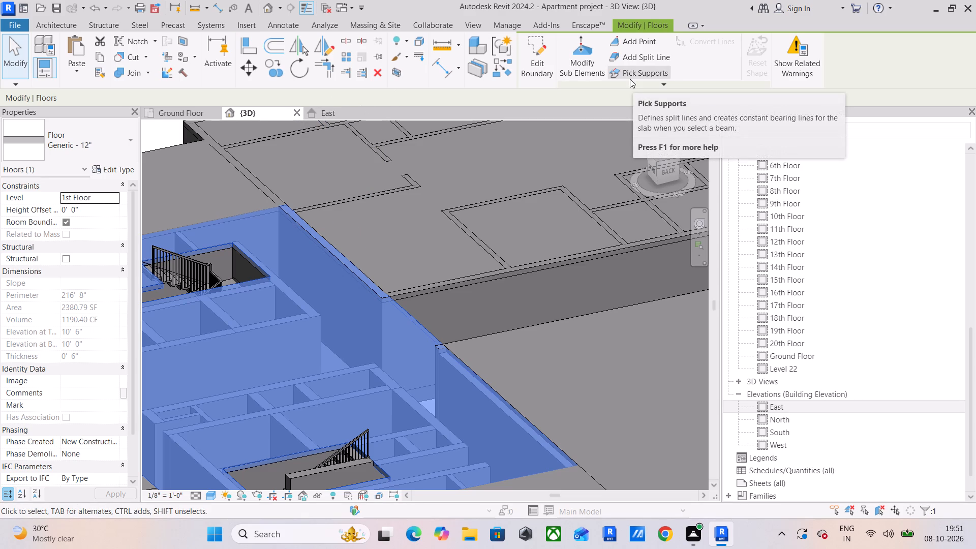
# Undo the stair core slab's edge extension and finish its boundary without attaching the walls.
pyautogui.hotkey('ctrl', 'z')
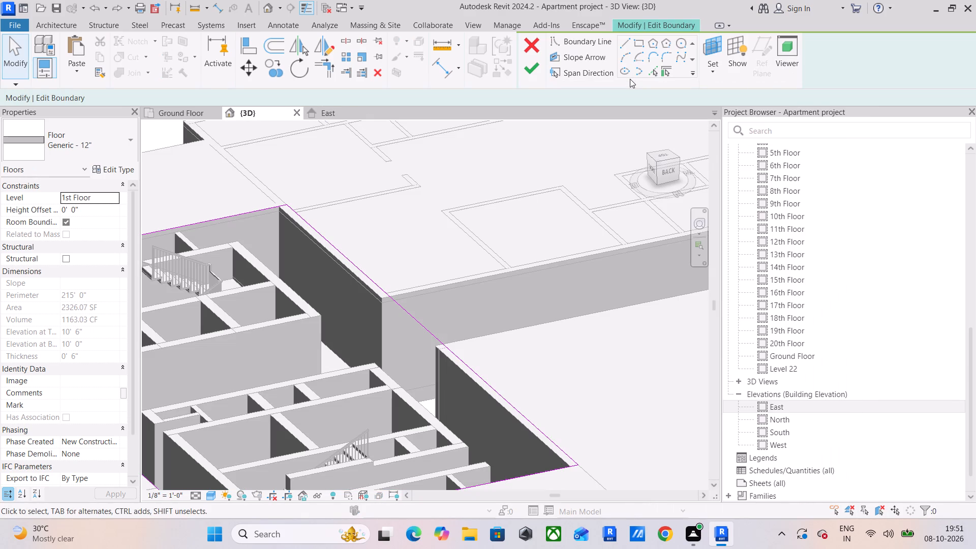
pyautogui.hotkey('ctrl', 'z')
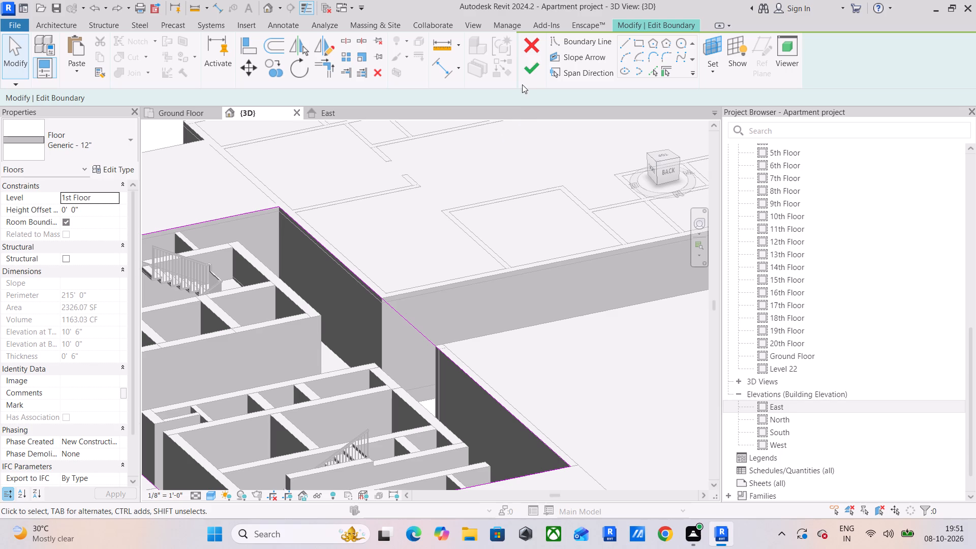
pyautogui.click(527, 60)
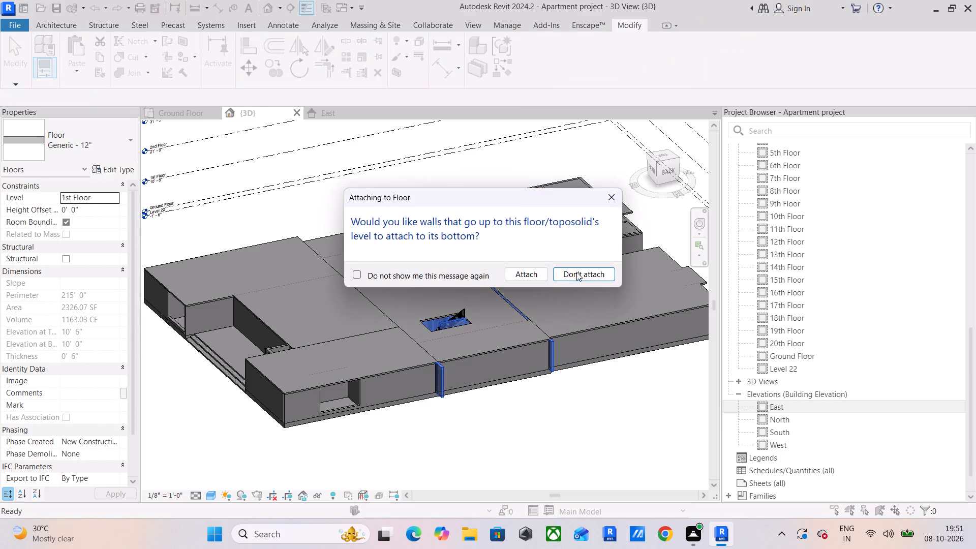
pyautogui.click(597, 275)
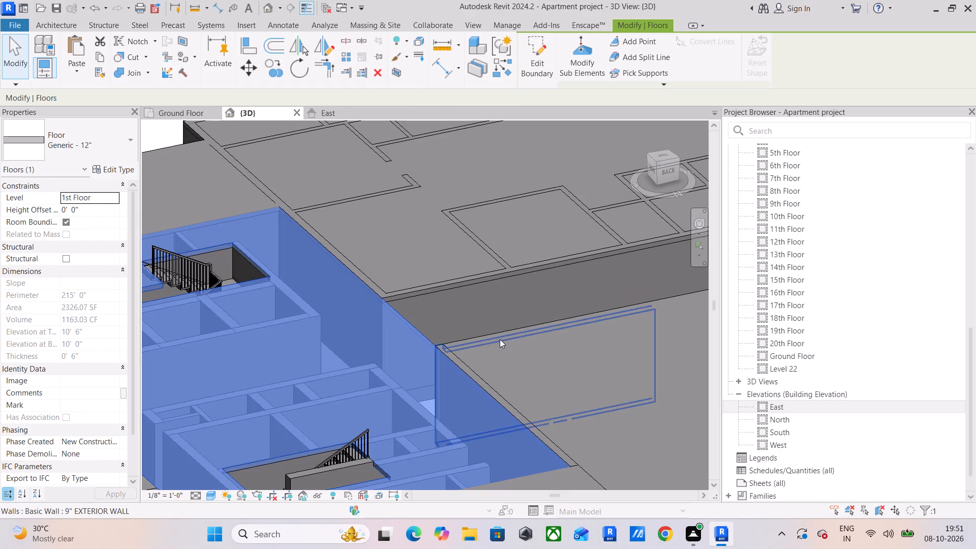
# Edit the small outer slab beside the stair core in Ground Floor, moving its apartment-side edge 10" to the dividing wall's core-side face, without attaching walls.
pyautogui.moveTo(496, 345); pyautogui.dragTo(442, 168, button='middle')
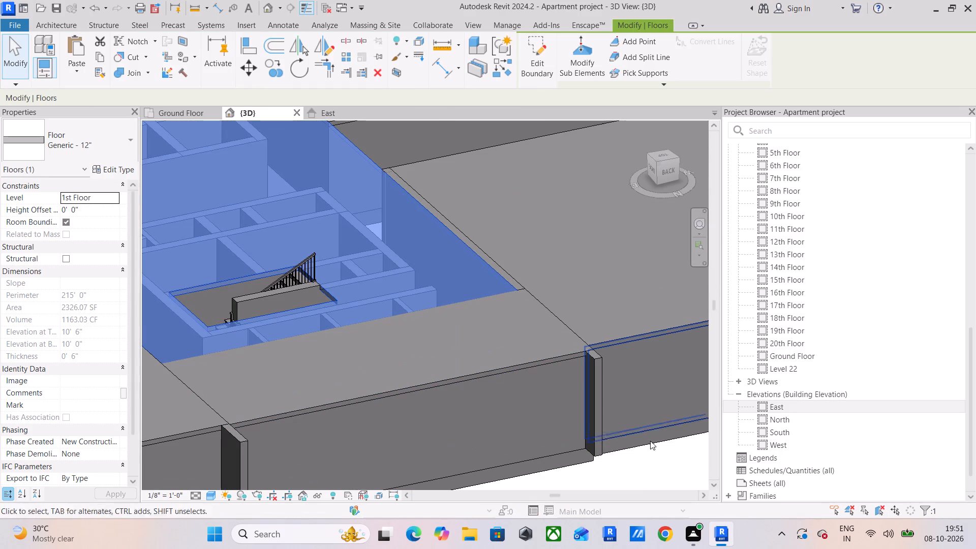
pyautogui.click(675, 453)
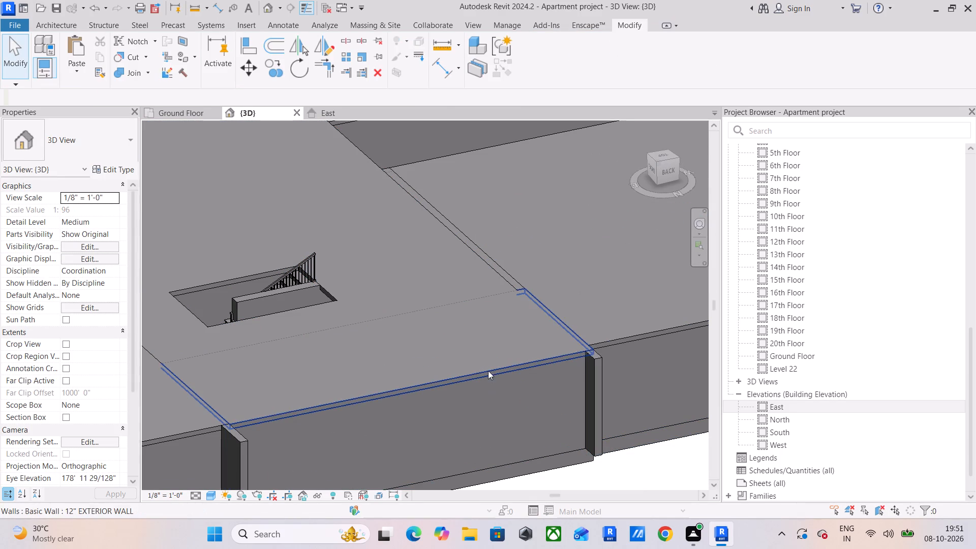
pyautogui.click(488, 371)
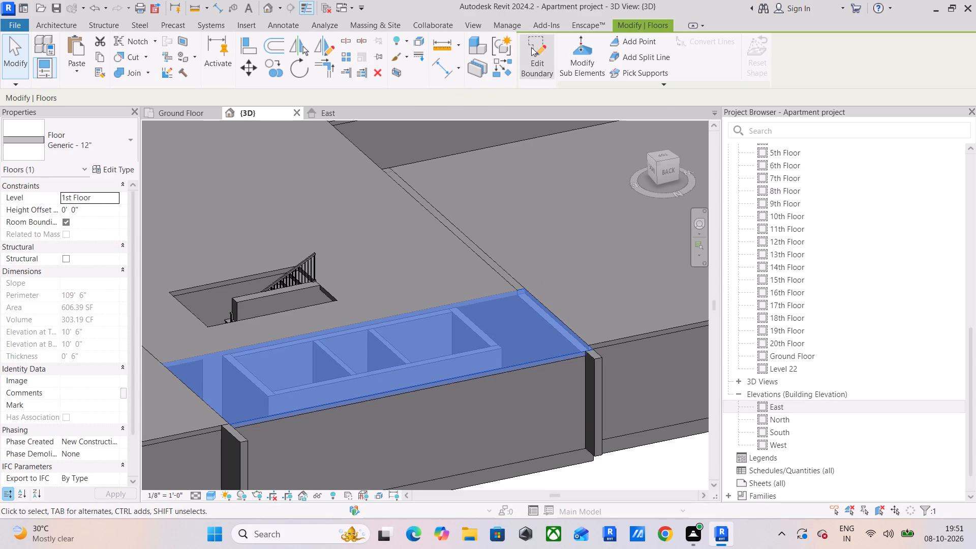
pyautogui.click(531, 47)
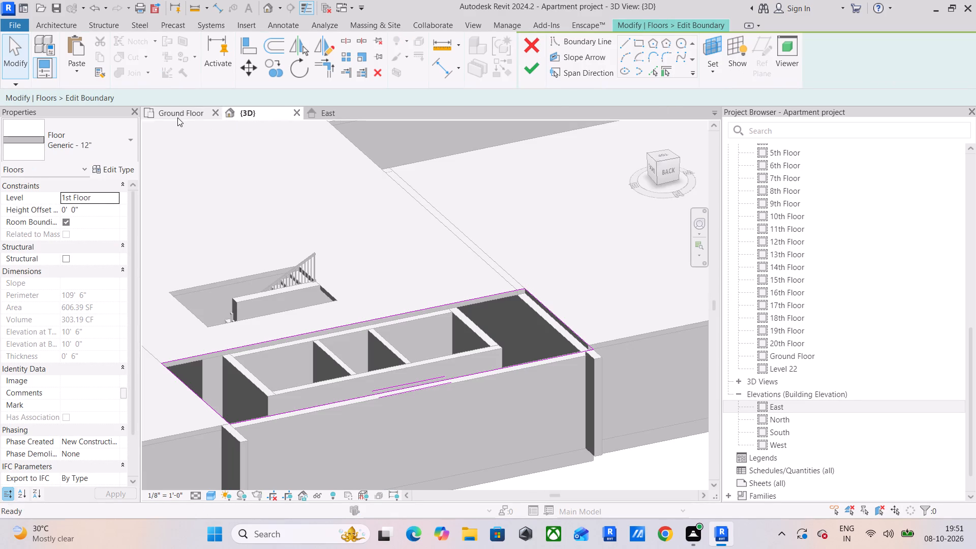
pyautogui.click(177, 117)
pyautogui.moveTo(465, 216); pyautogui.dragTo(349, 246, button='middle')
pyautogui.scroll(-9, 361, 233)
pyautogui.scroll(1, 364, 230)
pyautogui.moveTo(367, 240); pyautogui.dragTo(369, 299, button='middle')
pyautogui.scroll(4, 348, 193)
pyautogui.click(344, 219)
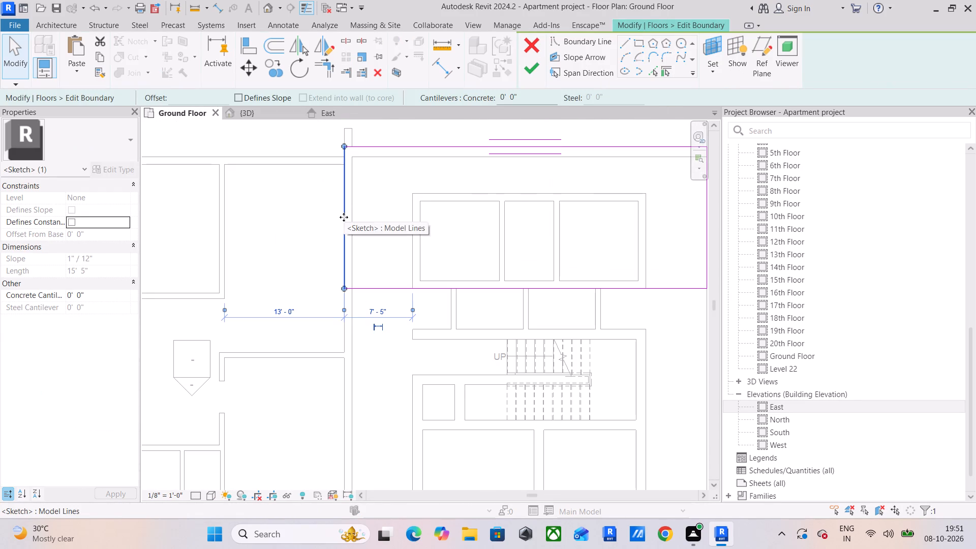
pyautogui.moveTo(344, 217); pyautogui.dragTo(356, 216)
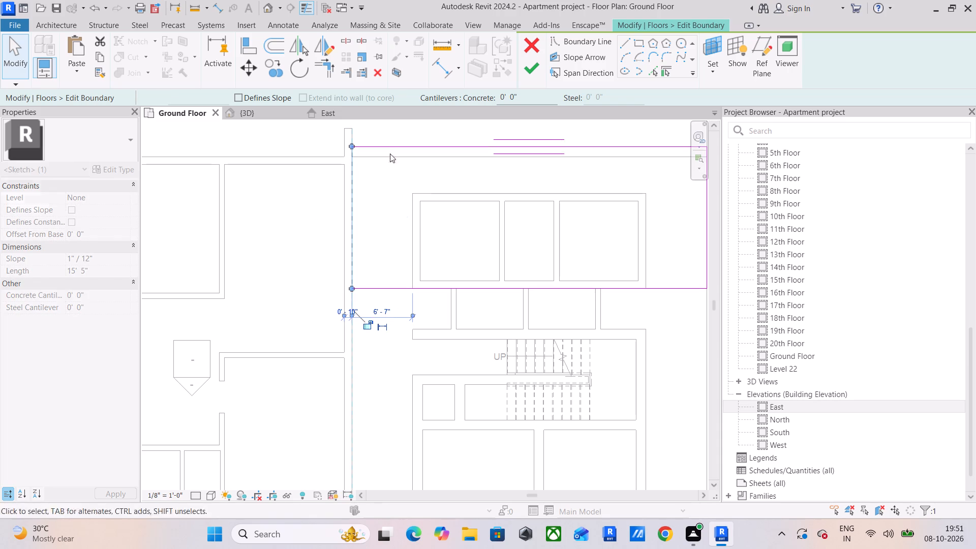
pyautogui.moveTo(392, 150); pyautogui.dragTo(400, 216, button='middle')
pyautogui.click(417, 175)
pyautogui.click(530, 69)
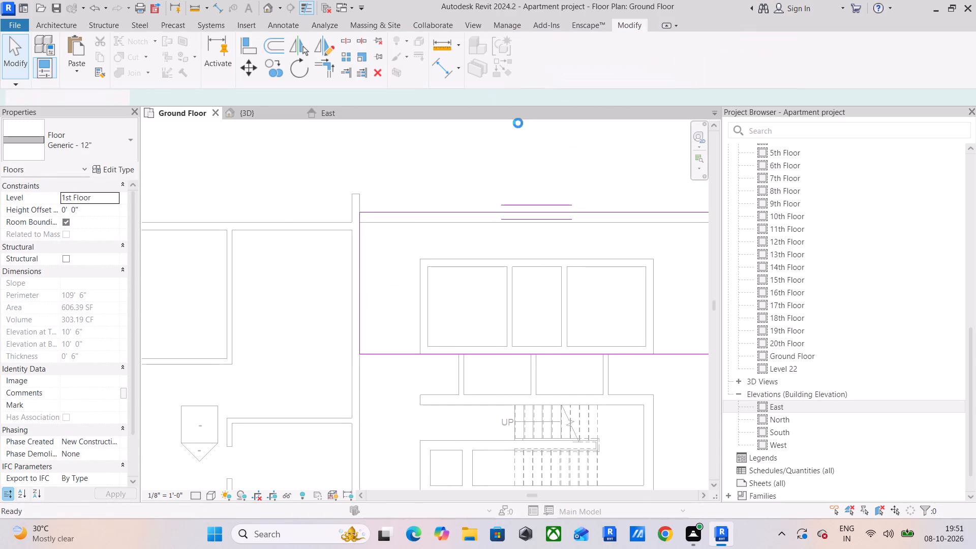
pyautogui.click(569, 276)
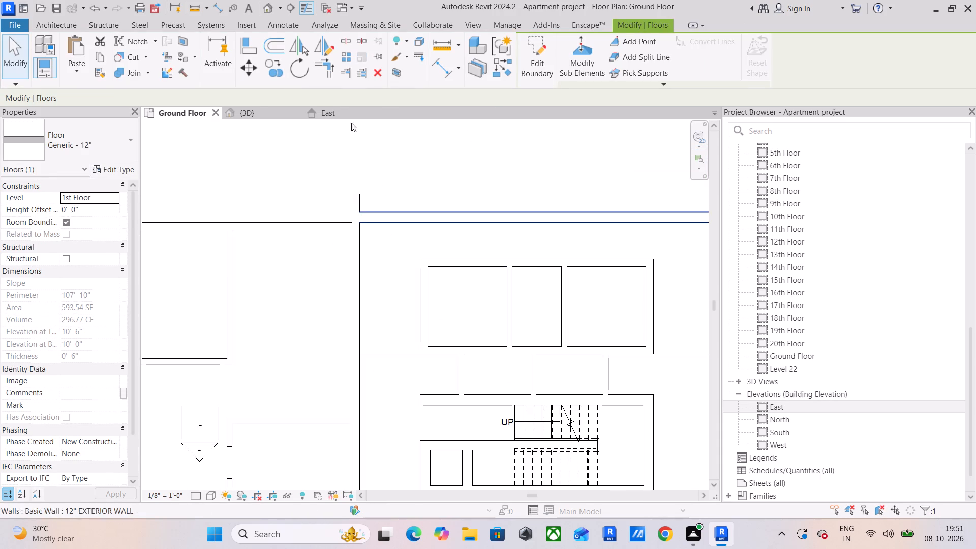
# Edit the end-apartment slab's boundary in the Ground Floor plan, moving its core-side edge to the dividing wall's core-side face, and finish without attaching walls.
pyautogui.click(281, 112)
pyautogui.click(618, 333)
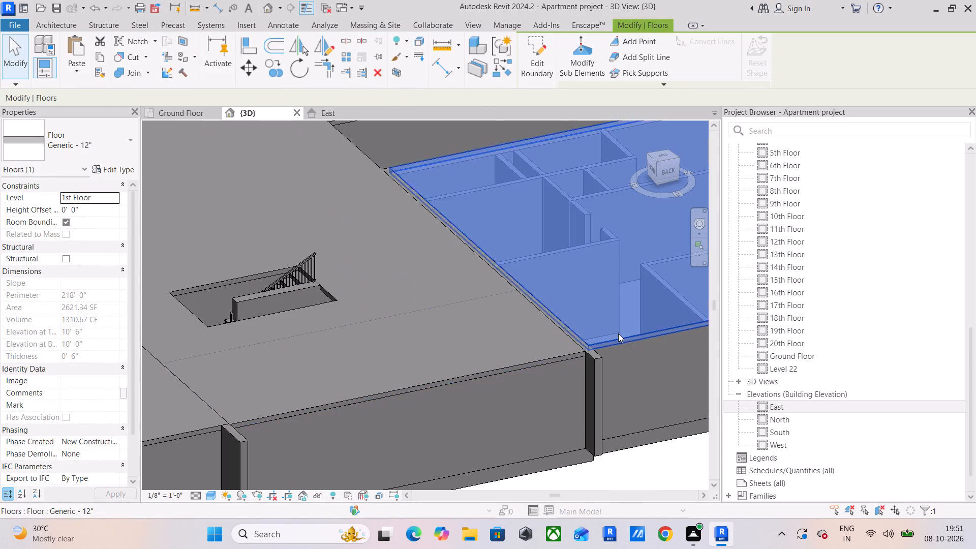
pyautogui.click(543, 66)
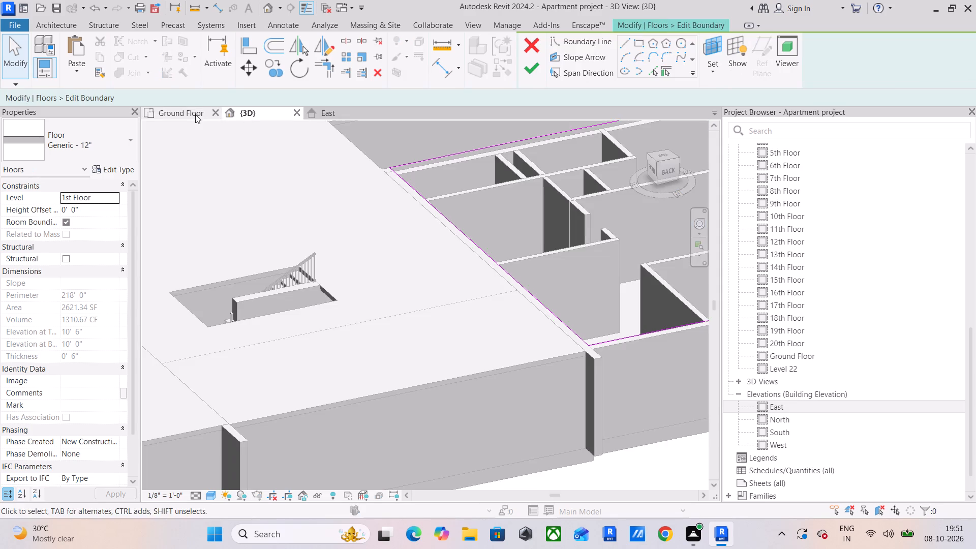
pyautogui.click(195, 114)
pyautogui.click(351, 304)
pyautogui.moveTo(351, 304); pyautogui.dragTo(385, 311)
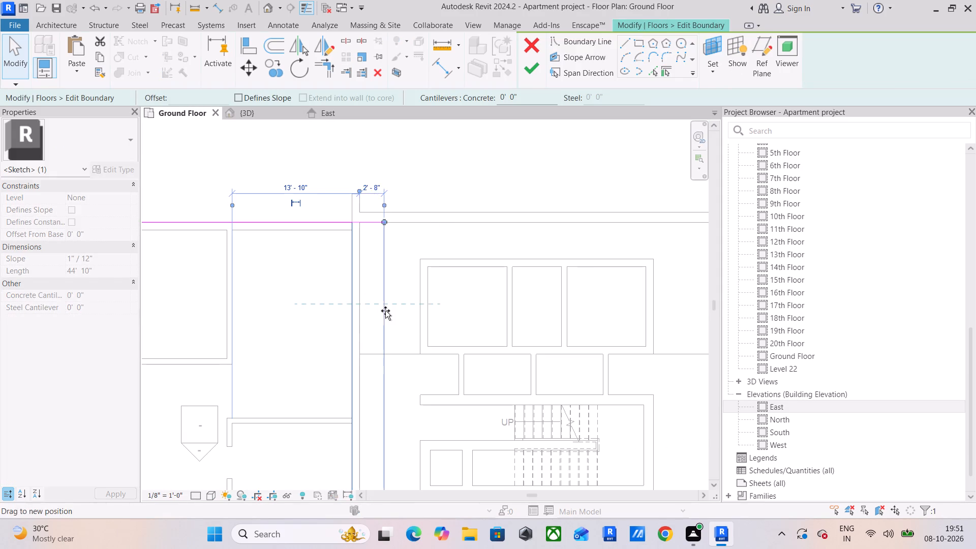
pyautogui.moveTo(385, 311); pyautogui.dragTo(363, 311)
pyautogui.click(433, 152)
pyautogui.scroll(-3, 434, 152)
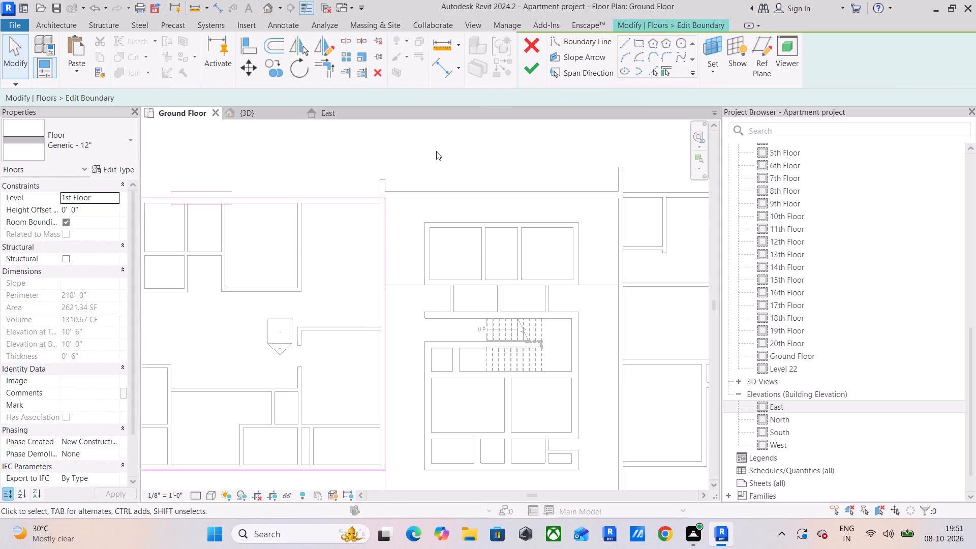
pyautogui.click(525, 70)
pyautogui.click(565, 274)
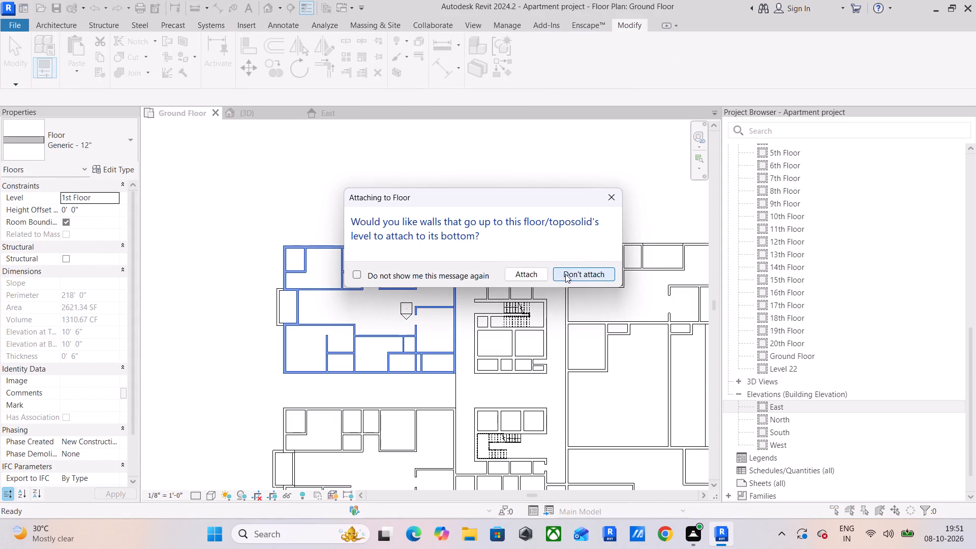
# In 3D, join the end-apartment slab along its stair core edge, and unjoin the non-intersecting core wall picked with it.
pyautogui.click(271, 110)
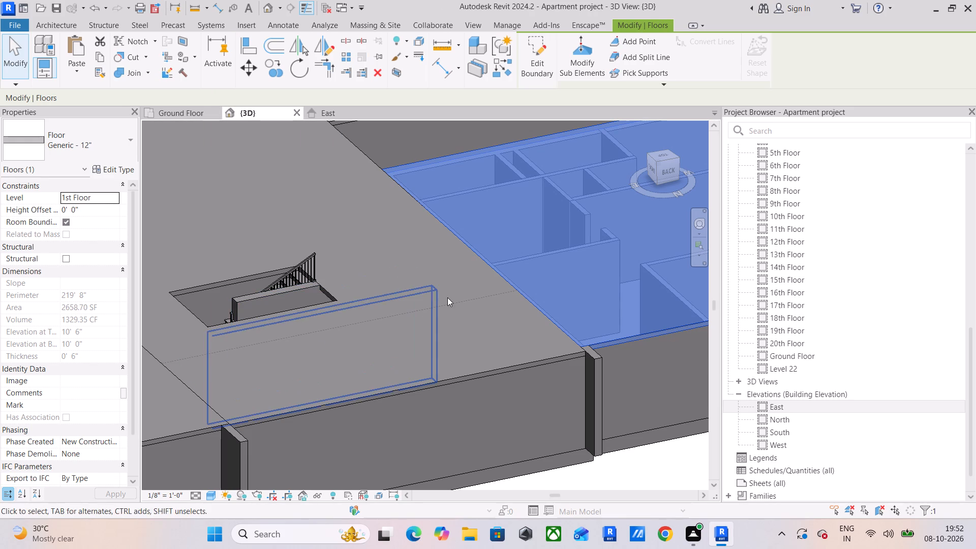
pyautogui.click(125, 72)
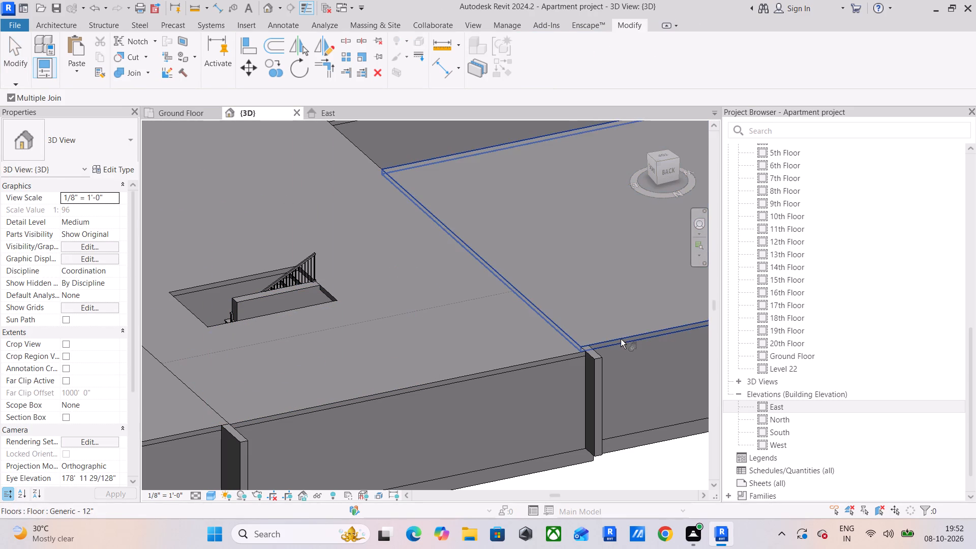
pyautogui.click(621, 336)
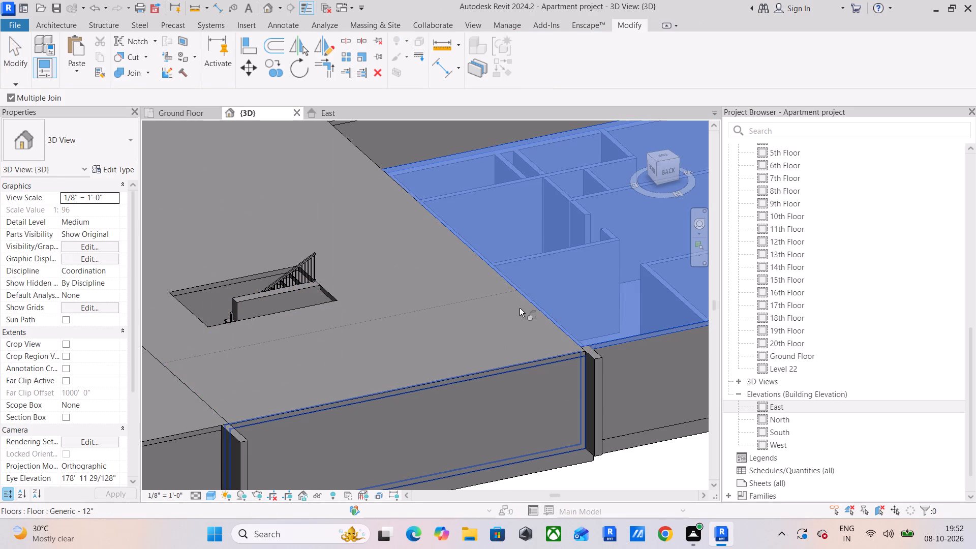
pyautogui.click(543, 312)
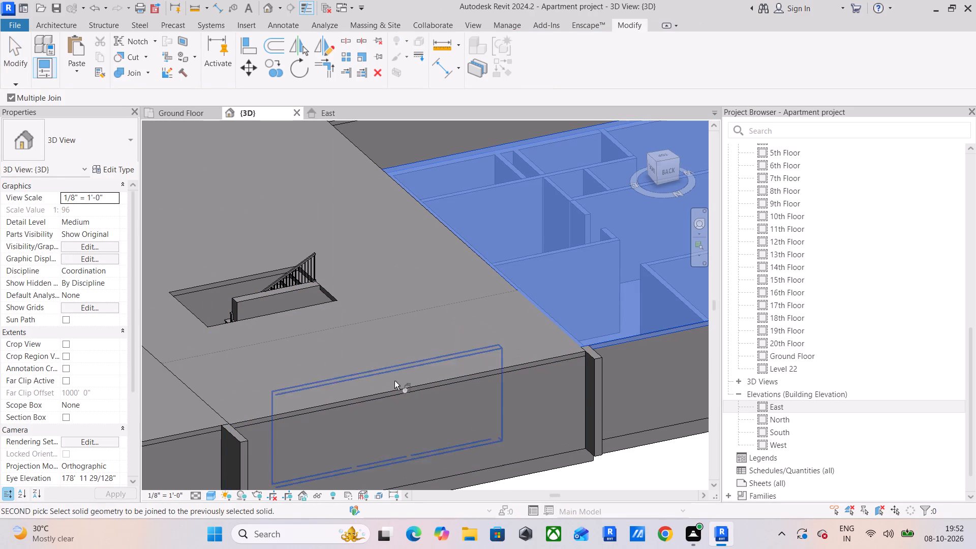
pyautogui.click(386, 388)
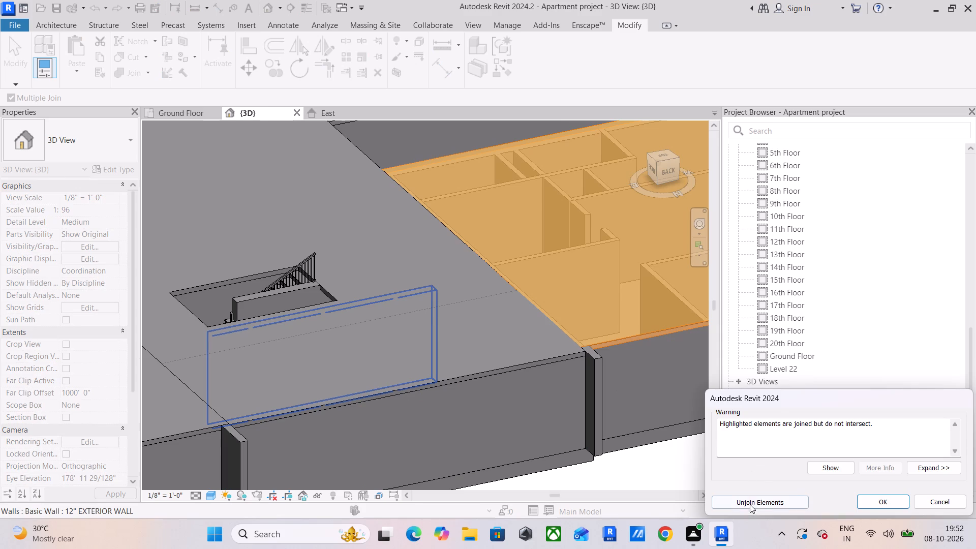
pyautogui.click(750, 505)
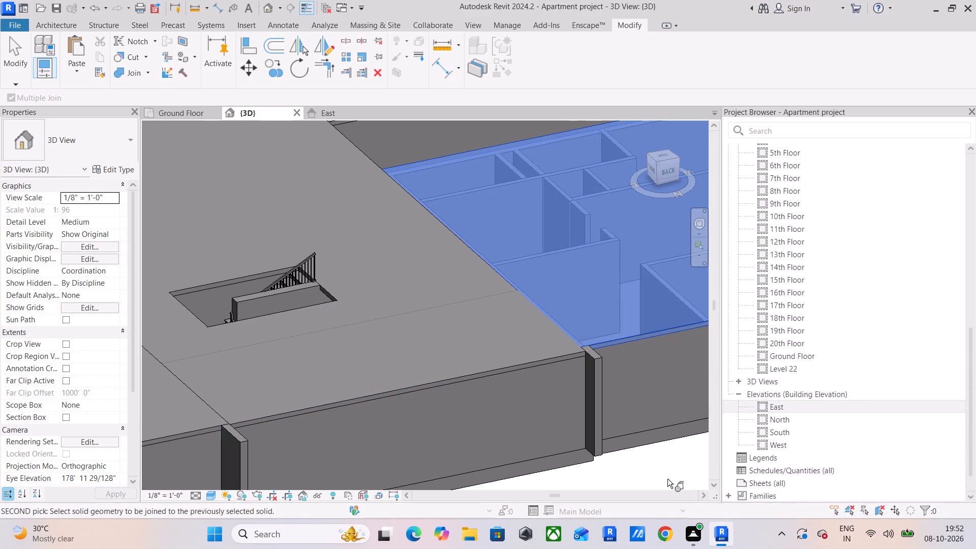
pyautogui.moveTo(636, 445); pyautogui.dragTo(498, 378, button='middle')
pyautogui.click(590, 474)
pyautogui.scroll(-4, 571, 394)
pyautogui.moveTo(568, 404); pyautogui.dragTo(527, 524, button='middle')
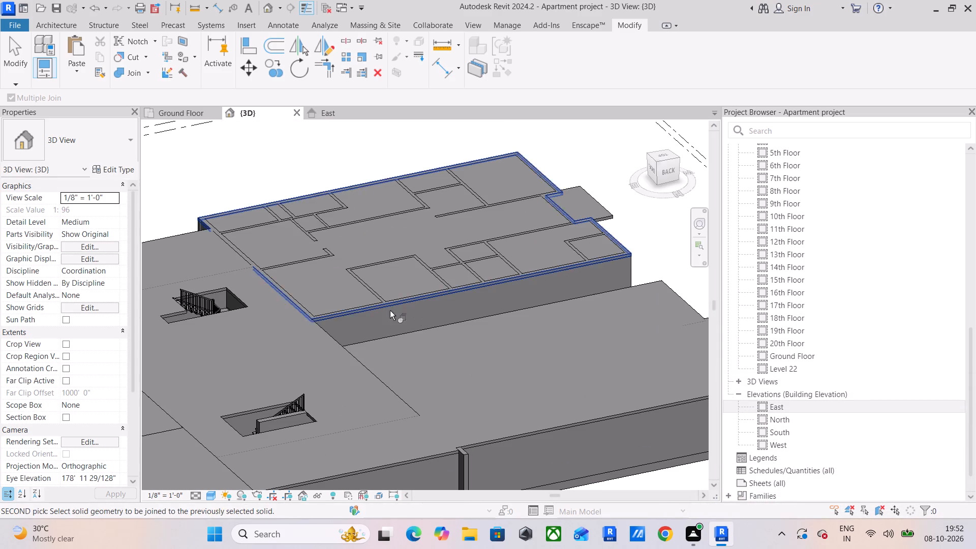
# Join the other end-apartment slab across the courtyard to its dividing wall, long outer wall and the partitions nearest the stair core.
pyautogui.click(128, 67)
pyautogui.scroll(3, 341, 327)
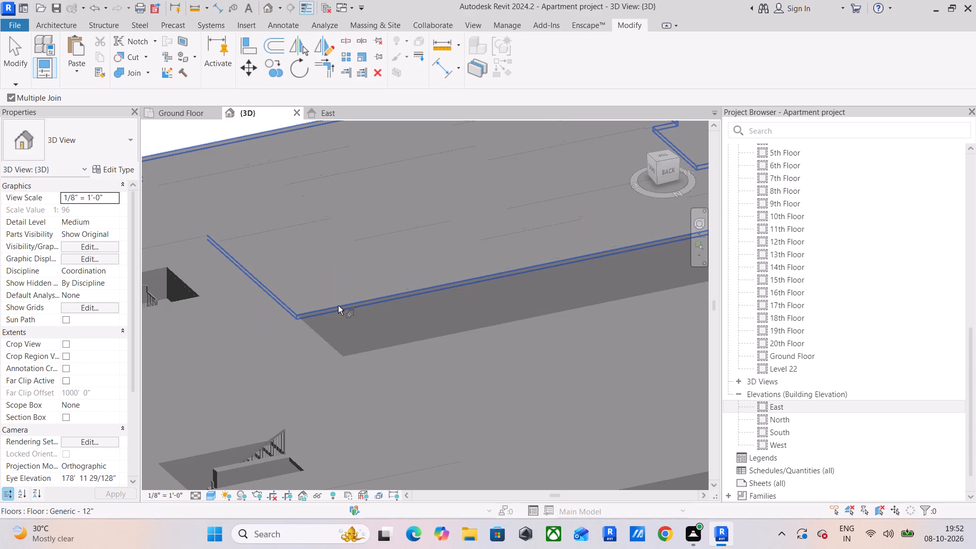
pyautogui.click(338, 302)
pyautogui.moveTo(379, 268); pyautogui.dragTo(377, 273)
pyautogui.click(361, 304)
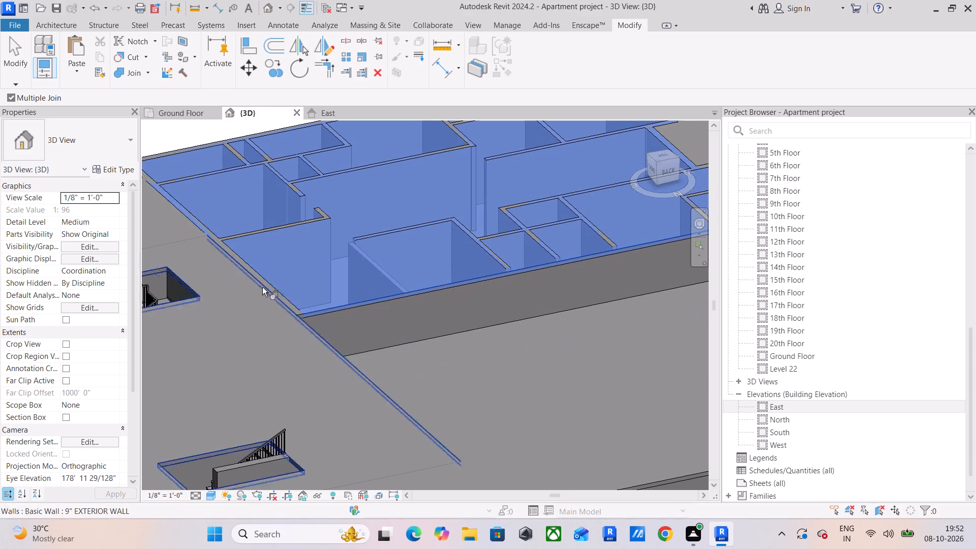
pyautogui.click(264, 280)
pyautogui.click(248, 230)
pyautogui.moveTo(255, 243); pyautogui.dragTo(302, 339, button='middle')
pyautogui.click(243, 272)
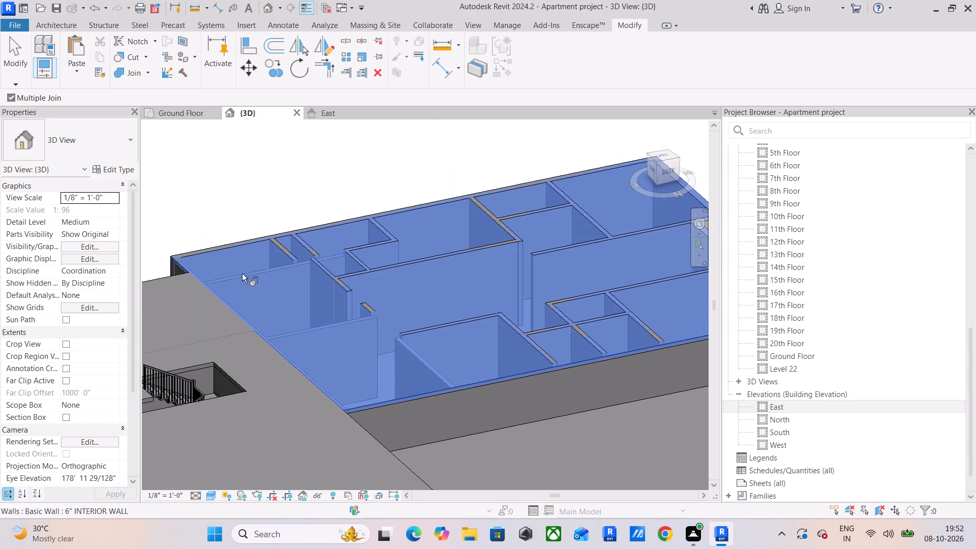
pyautogui.click(218, 242)
pyautogui.click(280, 247)
pyautogui.click(308, 241)
pyautogui.click(323, 267)
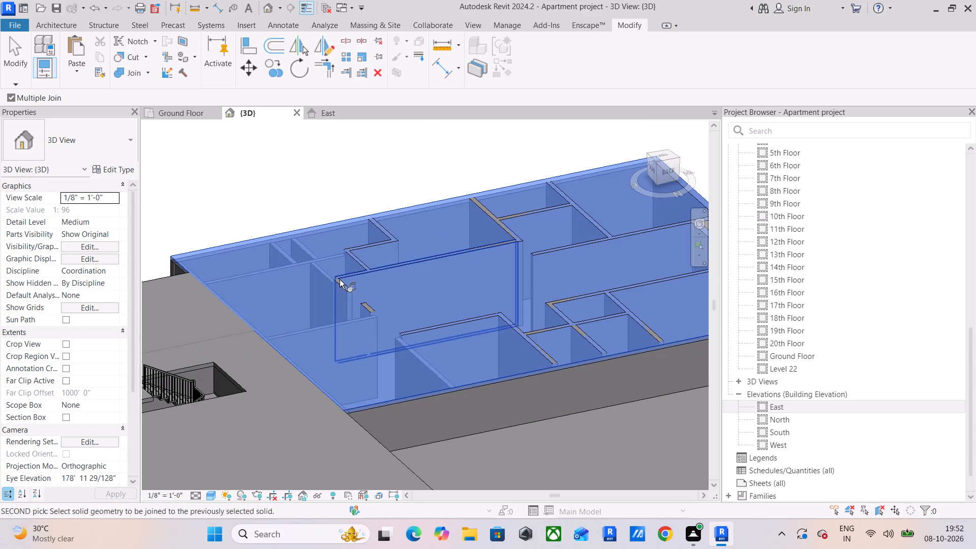
# Join the same slab to the partitions in the middle of the apartment and the rooms along the long outer wall.
pyautogui.click(340, 277)
pyautogui.moveTo(347, 289); pyautogui.dragTo(352, 293)
pyautogui.click(371, 305)
pyautogui.click(362, 259)
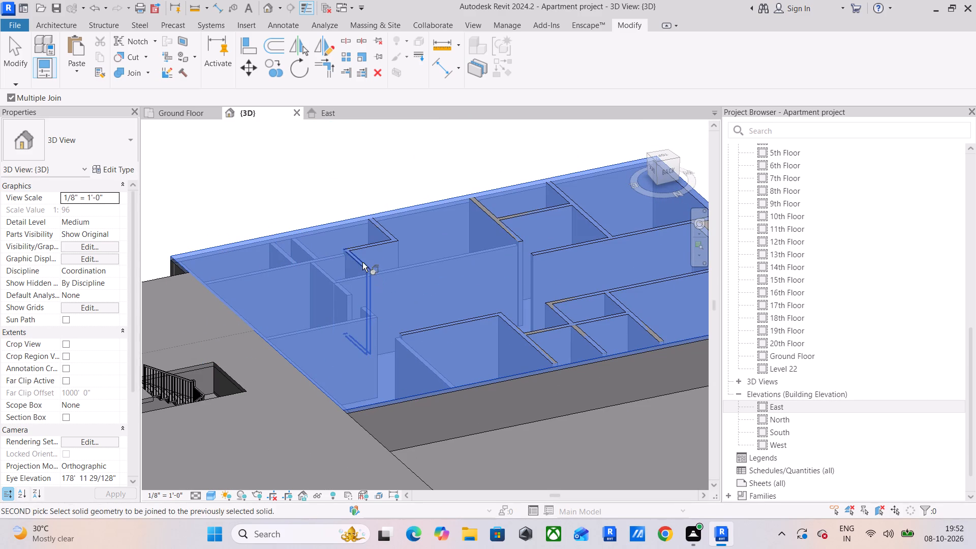
pyautogui.click(368, 244)
pyautogui.click(381, 232)
pyautogui.moveTo(446, 277); pyautogui.dragTo(417, 324, button='middle')
pyautogui.click(455, 253)
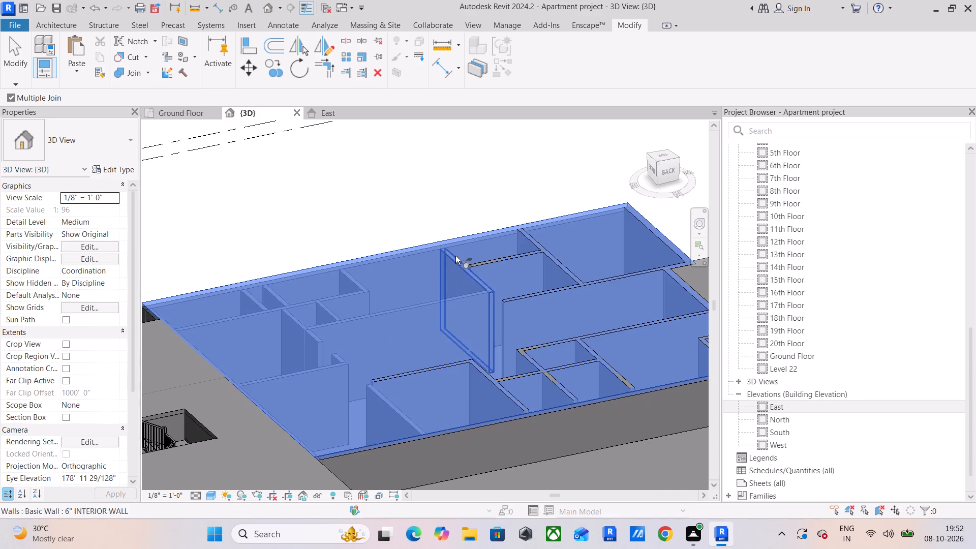
pyautogui.click(487, 258)
pyautogui.click(537, 247)
pyautogui.click(559, 282)
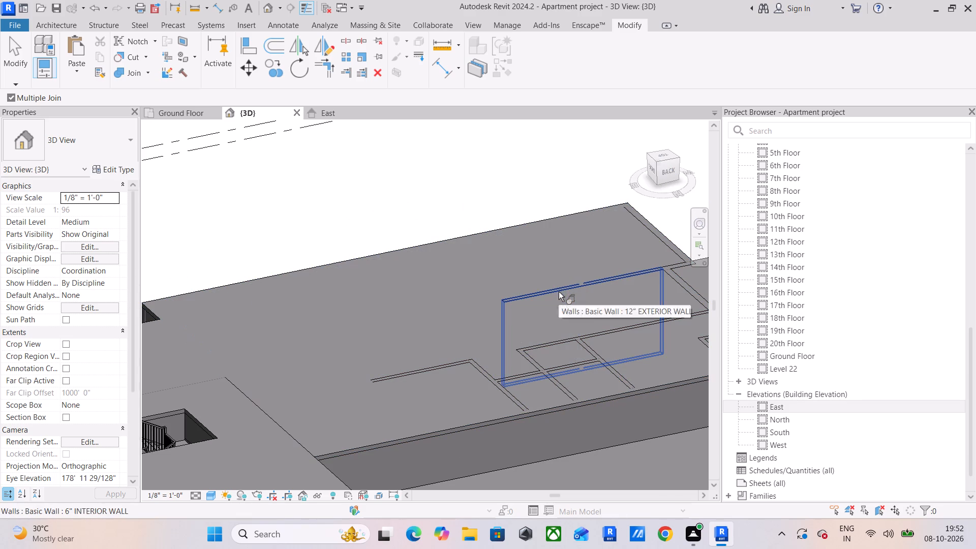
# Reselect the same slab for joining and join it to the courtyard-side room partitions and the remaining long interior walls.
pyautogui.click(129, 80)
pyautogui.click(133, 71)
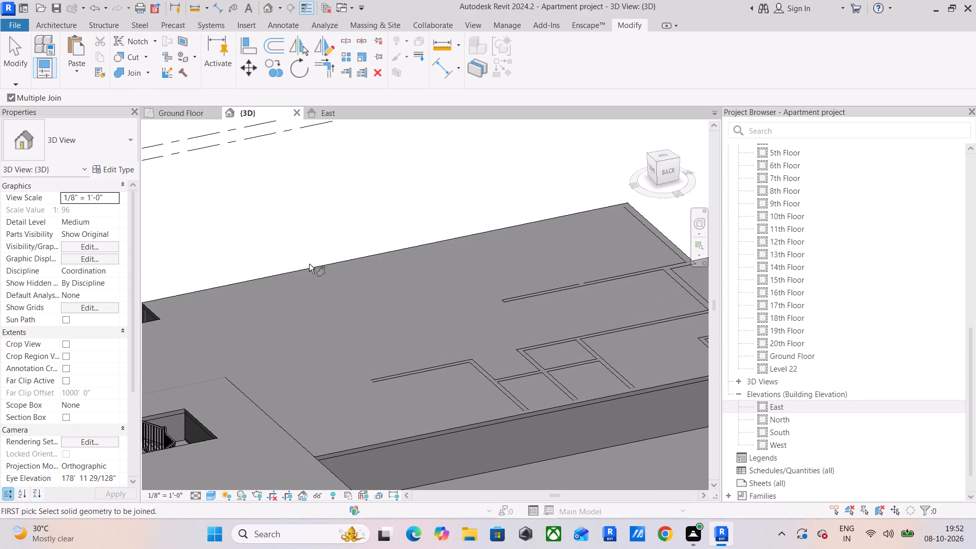
pyautogui.click(353, 445)
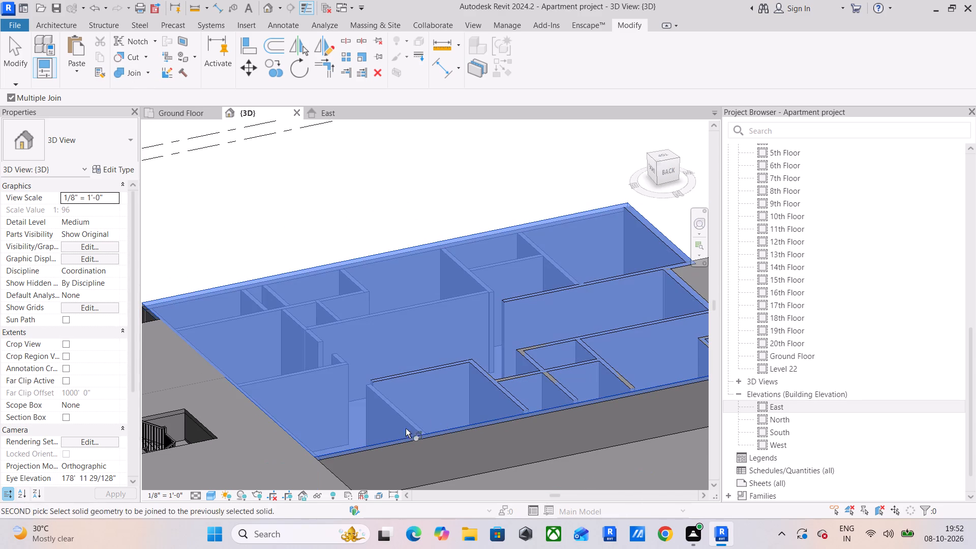
pyautogui.click(411, 376)
pyautogui.click(478, 374)
pyautogui.click(510, 377)
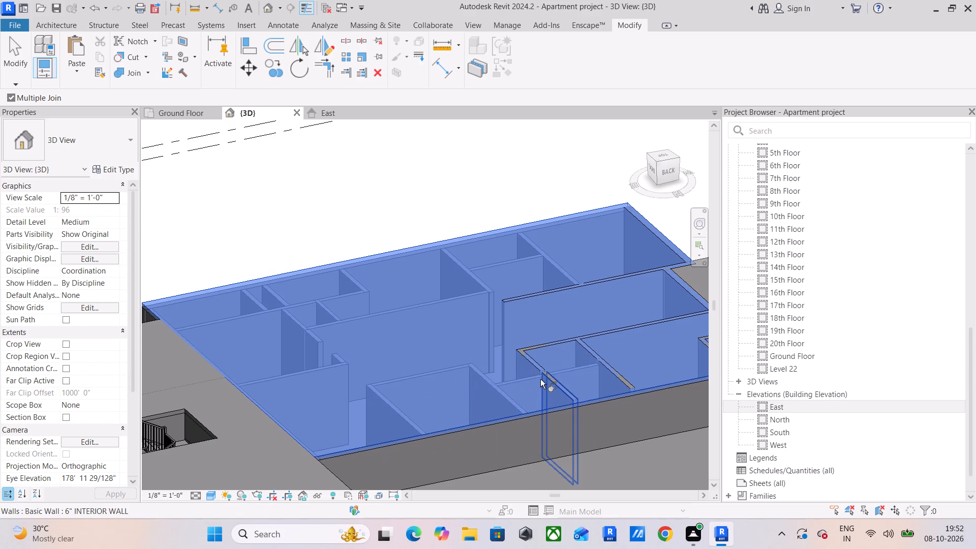
pyautogui.click(540, 376)
pyautogui.click(535, 362)
pyautogui.click(541, 342)
pyautogui.moveTo(555, 347); pyautogui.dragTo(492, 372, button='middle')
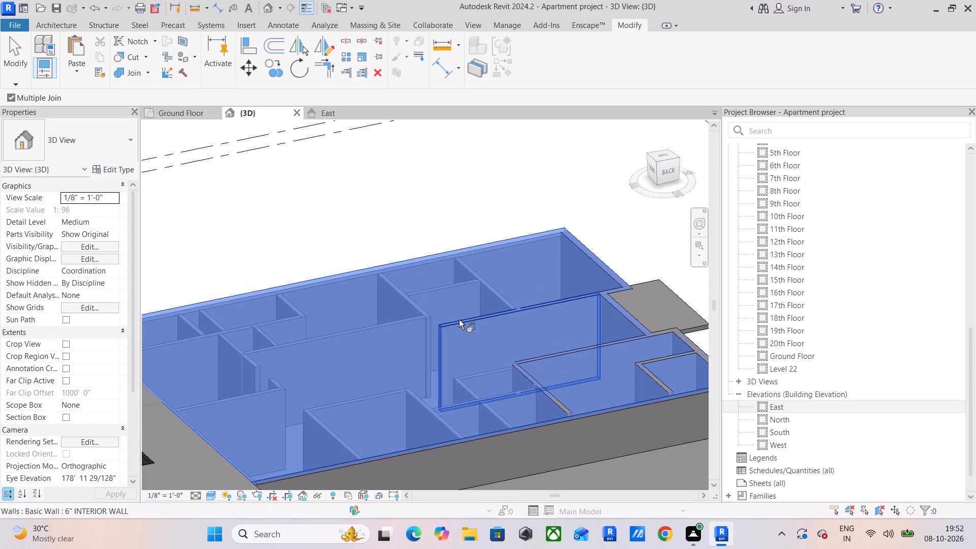
pyautogui.click(459, 317)
pyautogui.click(524, 373)
pyautogui.moveTo(557, 399); pyautogui.dragTo(557, 388)
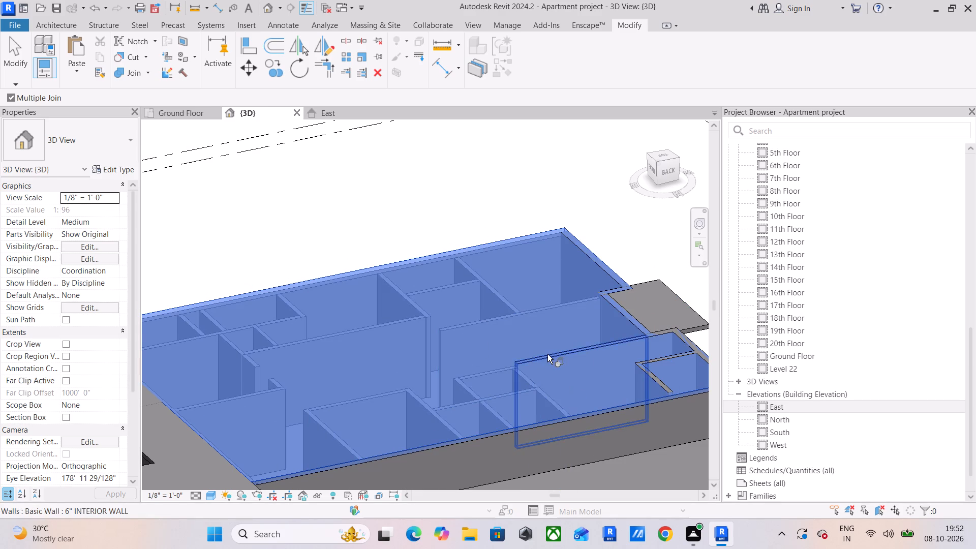
pyautogui.click(547, 351)
# Join the slab to the end walls around the balcony recess and to the corner room's partitions.
pyautogui.moveTo(553, 369); pyautogui.dragTo(480, 360, button='middle')
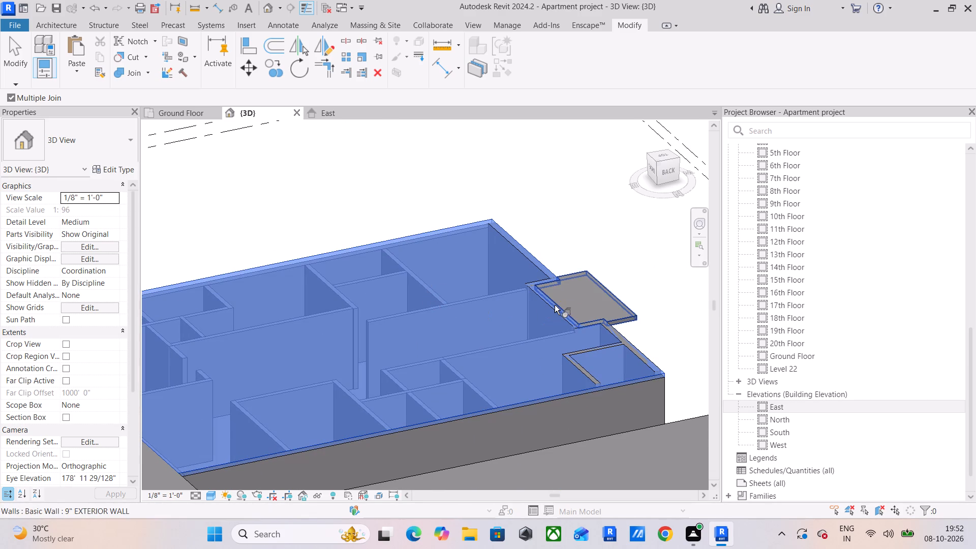
pyautogui.click(555, 308)
pyautogui.click(535, 282)
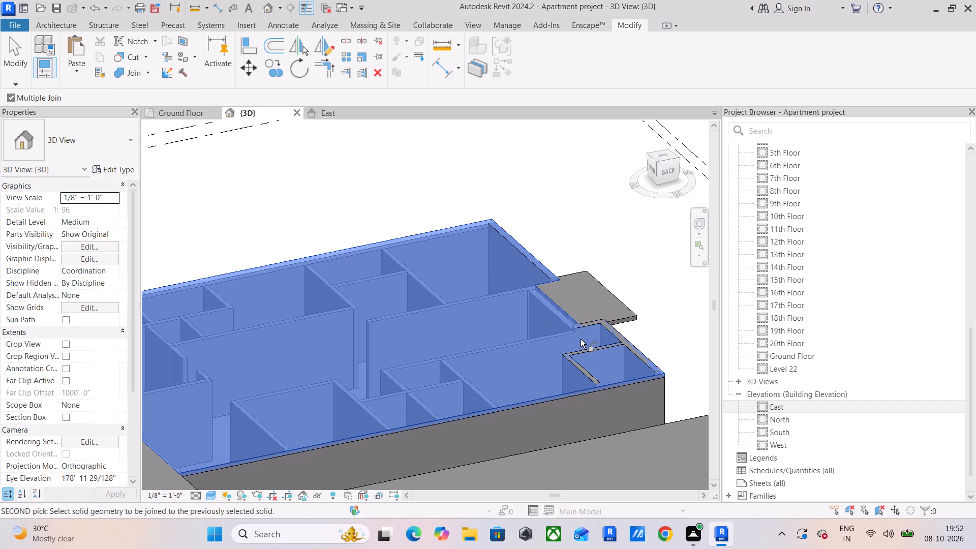
pyautogui.click(581, 326)
pyautogui.click(614, 329)
pyautogui.click(600, 346)
pyautogui.click(585, 366)
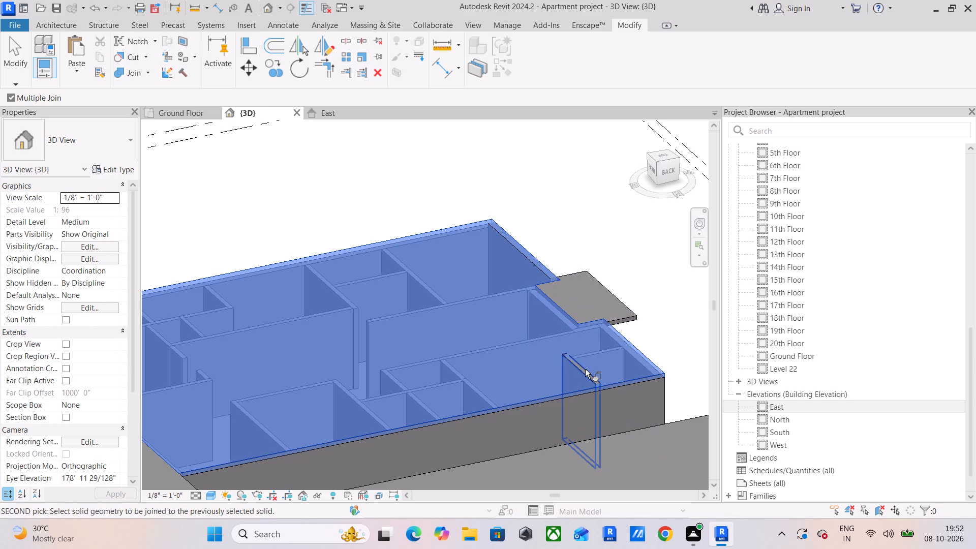
pyautogui.moveTo(574, 360); pyautogui.dragTo(574, 390, button='middle')
pyautogui.click(514, 271)
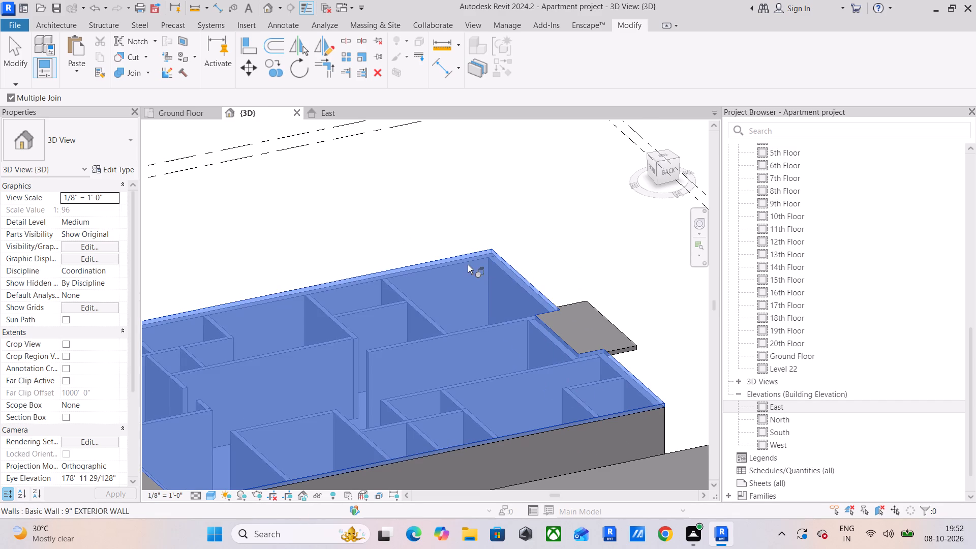
pyautogui.click(561, 336)
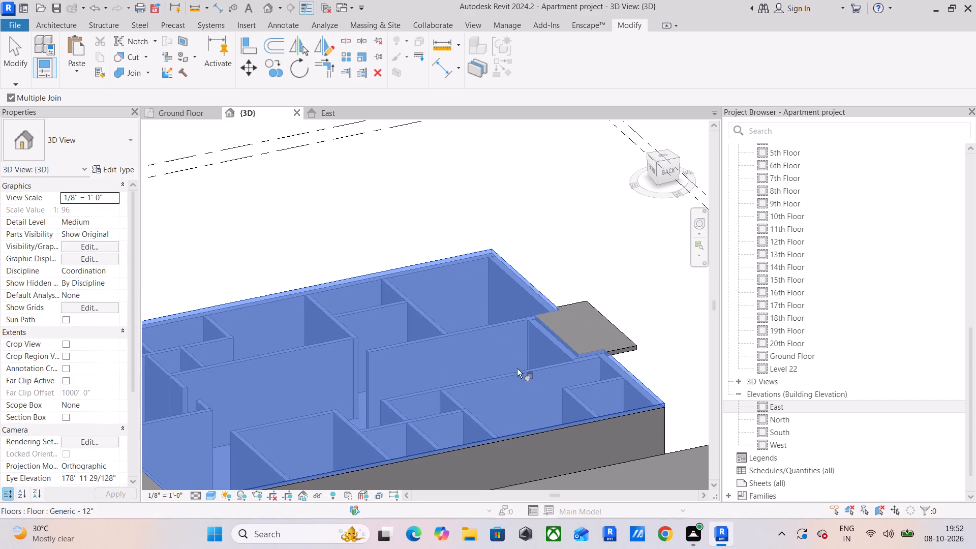
# Join the projecting balcony slab to the exterior walls and apartment slab around its recess, and end the Join command.
pyautogui.scroll(3, 577, 337)
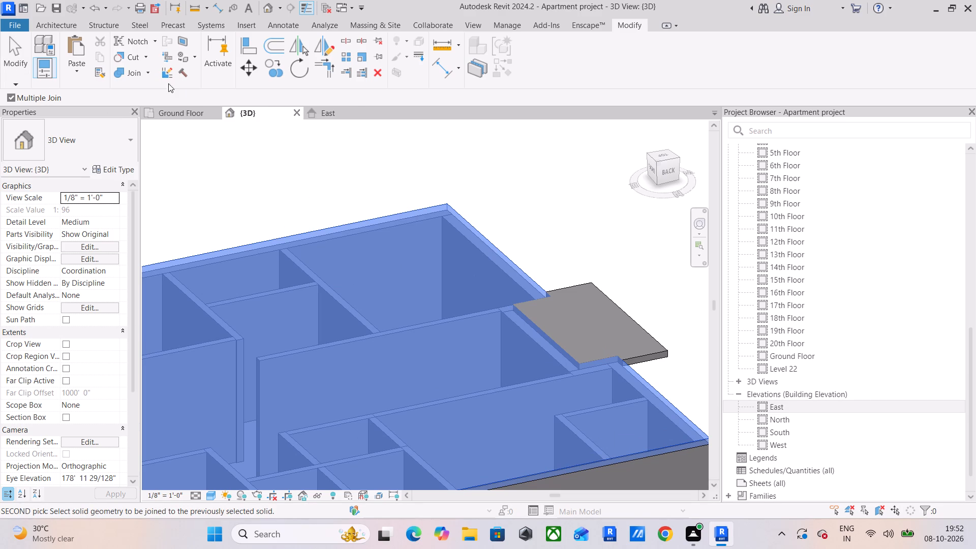
pyautogui.click(137, 76)
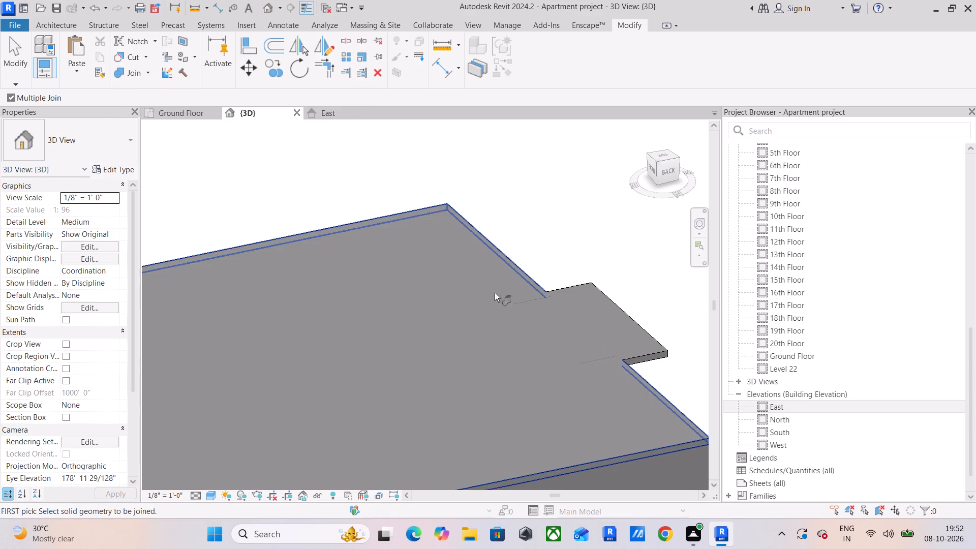
pyautogui.scroll(3, 613, 303)
pyautogui.click(650, 383)
pyautogui.scroll(-4, 571, 310)
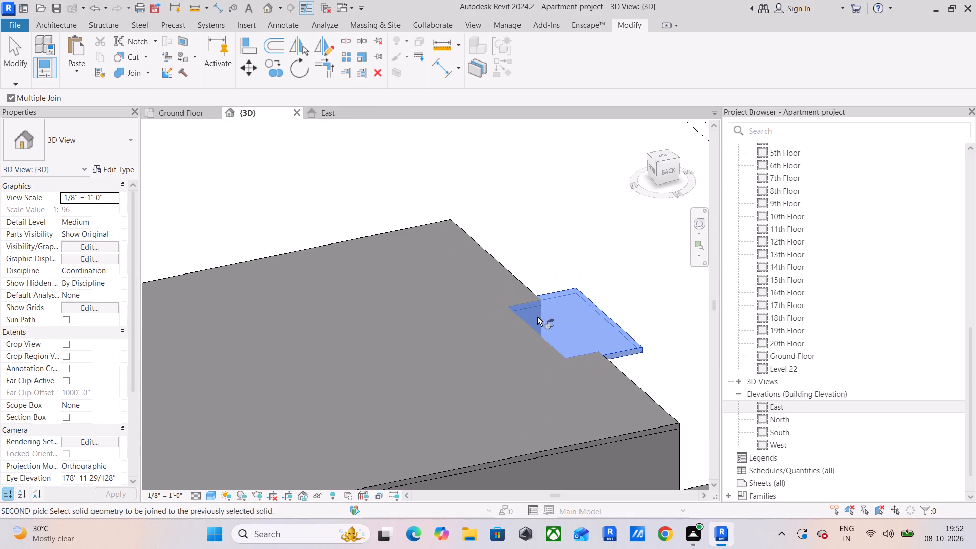
pyautogui.click(528, 304)
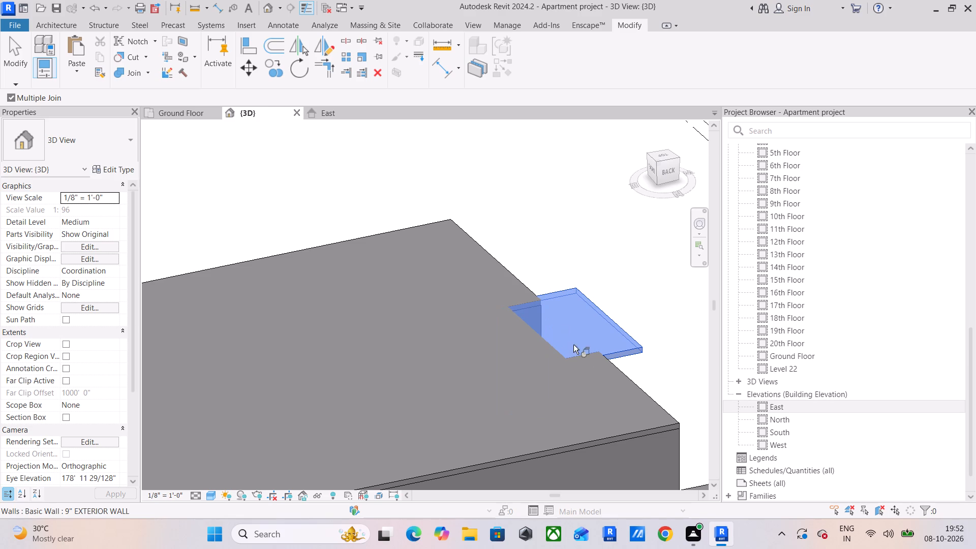
pyautogui.click(587, 353)
pyautogui.click(624, 374)
pyautogui.click(533, 296)
pyautogui.scroll(-4, 568, 322)
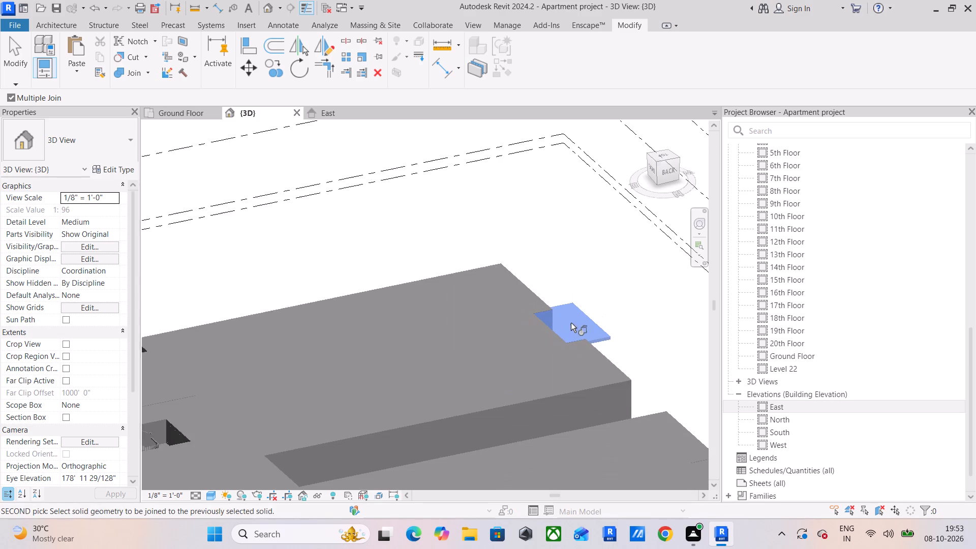
pyautogui.moveTo(571, 320); pyautogui.dragTo(476, 308, button='middle')
pyautogui.click(21, 56)
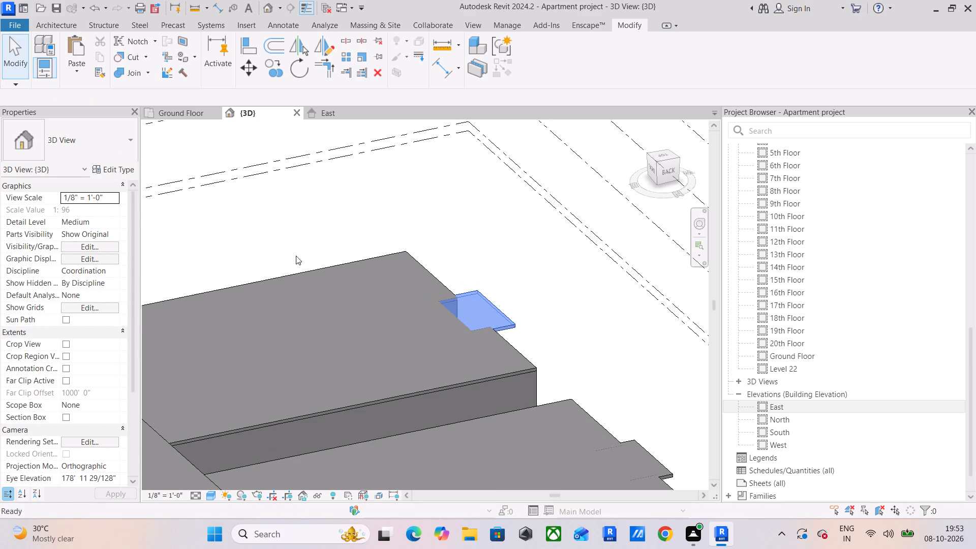
# Inspect the joined 1st Floor slabs across the whole building in 3D, including the opposite end around the stair core.
pyautogui.click(548, 282)
pyautogui.scroll(-2, 548, 282)
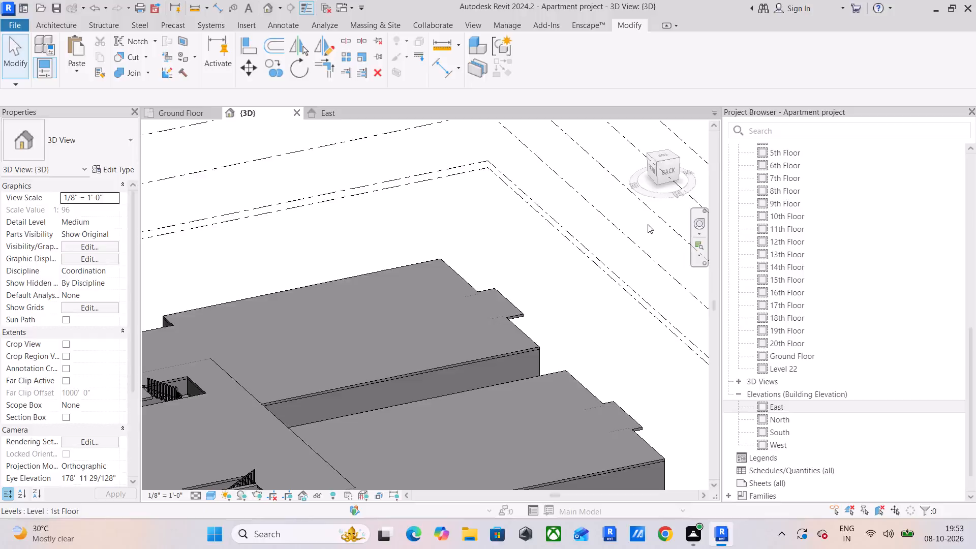
pyautogui.moveTo(662, 171); pyautogui.dragTo(586, 149)
pyautogui.scroll(-3, 456, 487)
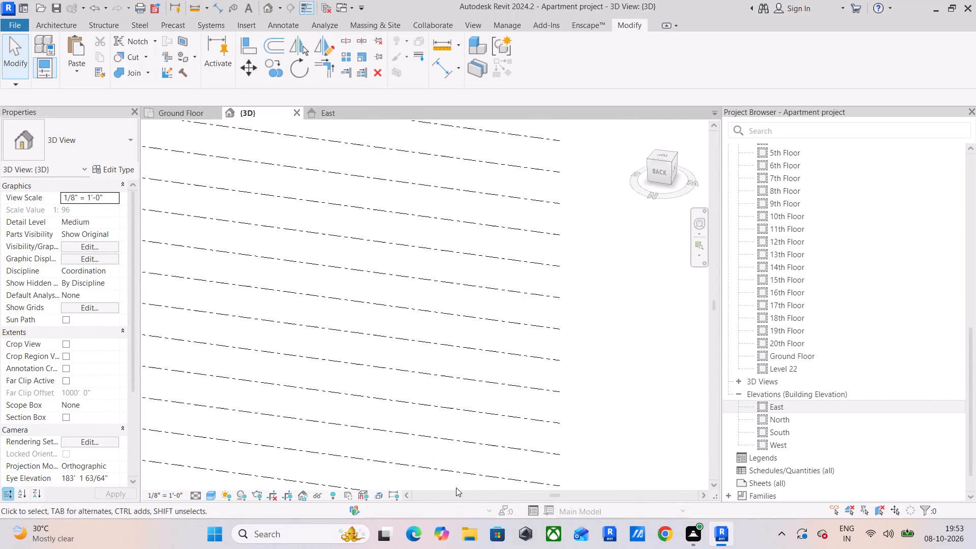
pyautogui.scroll(-1, 456, 487)
pyautogui.scroll(-4, 355, 455)
pyautogui.moveTo(370, 416); pyautogui.dragTo(447, 203, button='middle')
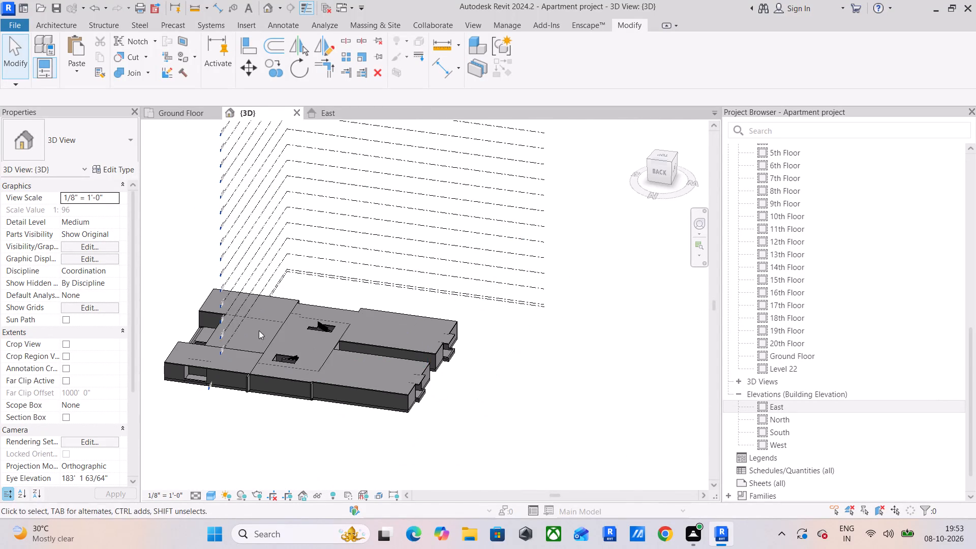
pyautogui.moveTo(256, 329); pyautogui.dragTo(321, 354, button='middle')
pyautogui.scroll(11, 321, 348)
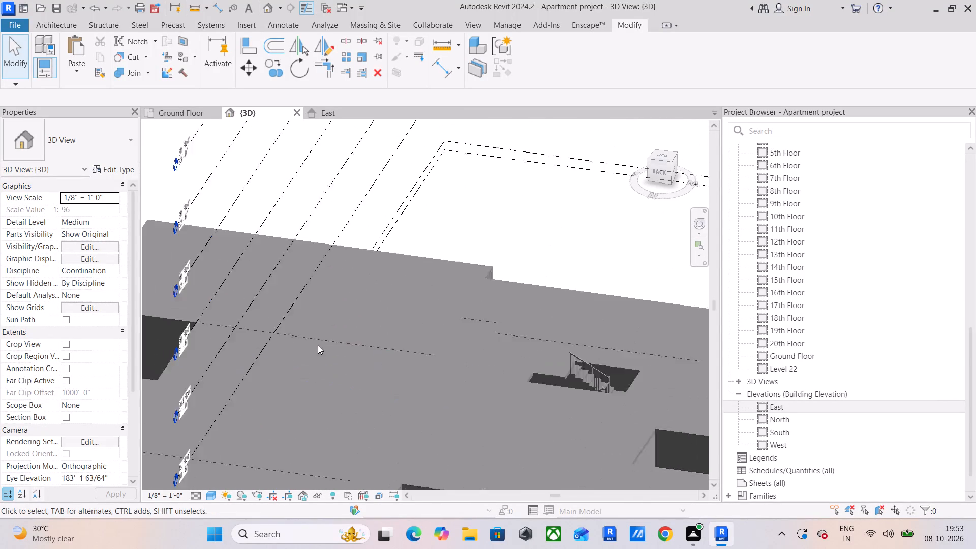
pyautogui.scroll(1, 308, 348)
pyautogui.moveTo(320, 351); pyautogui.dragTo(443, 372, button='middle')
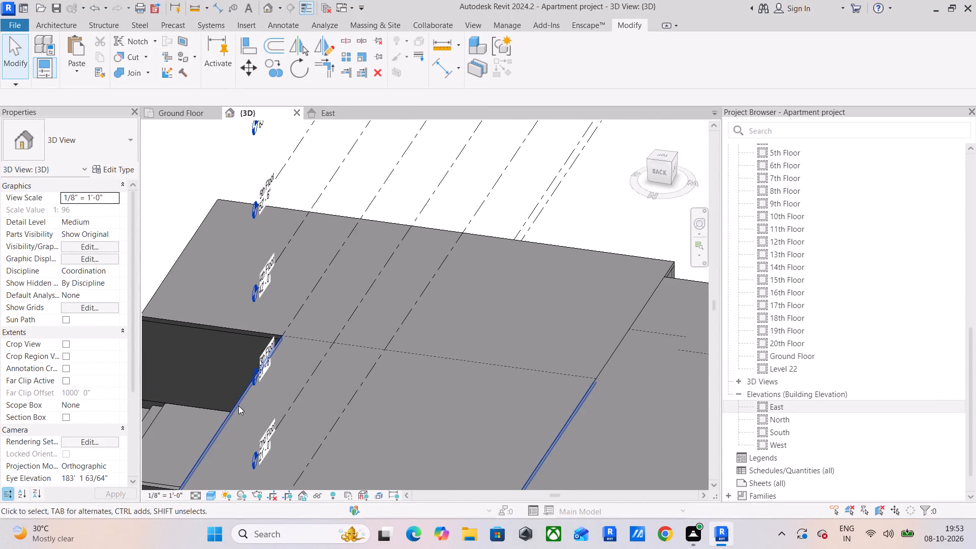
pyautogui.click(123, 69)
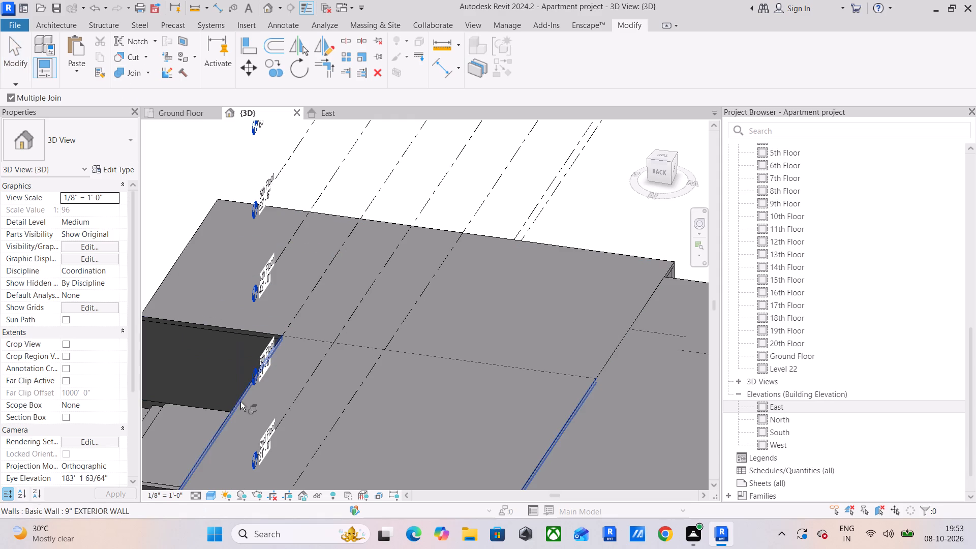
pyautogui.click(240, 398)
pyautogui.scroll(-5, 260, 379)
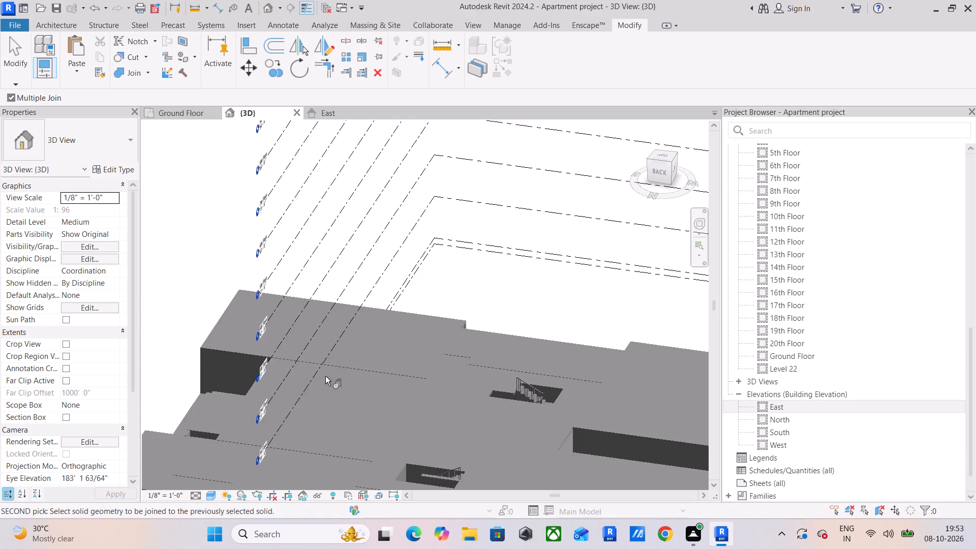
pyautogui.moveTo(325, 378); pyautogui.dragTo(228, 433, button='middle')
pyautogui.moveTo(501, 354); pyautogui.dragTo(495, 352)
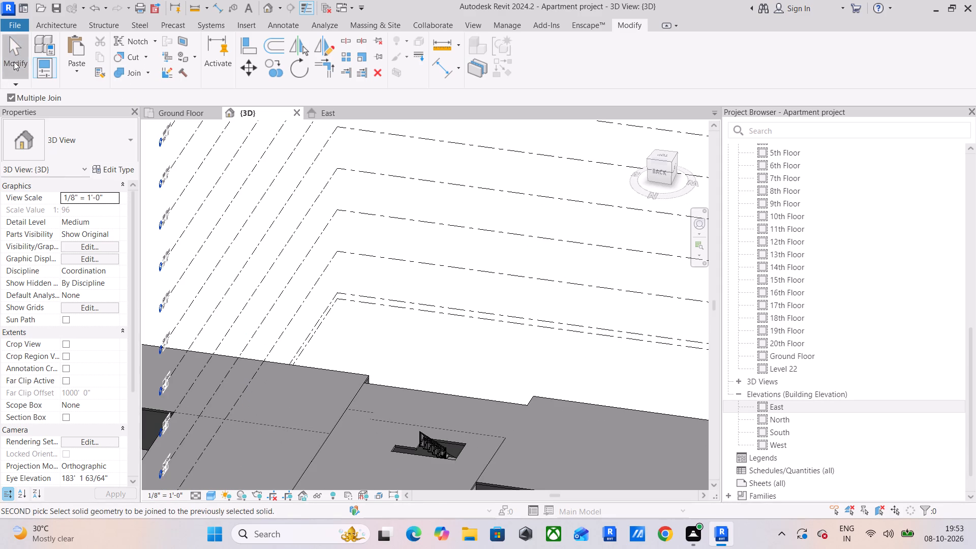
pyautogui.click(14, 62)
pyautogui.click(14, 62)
# Inspect the 1st Floor slabs around the stair openings, courtyard gap and exterior walls in 3D, from above and from the side.
pyautogui.scroll(-4, 375, 269)
pyautogui.moveTo(375, 273); pyautogui.dragTo(393, 182, button='middle')
pyautogui.scroll(4, 424, 316)
pyautogui.scroll(4, 463, 290)
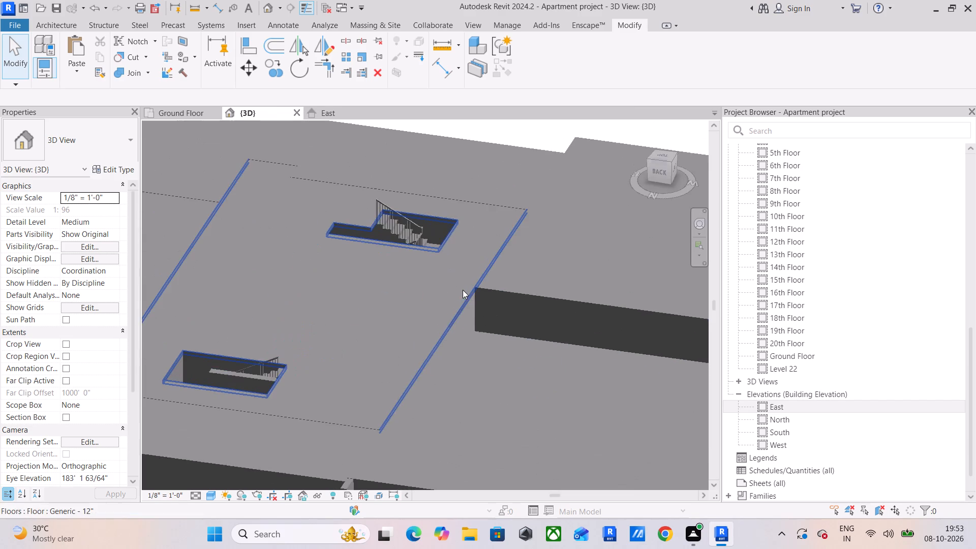
pyautogui.click(658, 171)
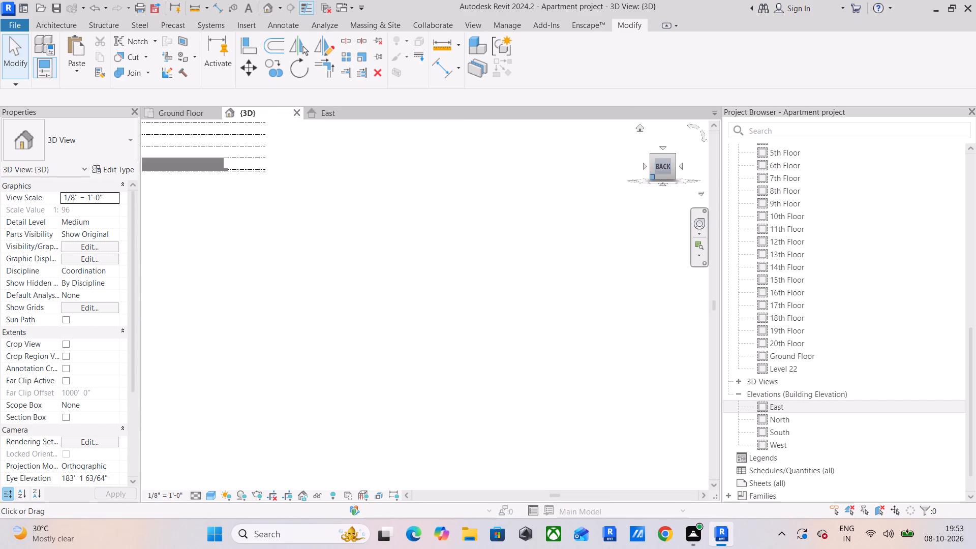
pyautogui.scroll(9, 389, 406)
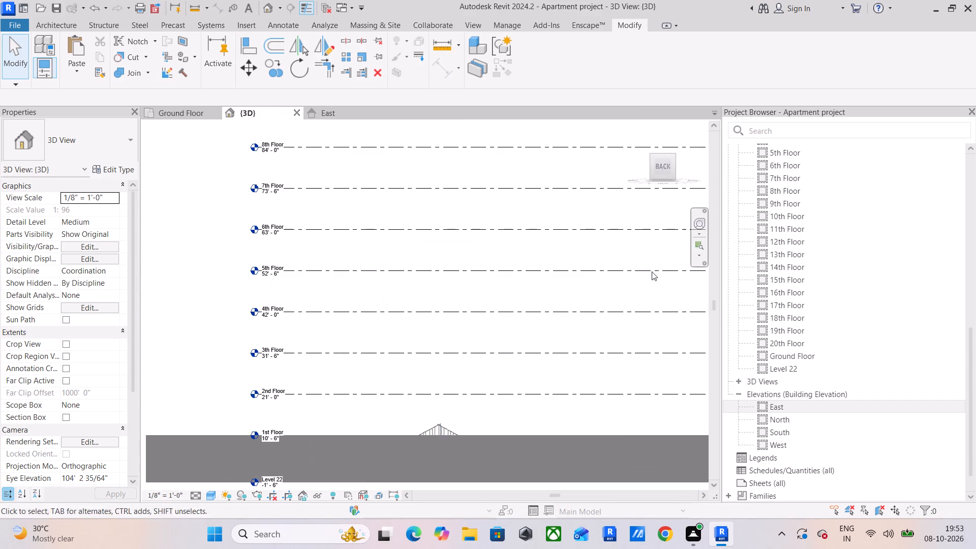
pyautogui.moveTo(666, 169); pyautogui.dragTo(652, 242)
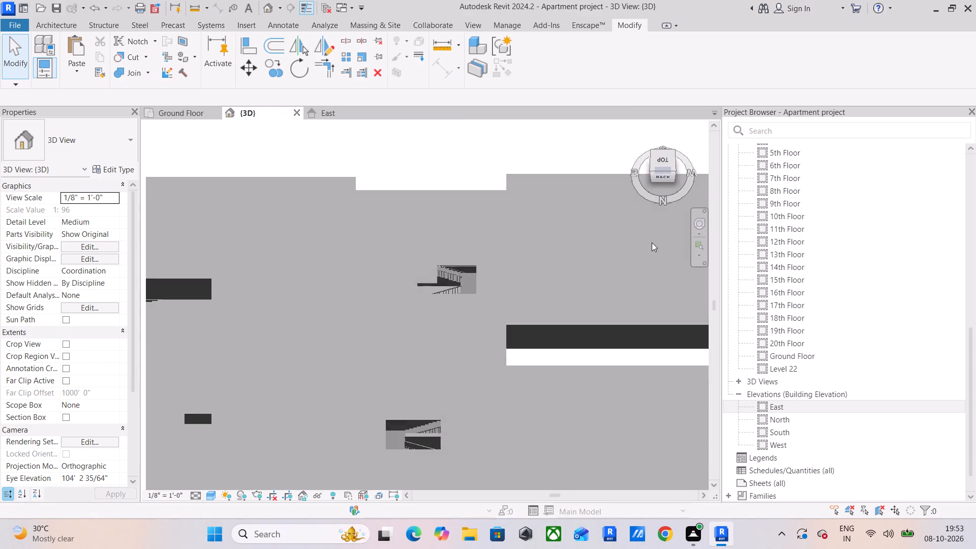
pyautogui.moveTo(652, 242); pyautogui.dragTo(595, 240)
pyautogui.moveTo(566, 239); pyautogui.dragTo(616, 182, button='middle')
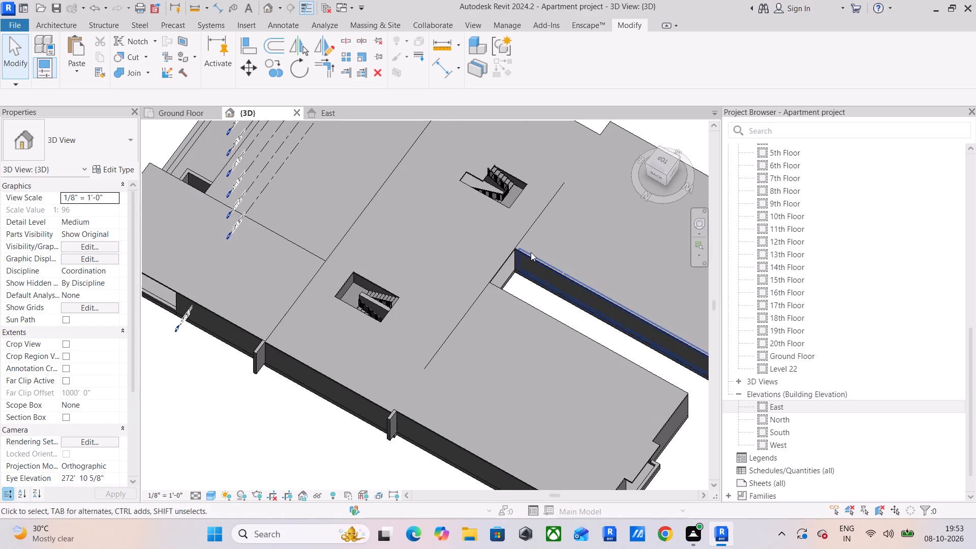
pyautogui.moveTo(444, 356); pyautogui.dragTo(465, 331, button='middle')
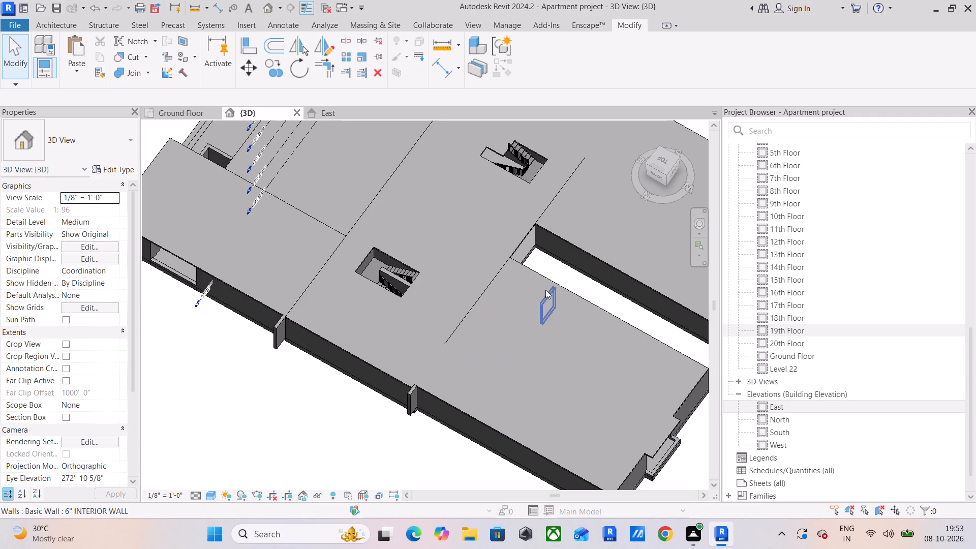
pyautogui.scroll(-2, 525, 259)
pyautogui.keyDown('shift'); pyautogui.moveTo(476, 268); pyautogui.dragTo(484, 135, button='middle'); pyautogui.keyUp('shift')
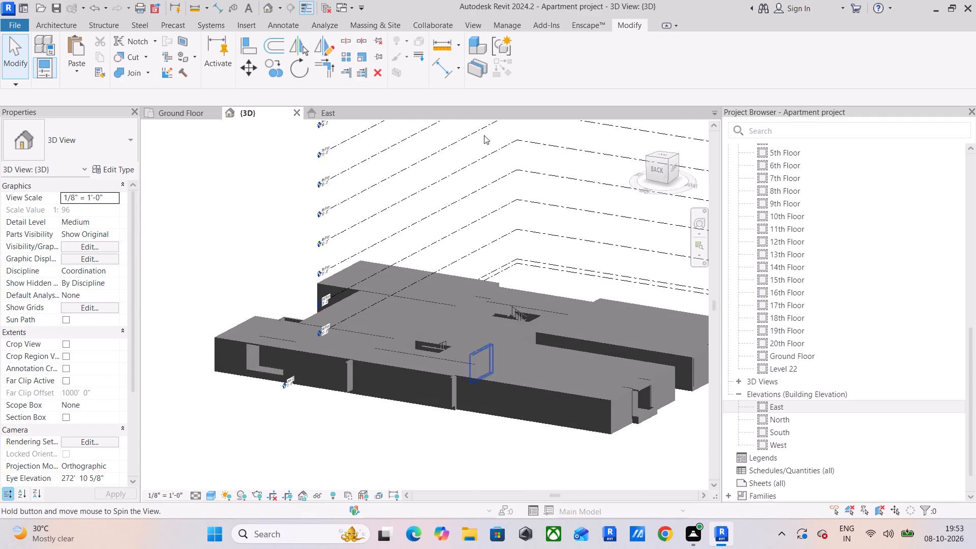
pyautogui.keyDown('shift'); pyautogui.moveTo(484, 135); pyautogui.dragTo(484, 134, button='middle'); pyautogui.keyUp('shift')
pyautogui.moveTo(482, 306); pyautogui.dragTo(434, 212, button='middle')
pyautogui.scroll(-3, 335, 259)
pyautogui.keyDown('shift'); pyautogui.moveTo(339, 261); pyautogui.dragTo(414, 256, button='middle'); pyautogui.keyUp('shift')
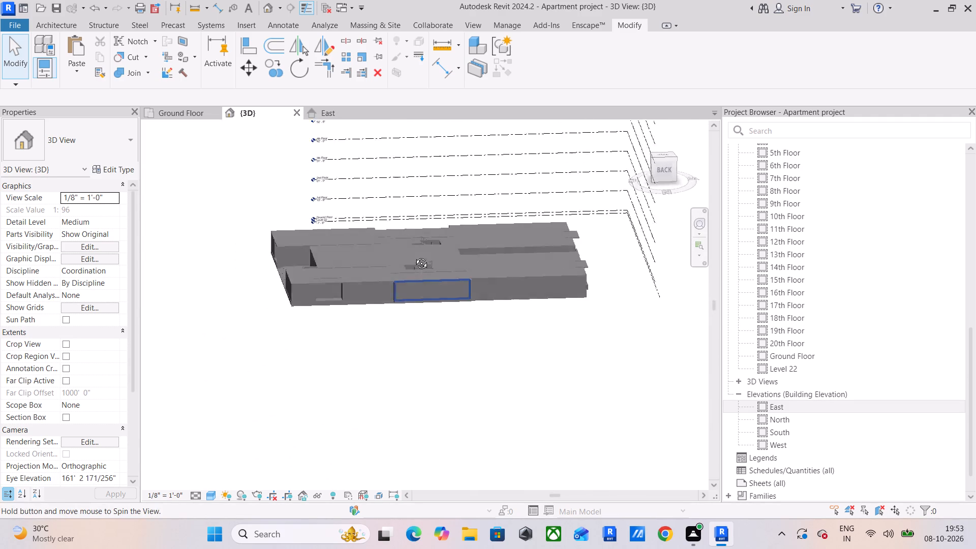
pyautogui.keyDown('shift'); pyautogui.moveTo(414, 256); pyautogui.dragTo(429, 238, button='middle'); pyautogui.keyUp('shift')
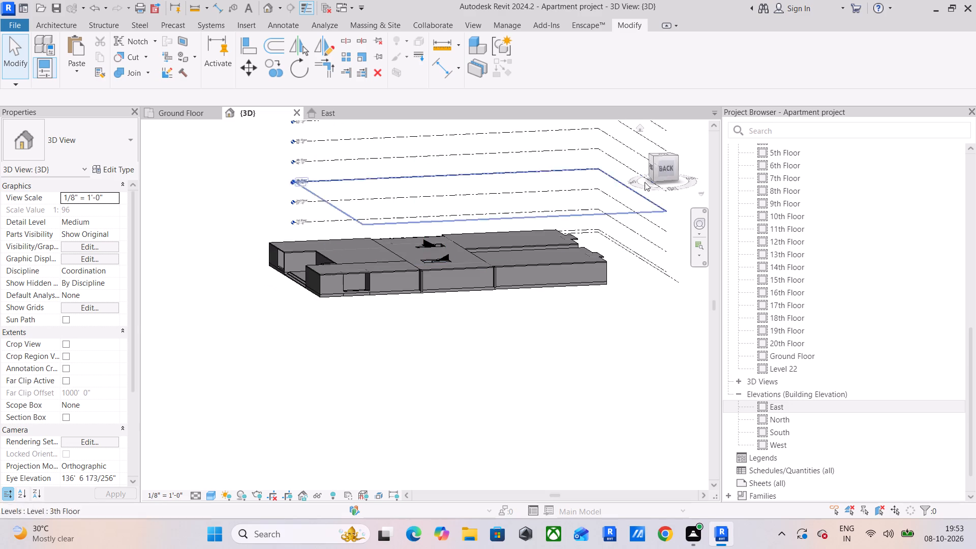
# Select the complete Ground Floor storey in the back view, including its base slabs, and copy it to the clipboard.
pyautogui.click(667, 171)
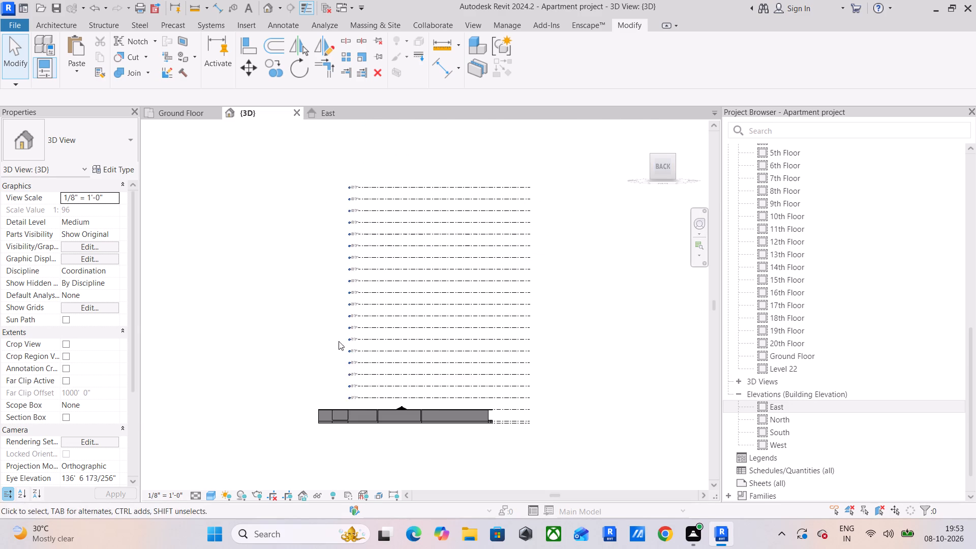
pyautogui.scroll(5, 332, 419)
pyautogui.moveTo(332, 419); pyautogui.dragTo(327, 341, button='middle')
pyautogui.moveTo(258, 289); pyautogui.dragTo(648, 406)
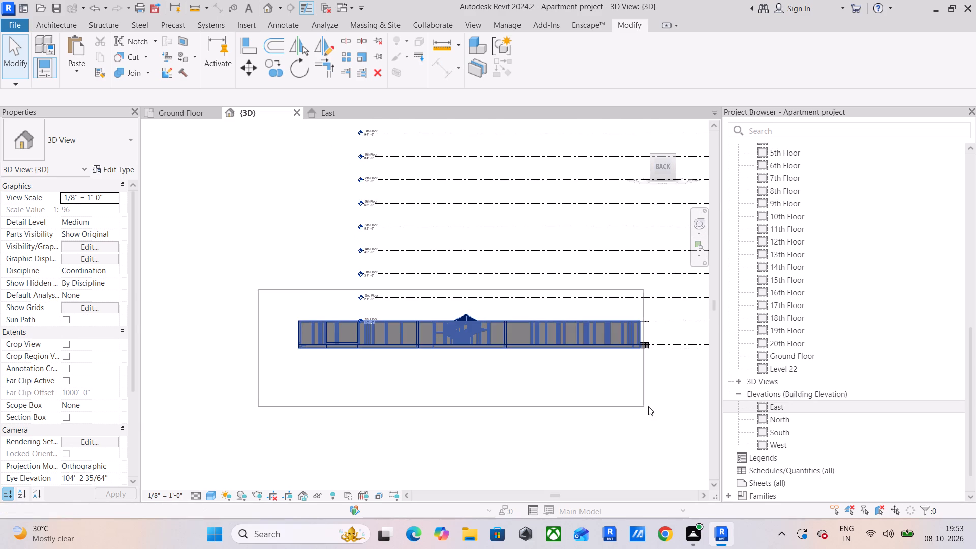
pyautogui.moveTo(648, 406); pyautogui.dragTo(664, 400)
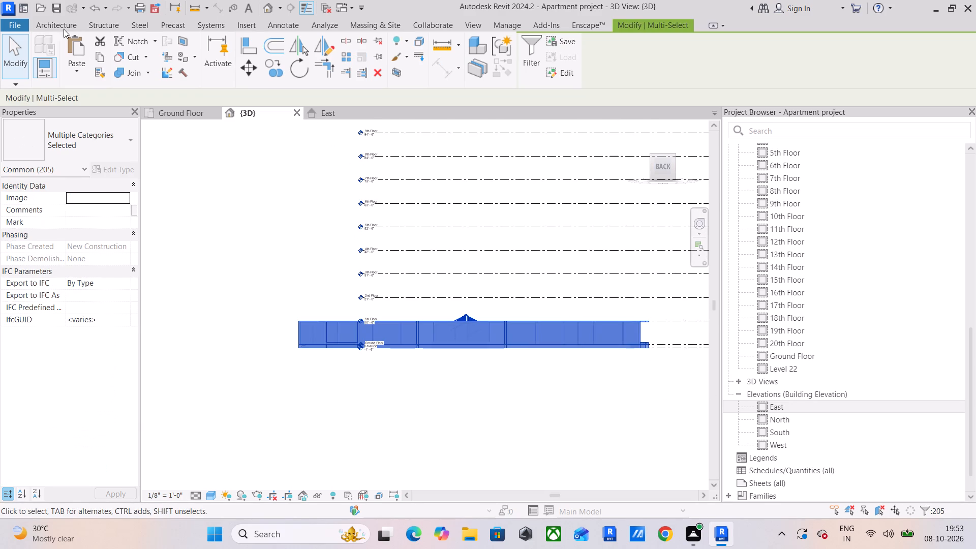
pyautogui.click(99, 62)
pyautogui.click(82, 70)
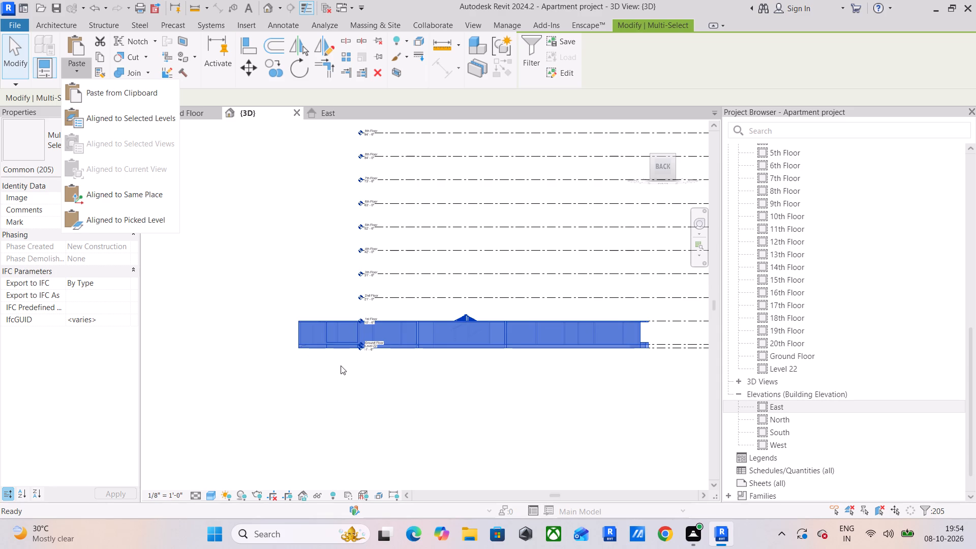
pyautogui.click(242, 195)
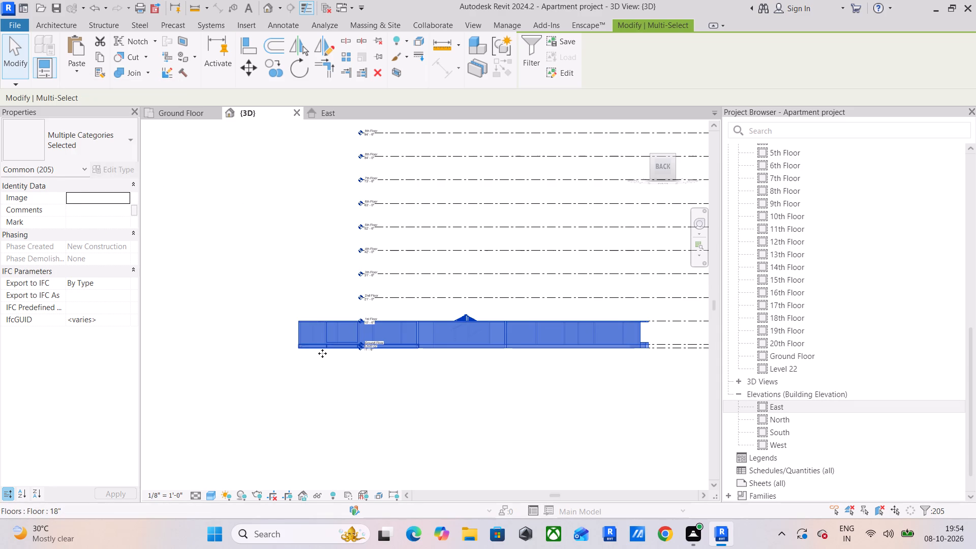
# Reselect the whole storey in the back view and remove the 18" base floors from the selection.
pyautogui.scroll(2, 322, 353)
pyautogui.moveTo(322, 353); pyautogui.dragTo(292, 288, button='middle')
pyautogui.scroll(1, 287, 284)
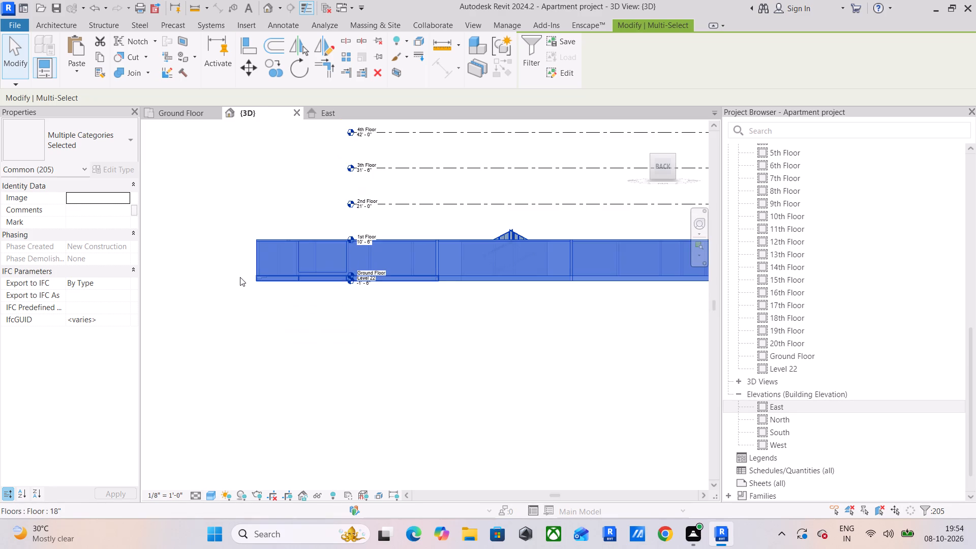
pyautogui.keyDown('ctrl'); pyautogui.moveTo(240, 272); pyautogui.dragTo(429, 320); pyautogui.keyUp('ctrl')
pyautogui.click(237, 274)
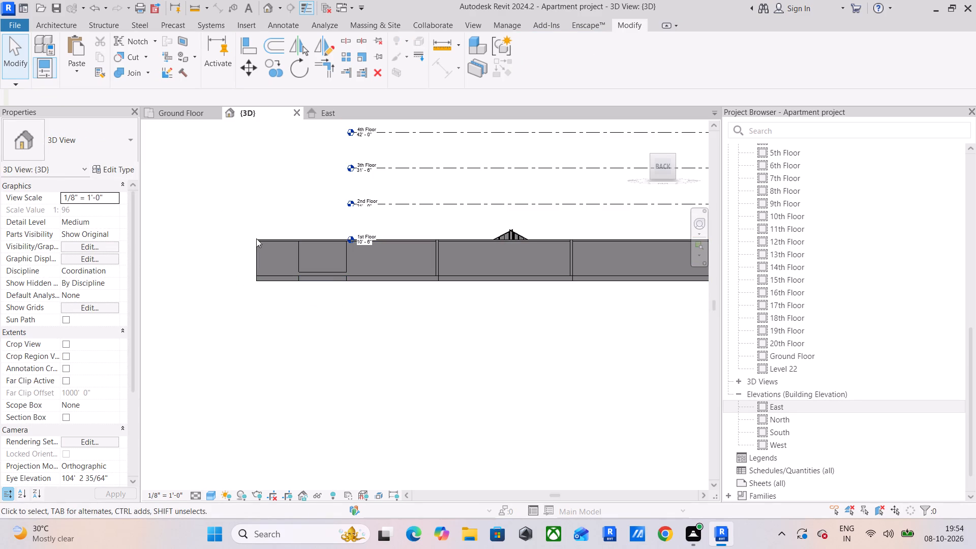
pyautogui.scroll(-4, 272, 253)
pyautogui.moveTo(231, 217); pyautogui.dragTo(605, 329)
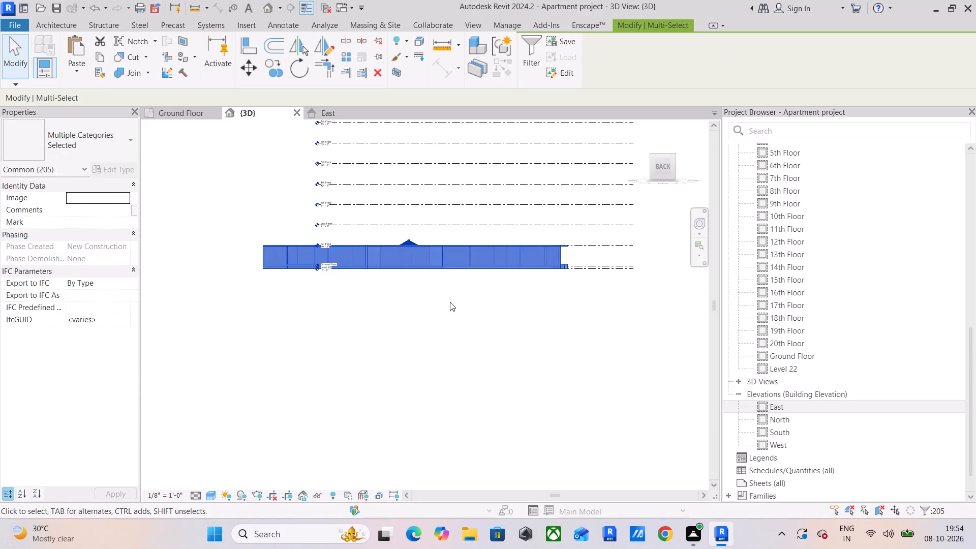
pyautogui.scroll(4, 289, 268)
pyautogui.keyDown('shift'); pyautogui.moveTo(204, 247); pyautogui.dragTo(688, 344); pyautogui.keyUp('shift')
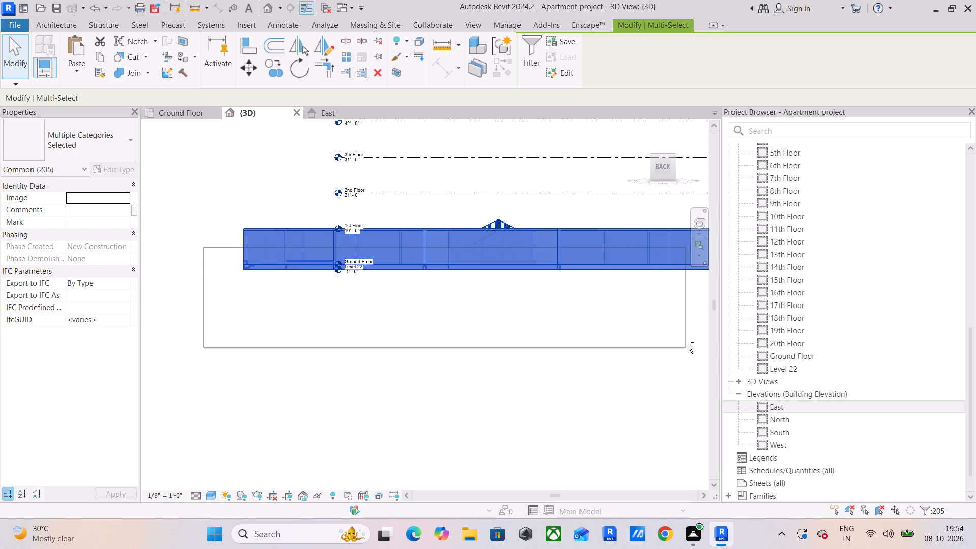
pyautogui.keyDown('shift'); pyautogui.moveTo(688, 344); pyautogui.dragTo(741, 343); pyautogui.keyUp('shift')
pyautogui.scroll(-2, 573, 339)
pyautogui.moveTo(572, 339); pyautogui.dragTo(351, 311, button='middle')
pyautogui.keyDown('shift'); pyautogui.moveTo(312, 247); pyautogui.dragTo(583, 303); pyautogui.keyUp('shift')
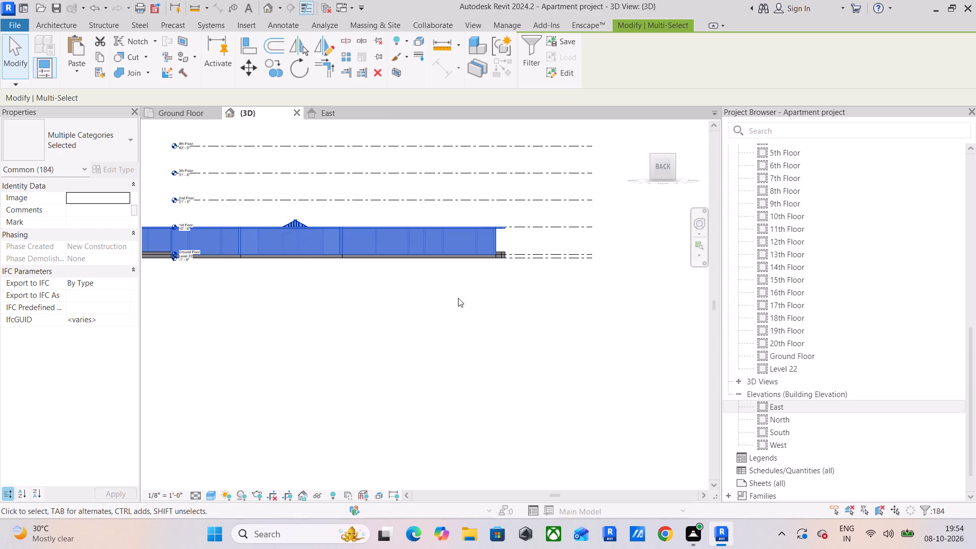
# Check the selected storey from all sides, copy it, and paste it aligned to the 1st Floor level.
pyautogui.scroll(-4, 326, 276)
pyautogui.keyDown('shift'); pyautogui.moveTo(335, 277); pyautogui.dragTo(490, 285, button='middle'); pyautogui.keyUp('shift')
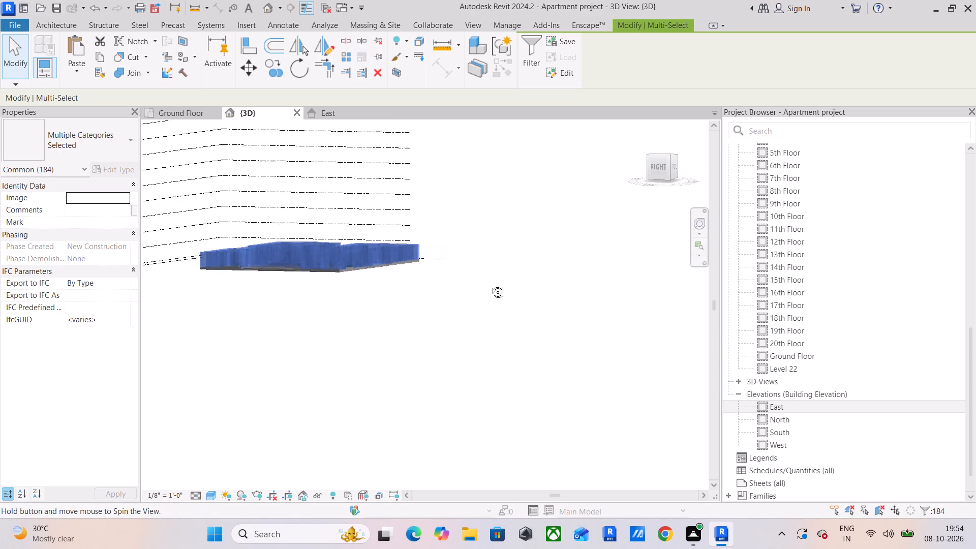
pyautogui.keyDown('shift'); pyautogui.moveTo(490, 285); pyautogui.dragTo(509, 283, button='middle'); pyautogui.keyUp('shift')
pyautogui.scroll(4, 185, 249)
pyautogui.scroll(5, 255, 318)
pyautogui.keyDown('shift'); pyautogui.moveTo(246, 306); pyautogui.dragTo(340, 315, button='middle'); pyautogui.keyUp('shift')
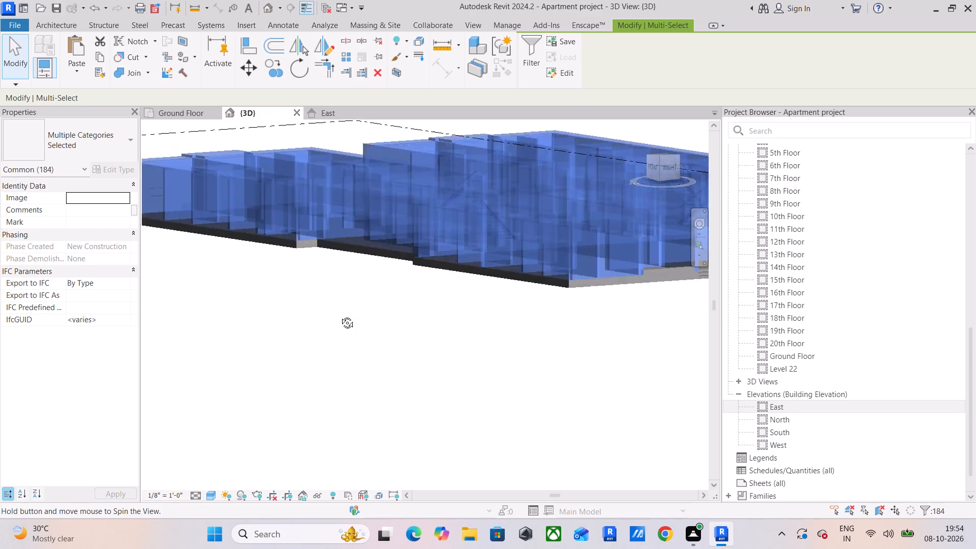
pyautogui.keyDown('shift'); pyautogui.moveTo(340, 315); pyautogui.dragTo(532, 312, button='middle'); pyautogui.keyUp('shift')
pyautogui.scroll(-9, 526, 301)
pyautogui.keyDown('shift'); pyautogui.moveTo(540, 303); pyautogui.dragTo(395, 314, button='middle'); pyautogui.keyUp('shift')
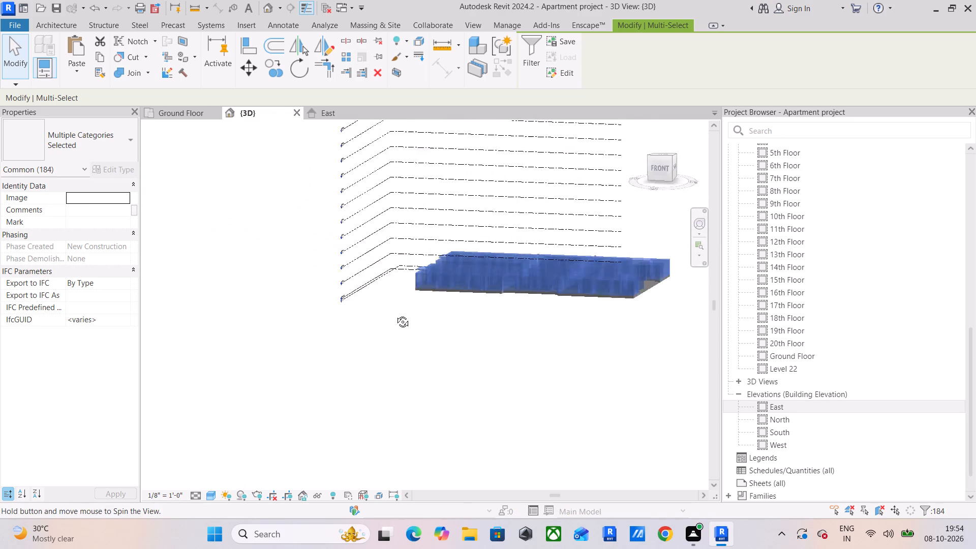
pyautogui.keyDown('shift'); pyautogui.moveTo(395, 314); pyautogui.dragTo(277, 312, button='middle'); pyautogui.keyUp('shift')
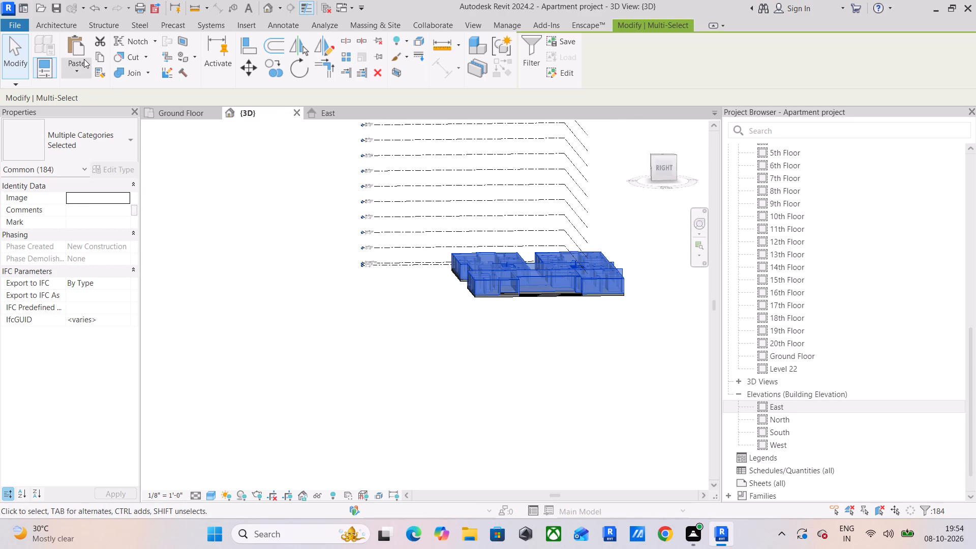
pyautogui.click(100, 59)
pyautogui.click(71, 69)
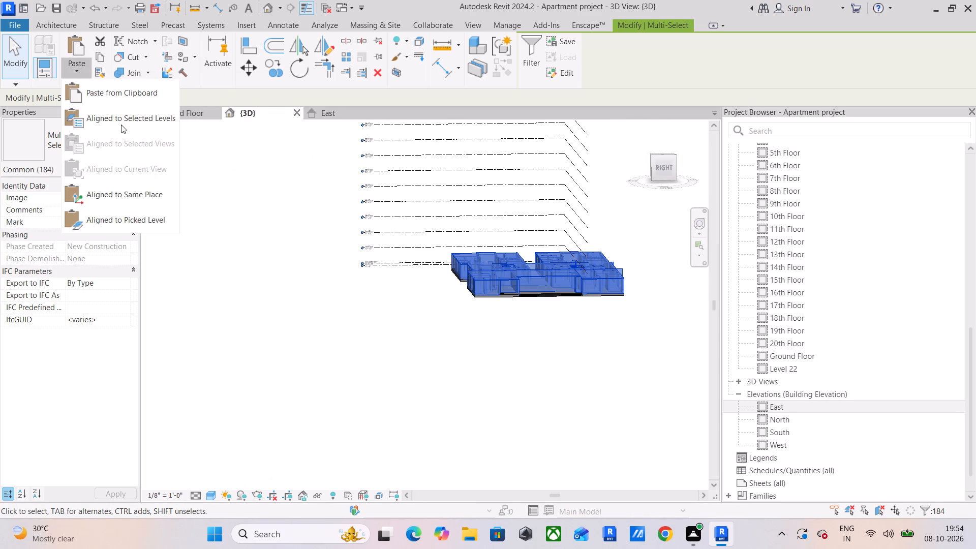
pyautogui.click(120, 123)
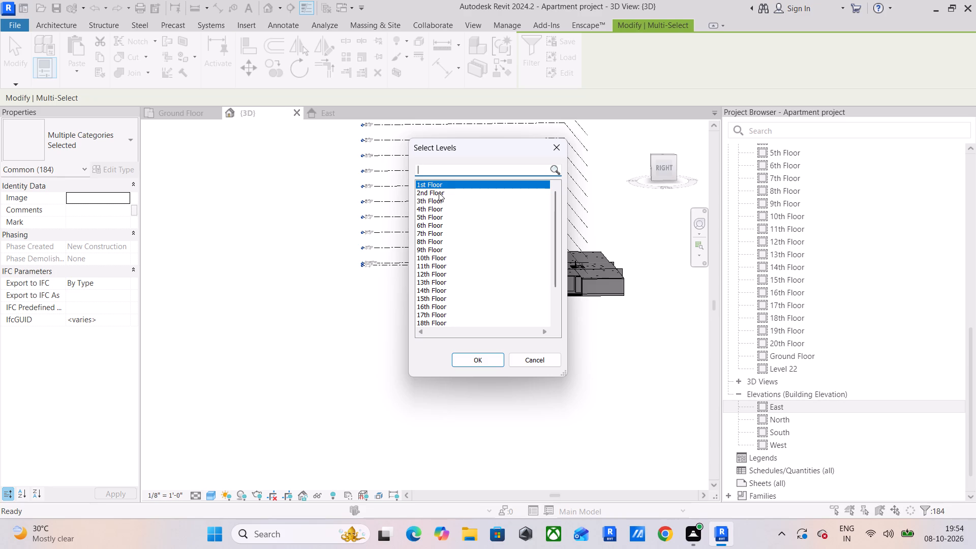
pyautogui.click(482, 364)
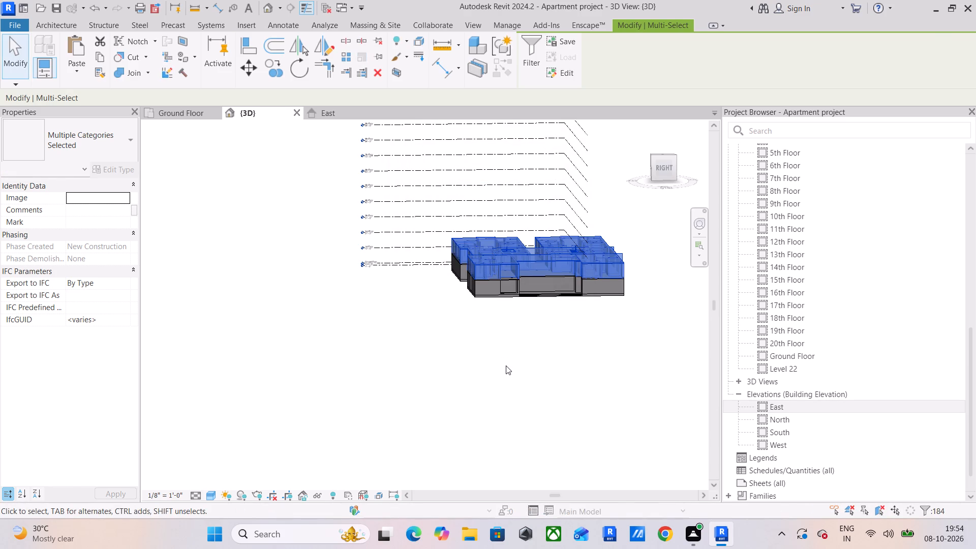
# Examine the pasted storey above the original from several sides in 3D.
pyautogui.click(570, 345)
pyautogui.click(665, 172)
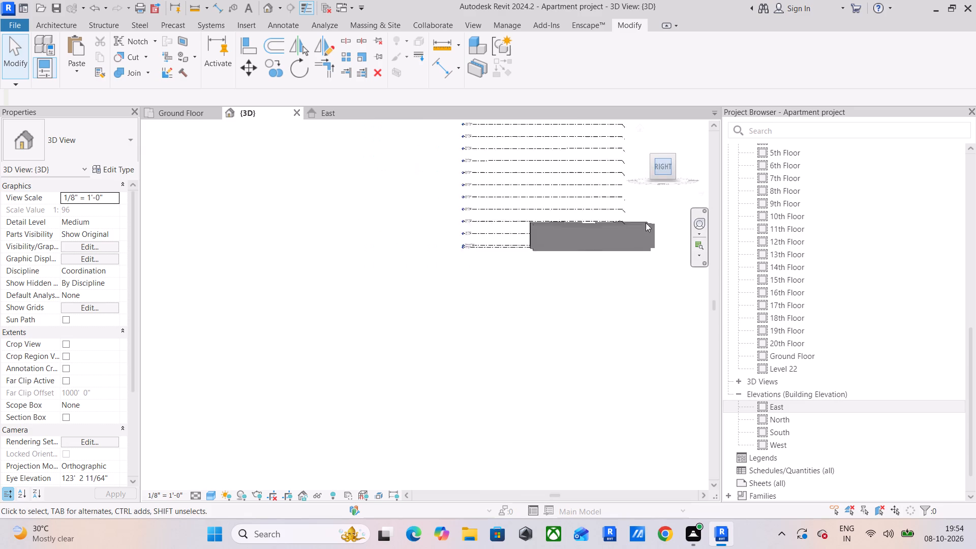
pyautogui.keyDown('shift'); pyautogui.moveTo(570, 347); pyautogui.dragTo(471, 400, button='middle'); pyautogui.keyUp('shift')
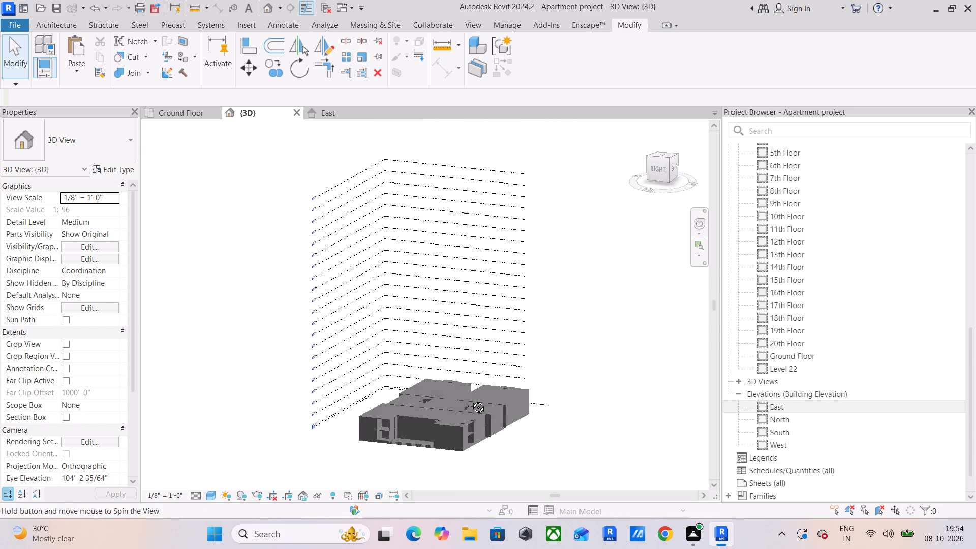
pyautogui.keyDown('shift'); pyautogui.moveTo(471, 400); pyautogui.dragTo(385, 411, button='middle'); pyautogui.keyUp('shift')
pyautogui.scroll(5, 387, 418)
pyautogui.keyDown('shift'); pyautogui.moveTo(354, 421); pyautogui.dragTo(409, 414, button='middle'); pyautogui.keyUp('shift')
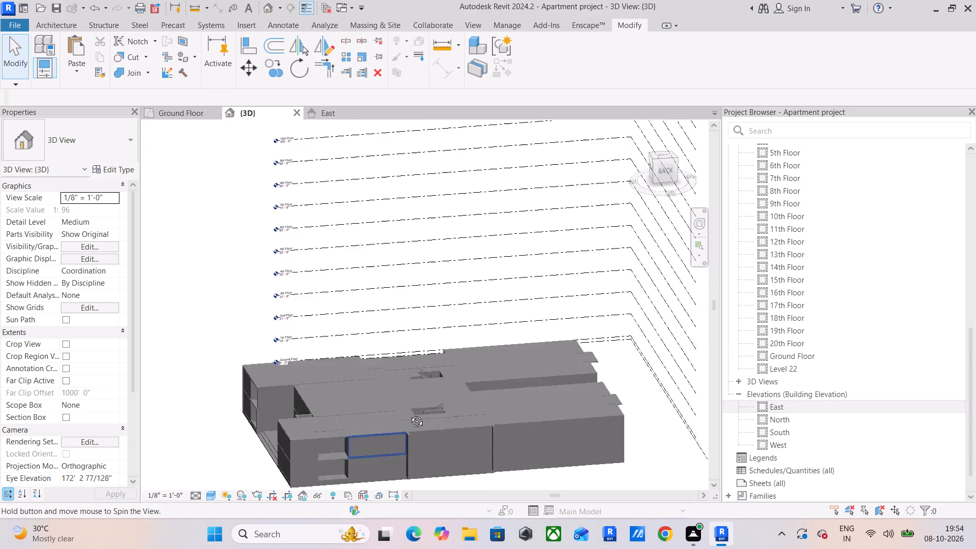
pyautogui.keyDown('shift'); pyautogui.moveTo(409, 414); pyautogui.dragTo(547, 370, button='middle'); pyautogui.keyUp('shift')
pyautogui.keyDown('shift'); pyautogui.moveTo(426, 405); pyautogui.dragTo(578, 441, button='middle'); pyautogui.keyUp('shift')
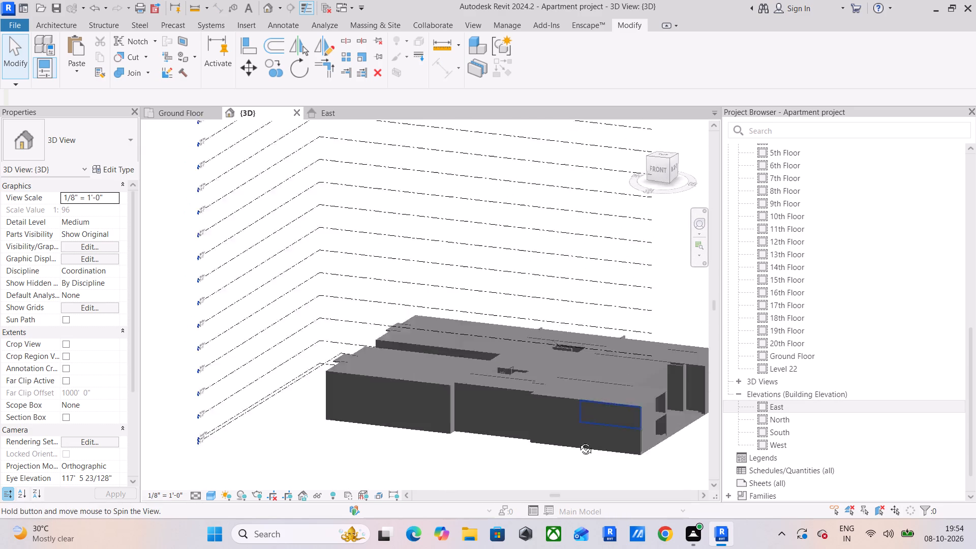
pyautogui.keyDown('shift'); pyautogui.moveTo(578, 441); pyautogui.dragTo(582, 441, button='middle'); pyautogui.keyUp('shift')
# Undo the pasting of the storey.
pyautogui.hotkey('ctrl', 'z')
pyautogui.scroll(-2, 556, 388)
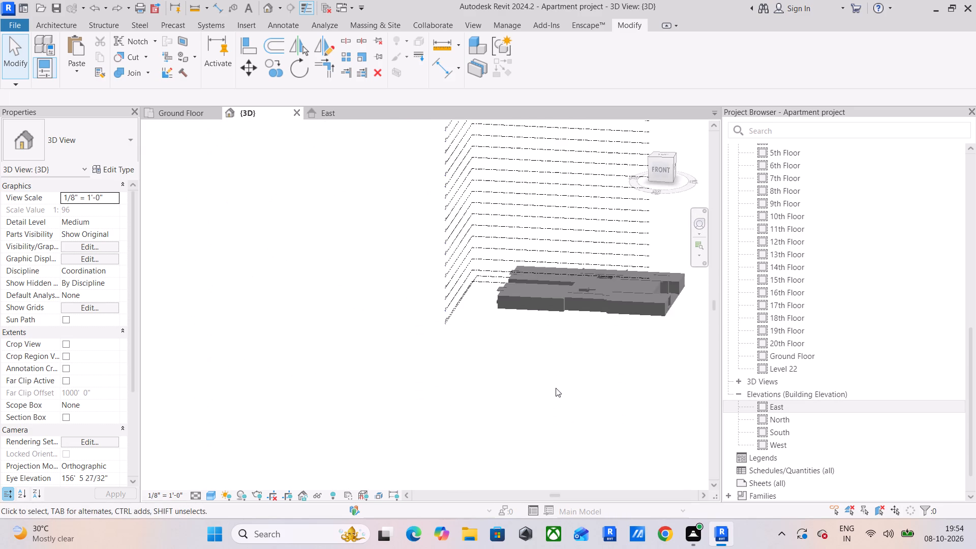
# In the Ground Floor plan, start placing a window and choose the Window-Casement-Double-Awning-Double type 4' x 5' Window.
pyautogui.scroll(3, 468, 264)
pyautogui.click(172, 116)
pyautogui.scroll(-5, 300, 237)
pyautogui.moveTo(300, 239); pyautogui.dragTo(496, 281, button='middle')
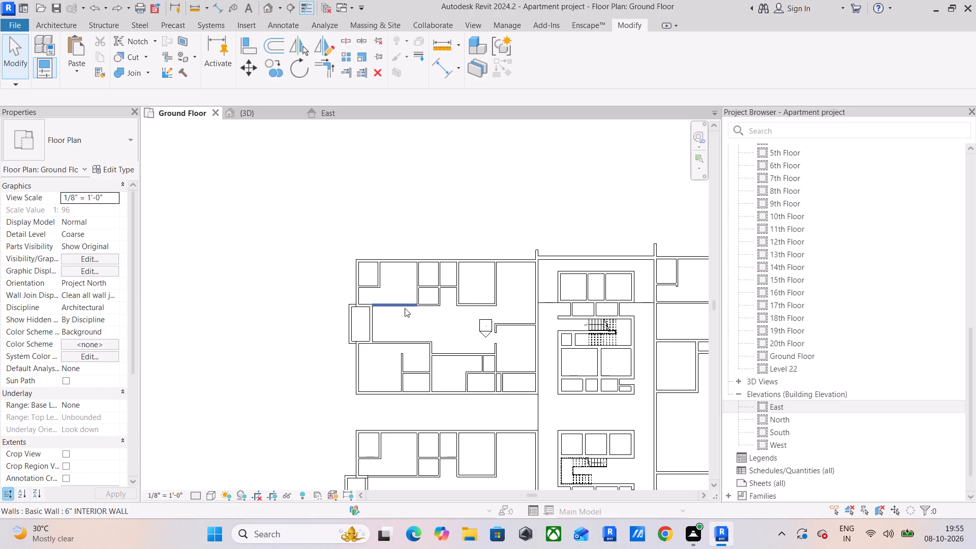
pyautogui.scroll(12, 439, 249)
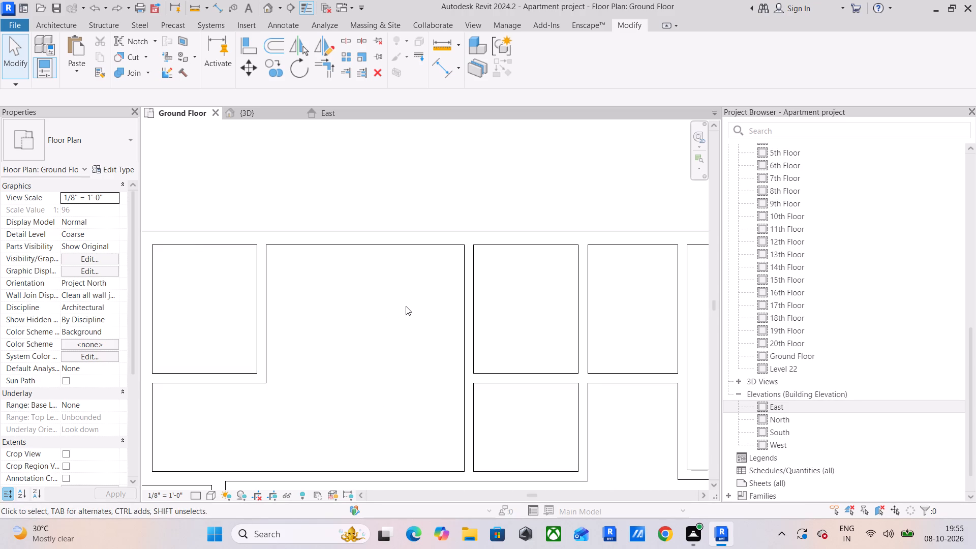
pyautogui.click(68, 28)
pyautogui.click(102, 44)
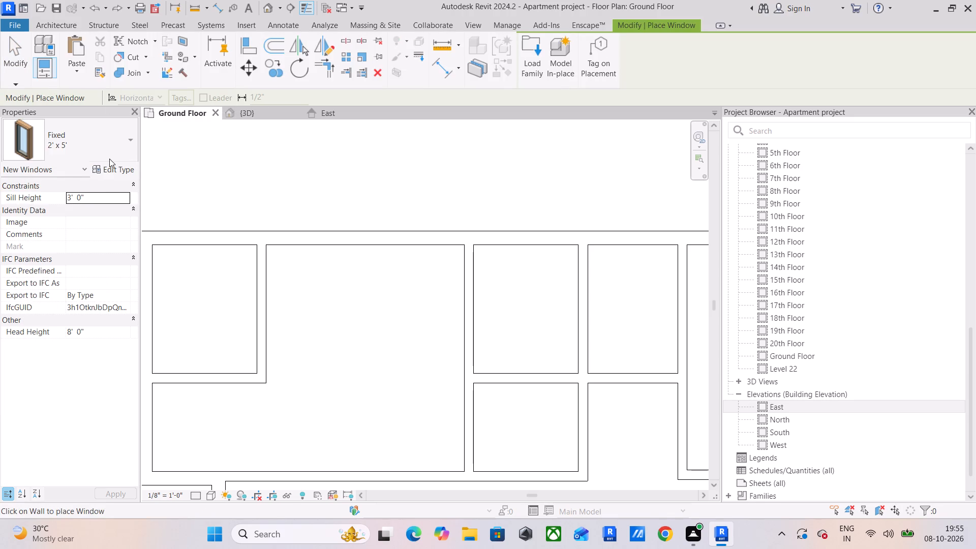
pyautogui.click(116, 167)
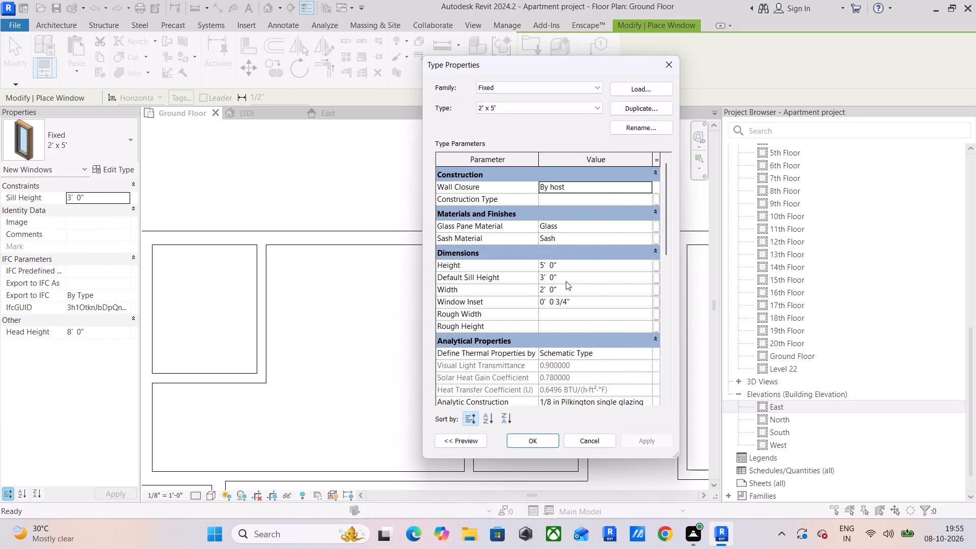
pyautogui.click(671, 67)
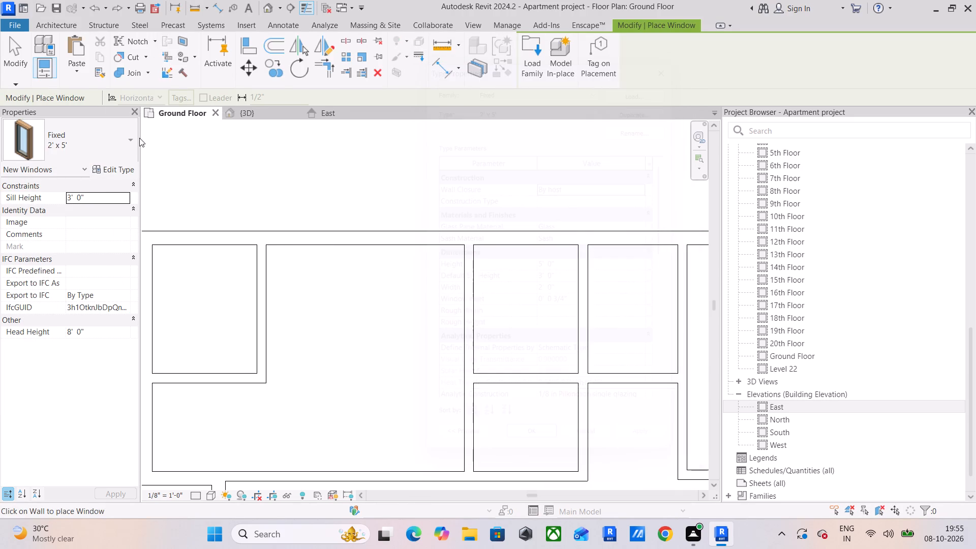
pyautogui.click(139, 138)
pyautogui.click(105, 147)
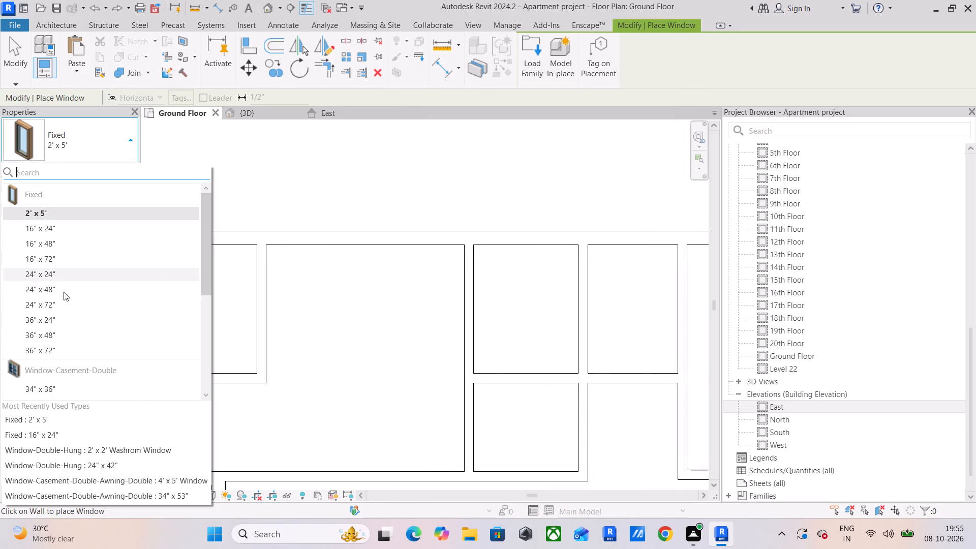
pyautogui.scroll(4, 65, 316)
pyautogui.scroll(-3, 79, 382)
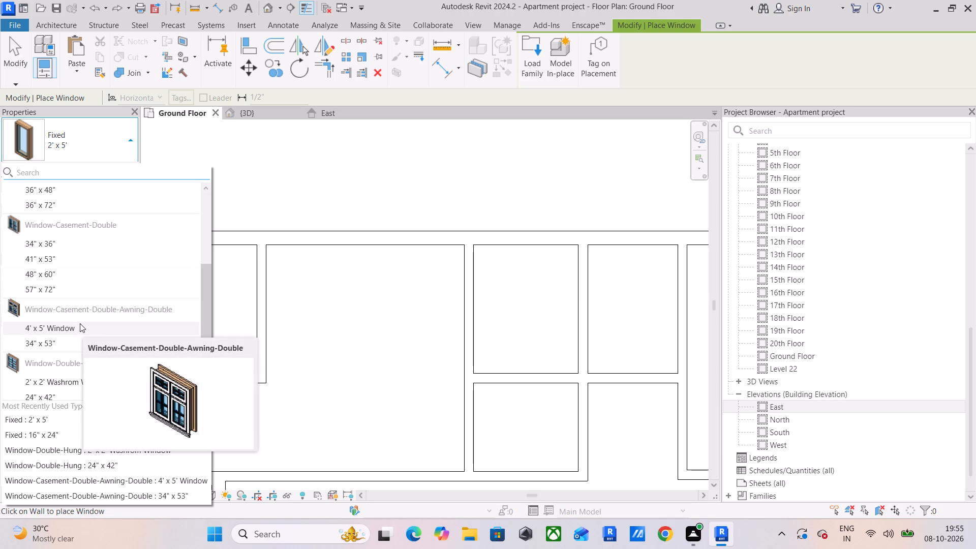
pyautogui.click(80, 323)
# Duplicate the window type as 6' x 5' and set its width to 6'.
pyautogui.click(121, 172)
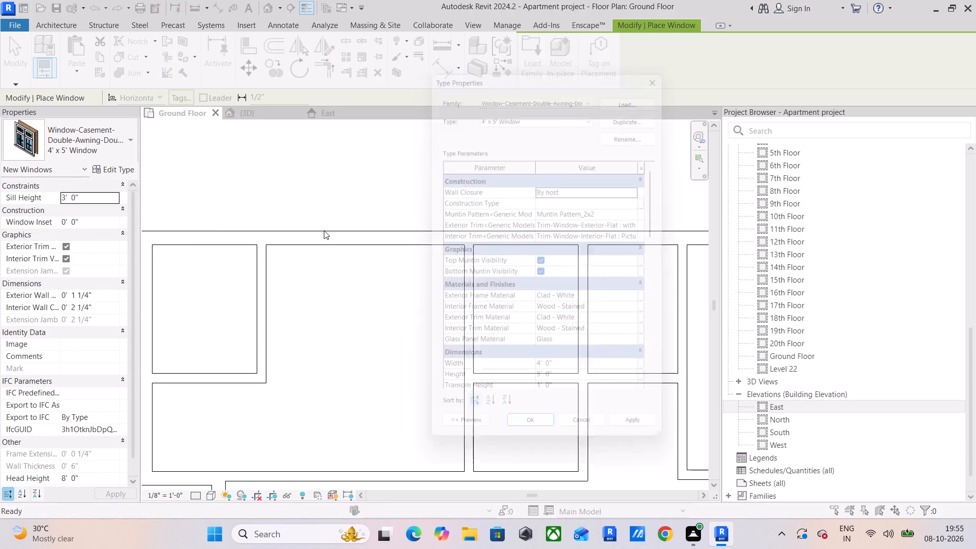
pyautogui.click(646, 109)
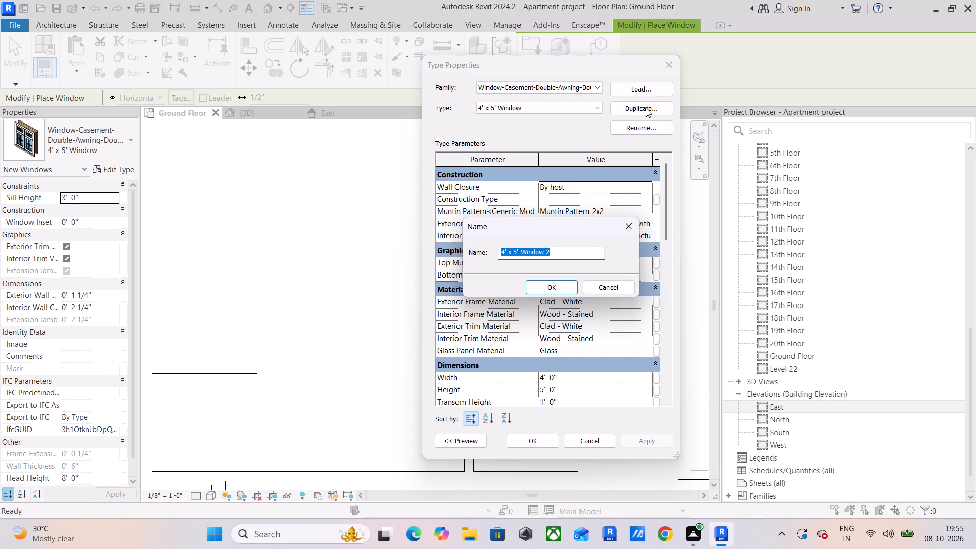
pyautogui.press('6')
pyautogui.write("' x")
pyautogui.press('space')
pyautogui.write("5'")
pyautogui.press('space')
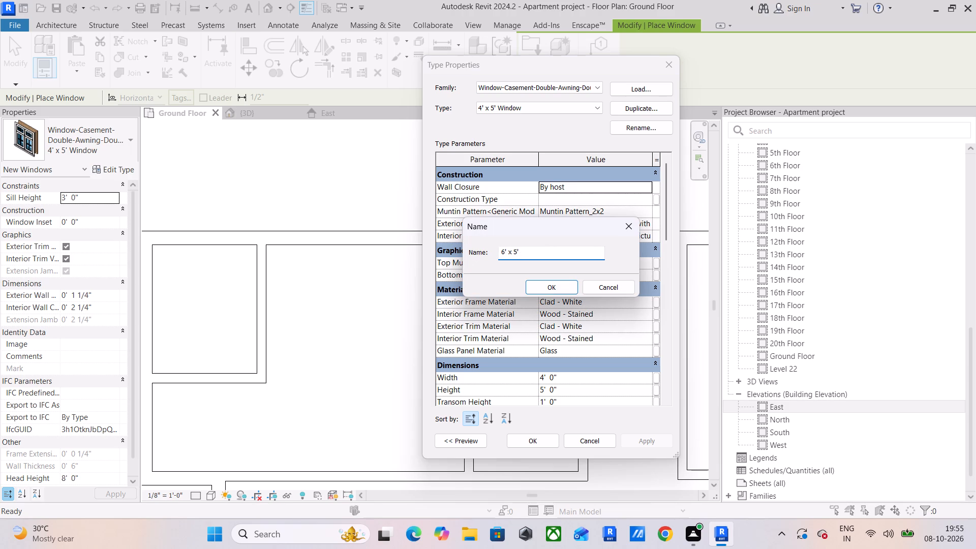
pyautogui.press('Return')
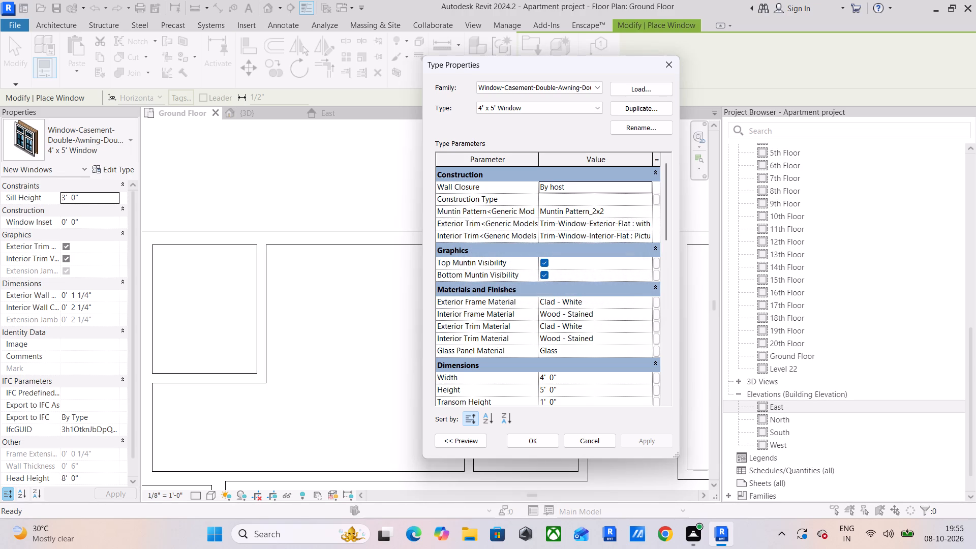
pyautogui.click(595, 379)
pyautogui.write("6'")
pyautogui.press('Return')
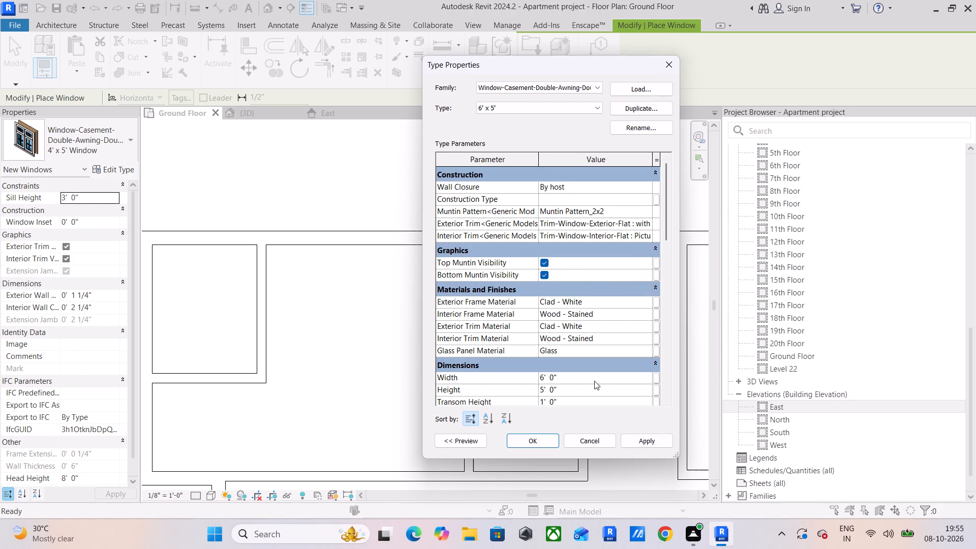
pyautogui.click(654, 442)
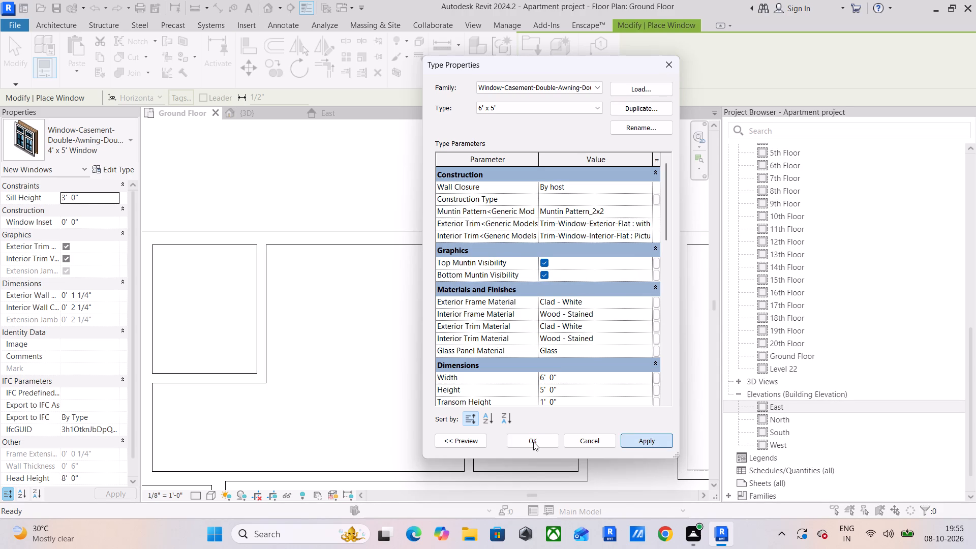
pyautogui.click(533, 442)
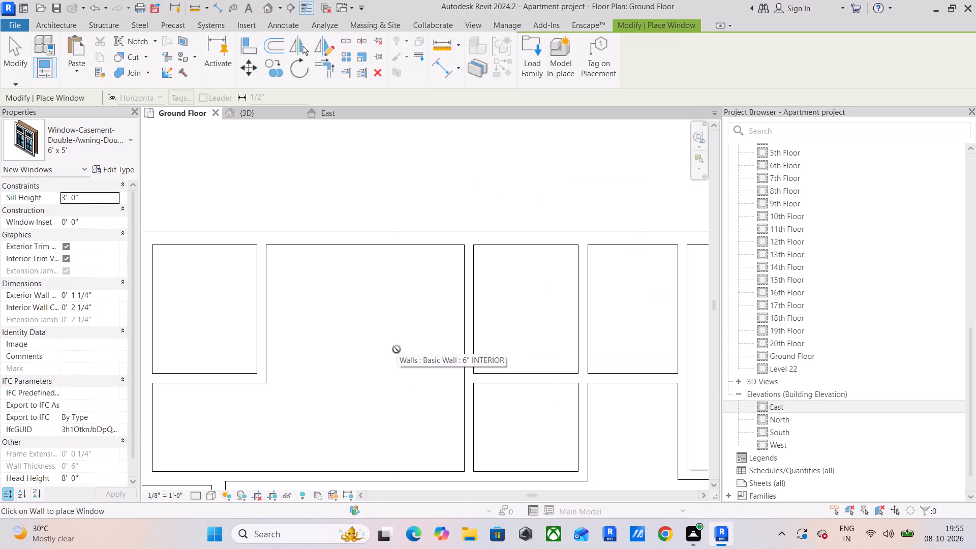
# Place three 6' x 5' windows in the southwest apartment's south exterior wall, each centred on its room, opening outwards.
pyautogui.scroll(-4, 433, 362)
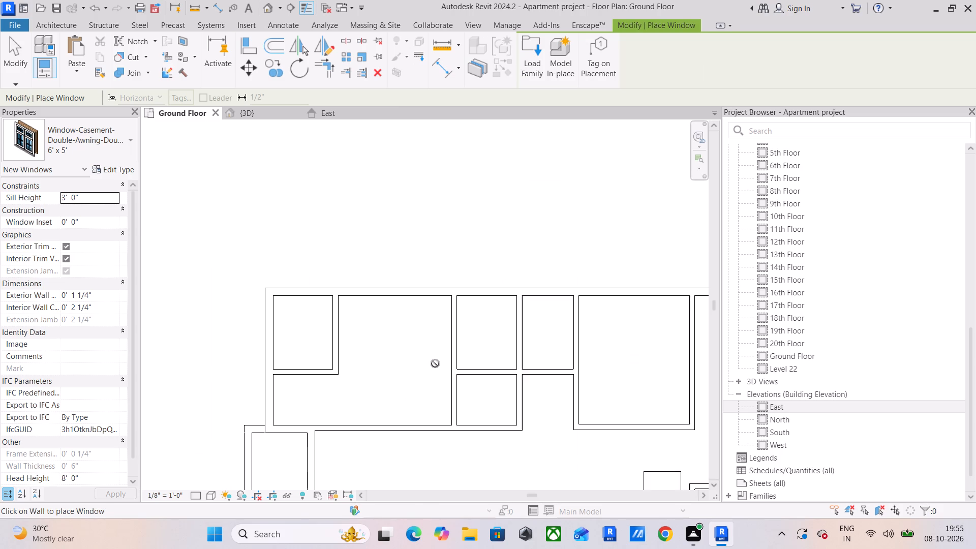
pyautogui.moveTo(435, 363); pyautogui.dragTo(450, 141, button='middle')
pyautogui.scroll(-4, 455, 318)
pyautogui.moveTo(469, 332); pyautogui.dragTo(462, 166, button='middle')
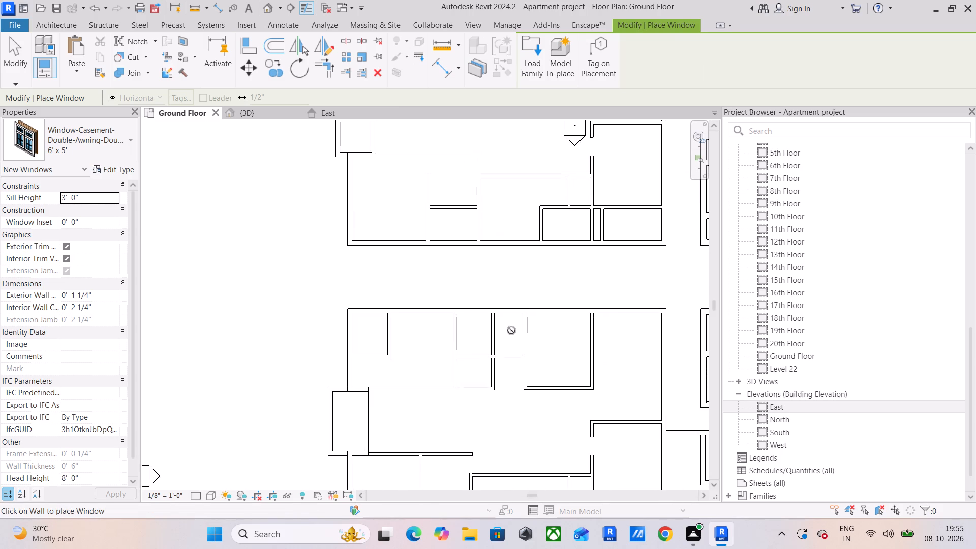
pyautogui.moveTo(517, 338); pyautogui.dragTo(493, 173, button='middle')
pyautogui.moveTo(500, 356); pyautogui.dragTo(526, 229, button='middle')
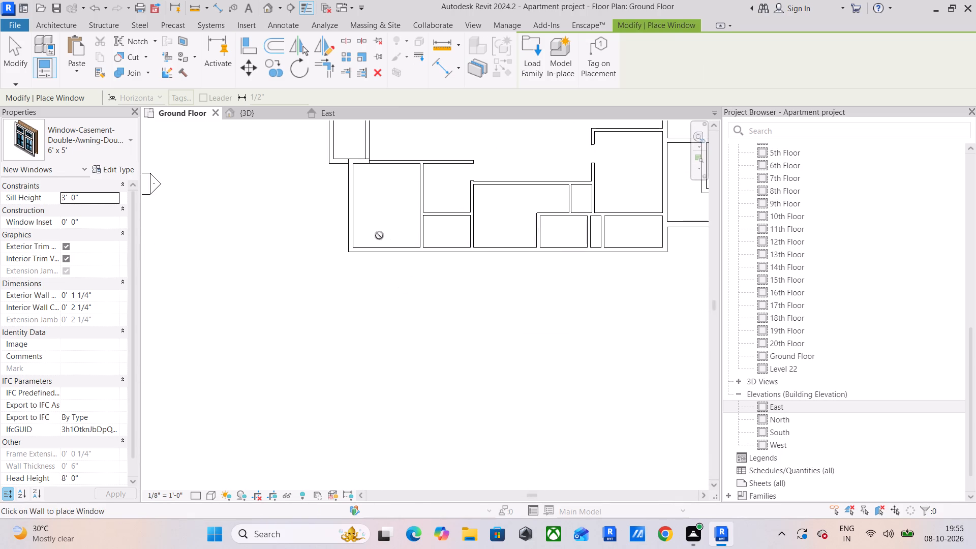
pyautogui.scroll(4, 380, 244)
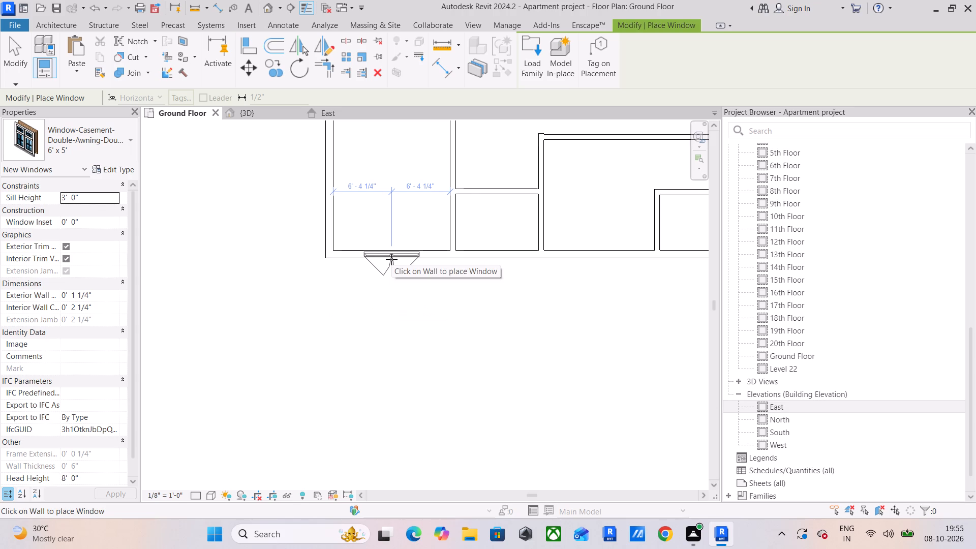
pyautogui.click(392, 262)
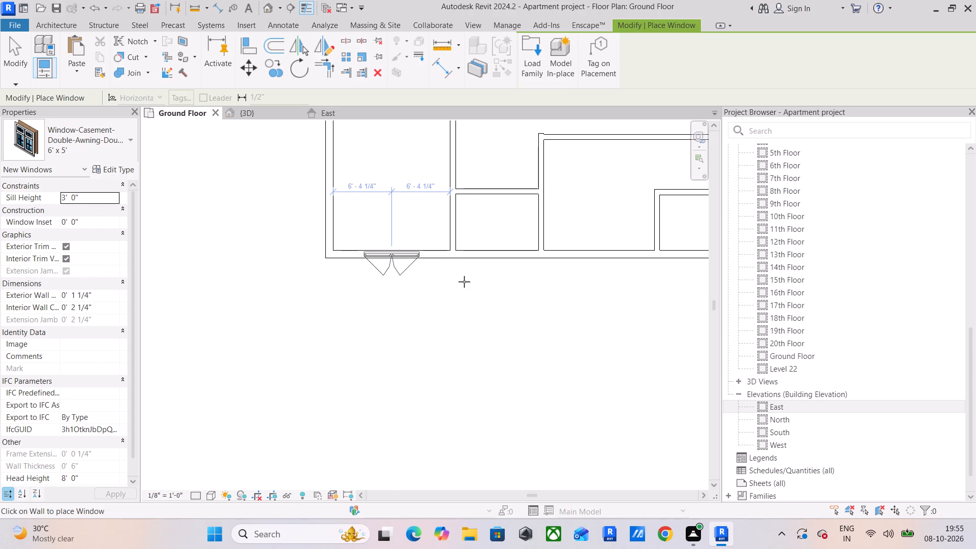
pyautogui.moveTo(522, 285); pyautogui.dragTo(418, 272, button='middle')
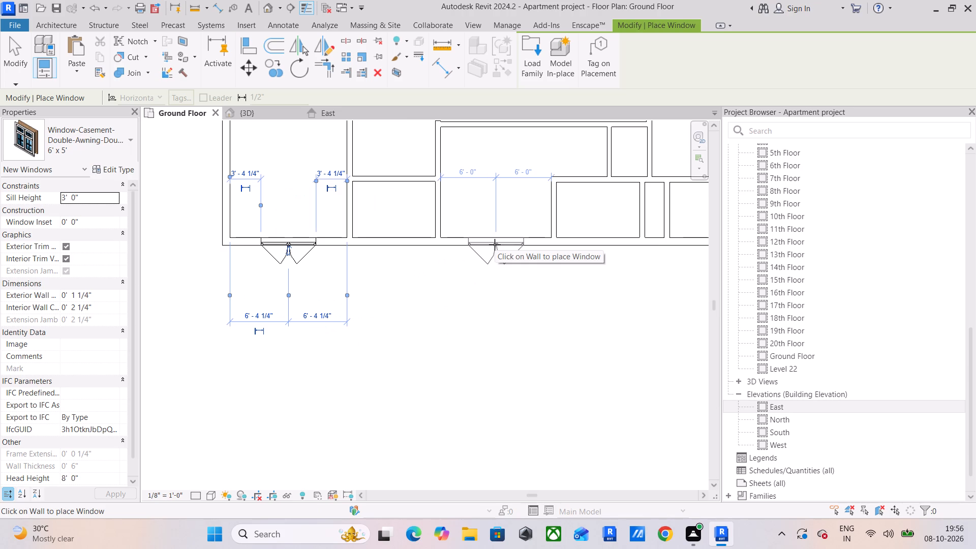
pyautogui.click(495, 245)
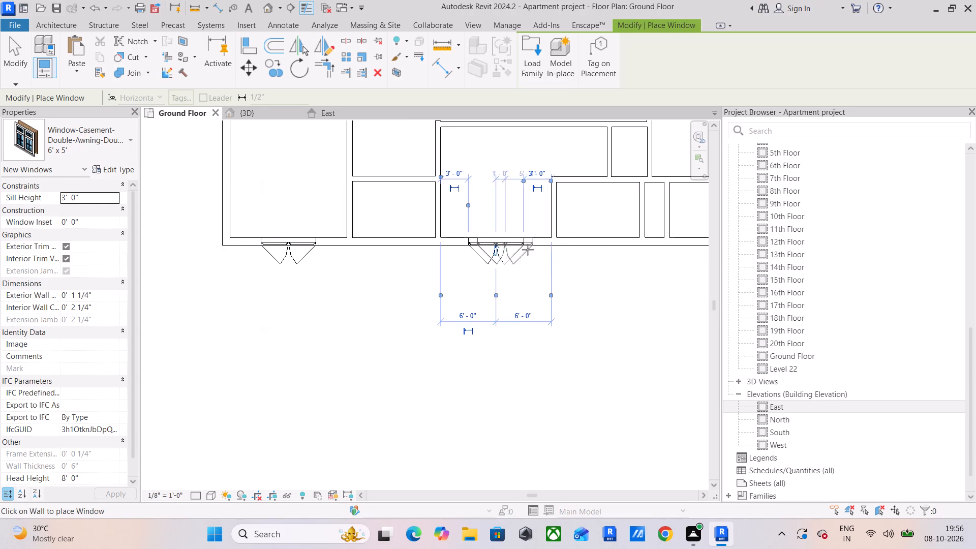
pyautogui.moveTo(572, 252); pyautogui.dragTo(378, 238, button='middle')
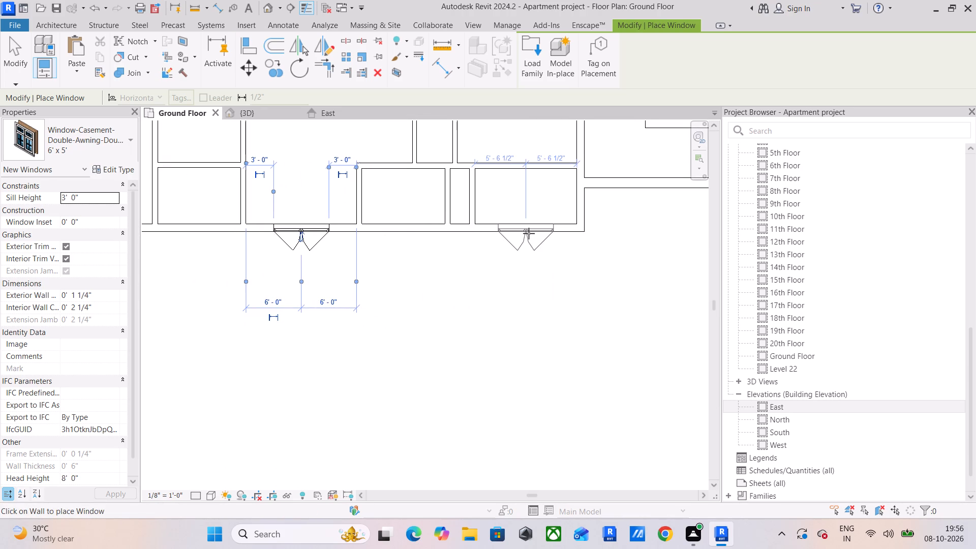
pyautogui.click(529, 233)
# Place three 6' x 5' windows in the southwest apartment's north exterior wall, centred on the three wider rooms.
pyautogui.scroll(-5, 528, 233)
pyautogui.moveTo(526, 226); pyautogui.dragTo(545, 364, button='middle')
pyautogui.scroll(-1, 527, 230)
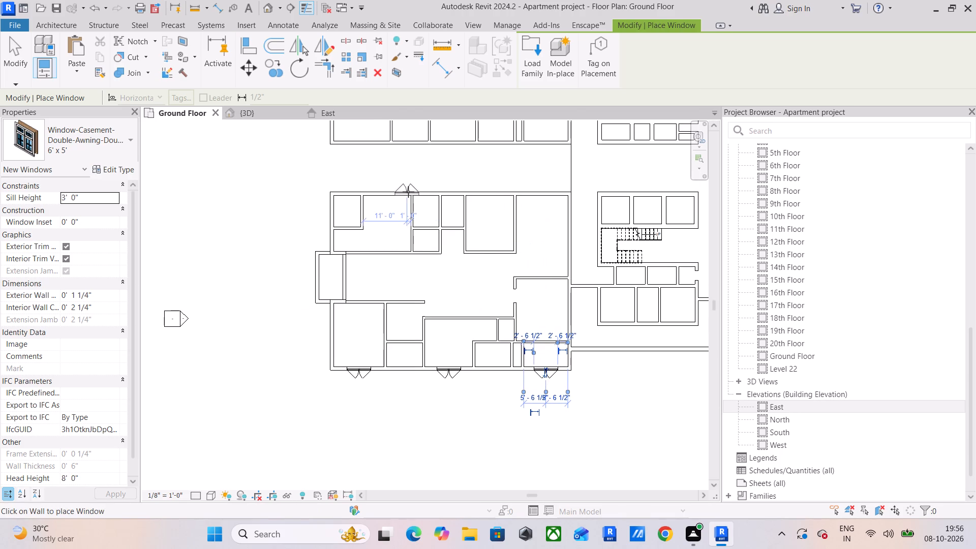
pyautogui.click(383, 191)
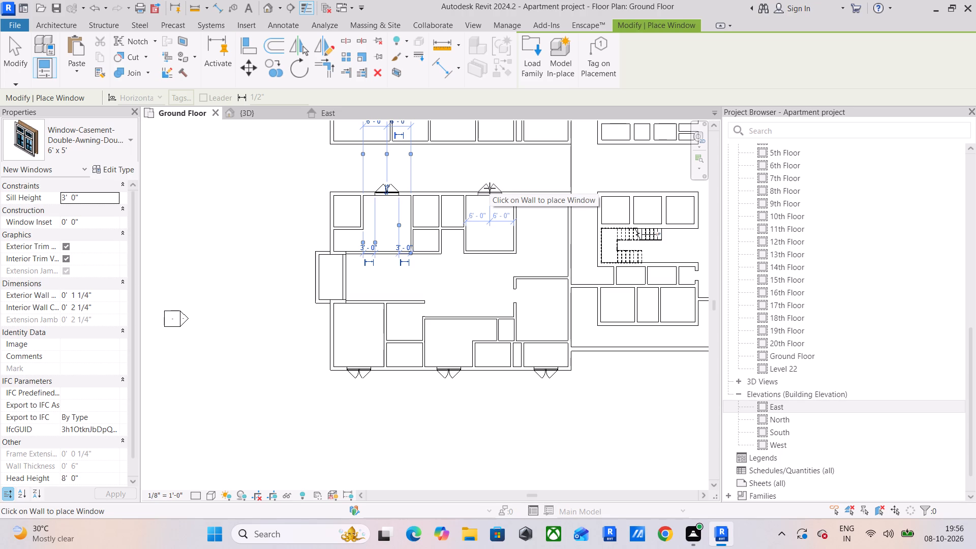
pyautogui.click(490, 188)
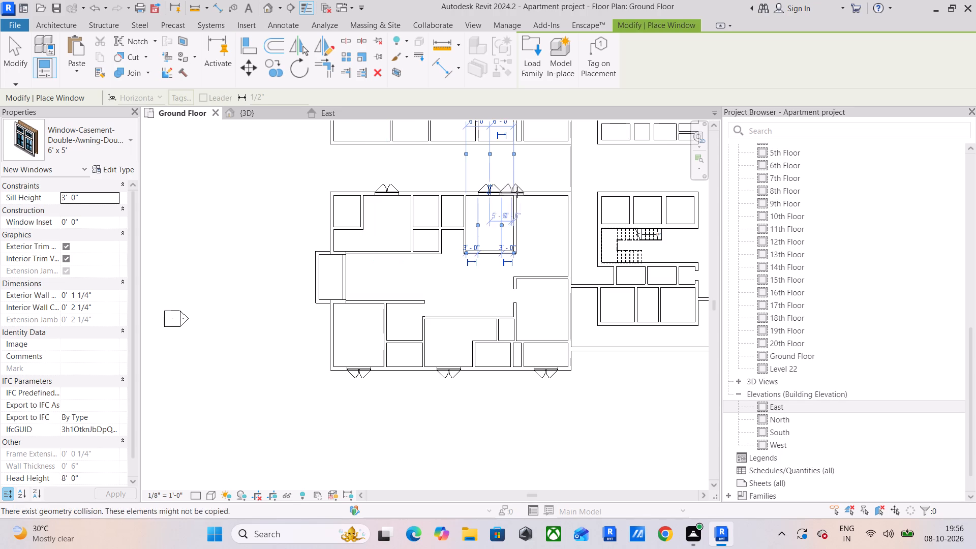
pyautogui.scroll(4, 537, 191)
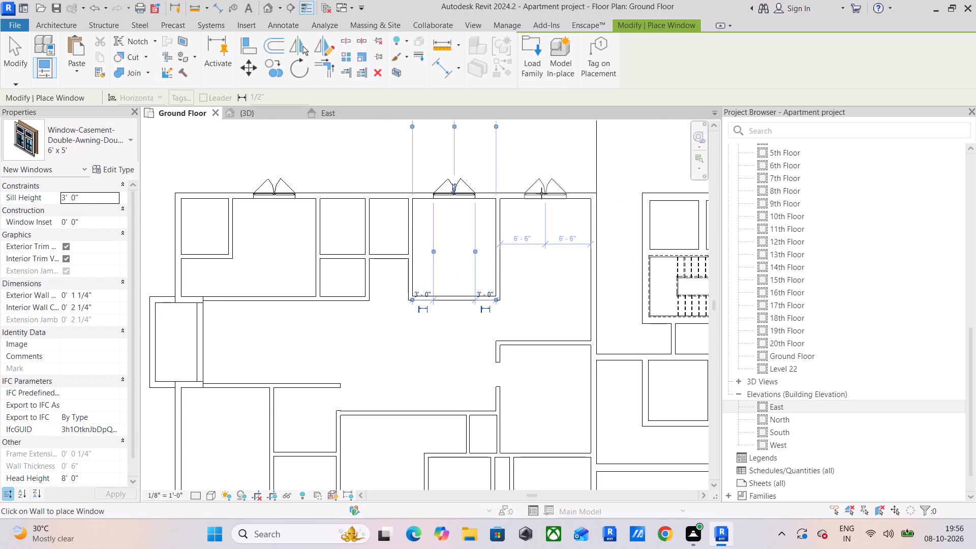
pyautogui.click(541, 193)
# Place three 6' x 5' windows in the northwest apartment's south wall: two centred on their rooms, the easternmost 4'-0" from its room's west wall.
pyautogui.scroll(-5, 542, 193)
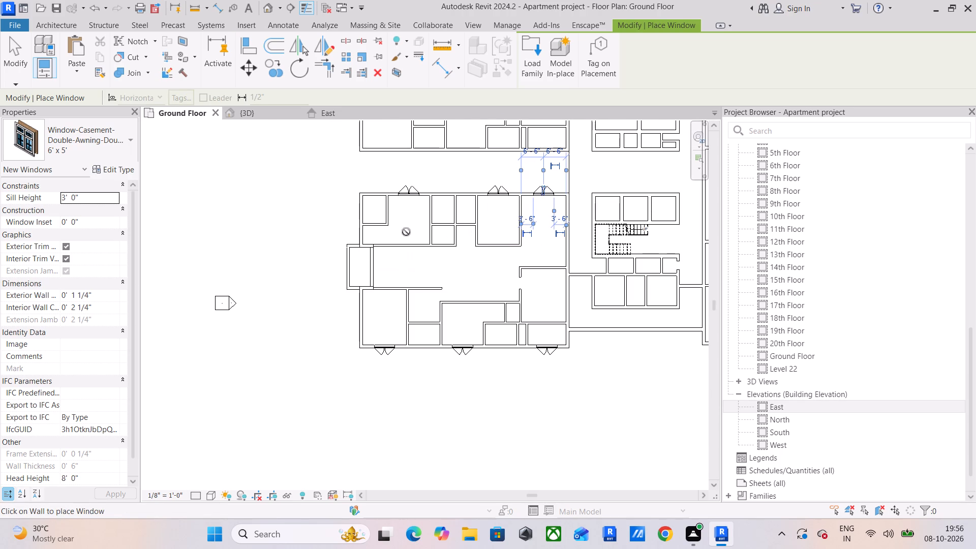
pyautogui.moveTo(345, 222); pyautogui.dragTo(354, 309, button='middle')
pyautogui.scroll(-1, 359, 301)
pyautogui.scroll(4, 386, 239)
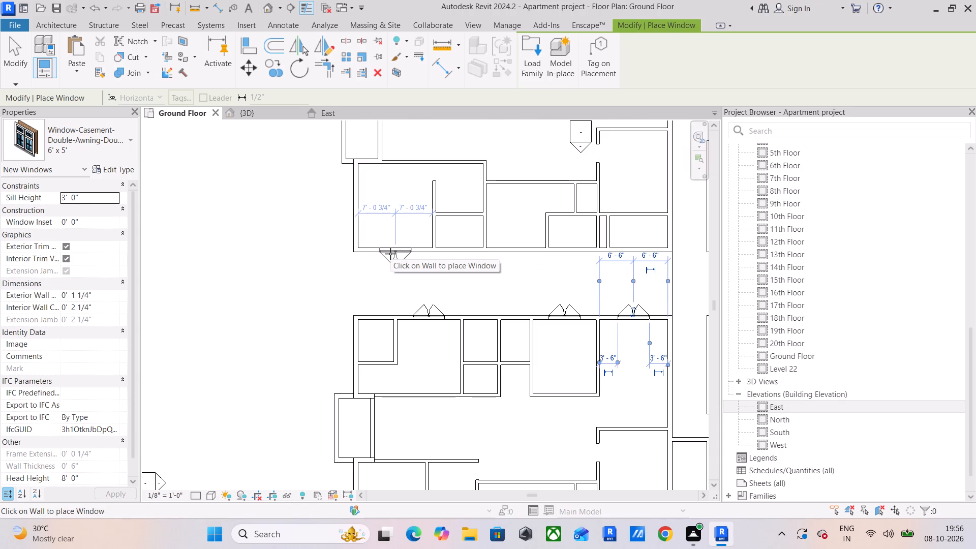
pyautogui.click(390, 254)
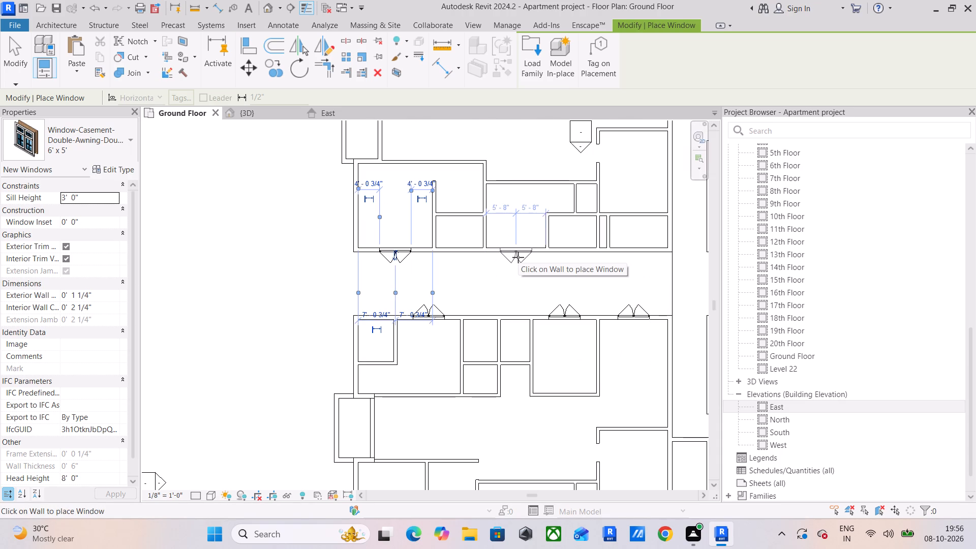
pyautogui.click(518, 257)
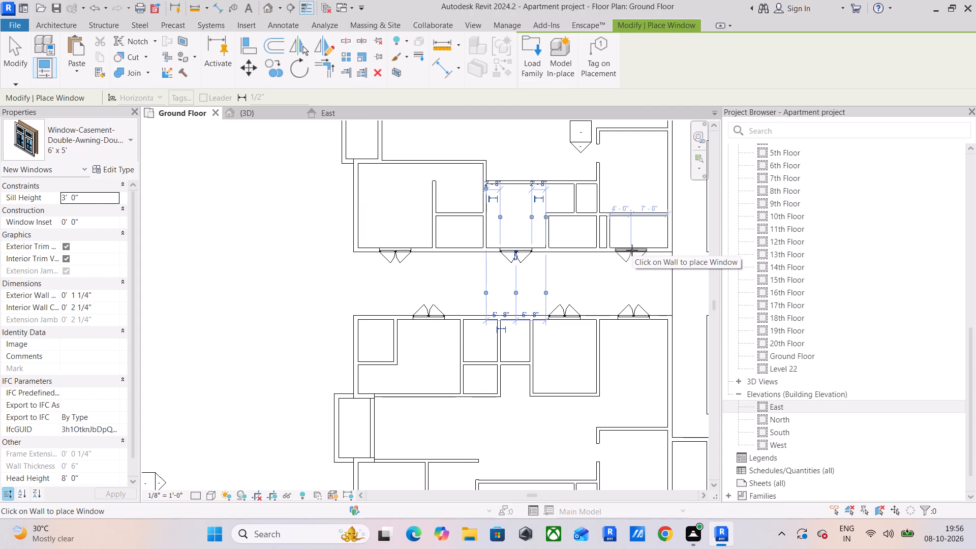
pyautogui.scroll(3, 632, 251)
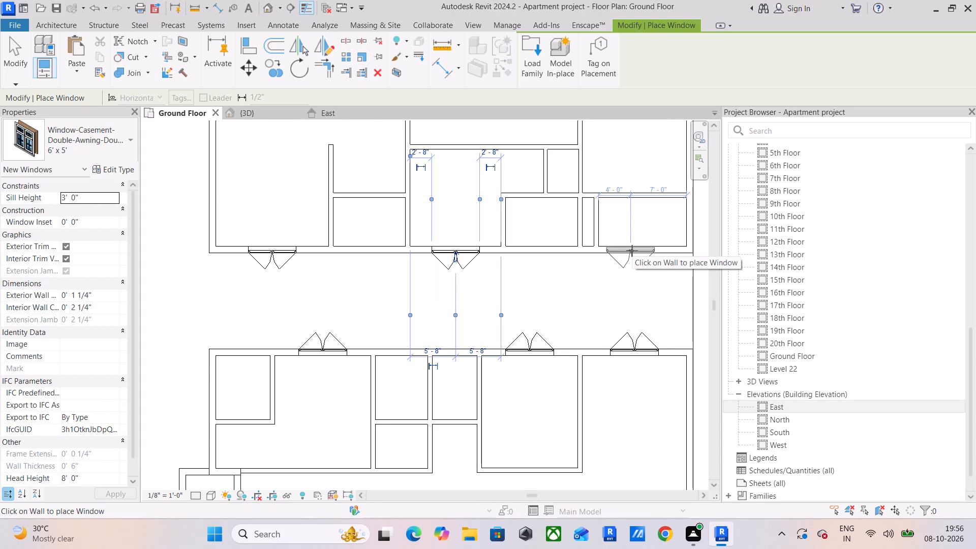
pyautogui.click(632, 251)
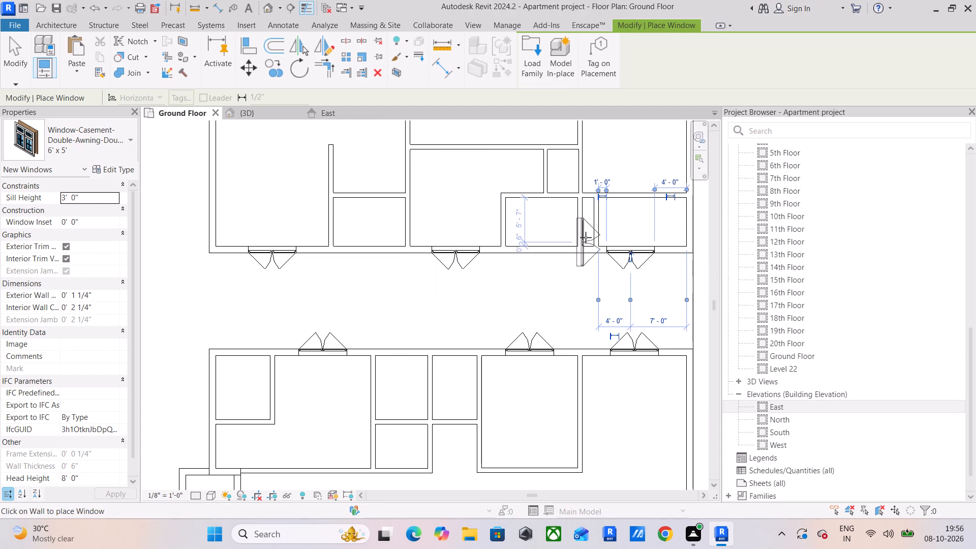
pyautogui.moveTo(466, 232); pyautogui.dragTo(562, 396, button='middle')
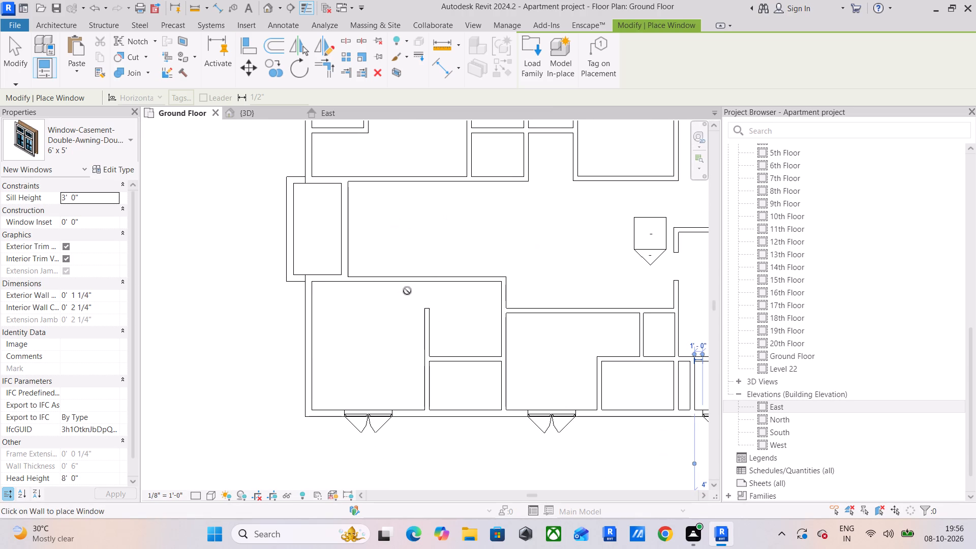
pyautogui.moveTo(401, 291); pyautogui.dragTo(280, 240, button='middle')
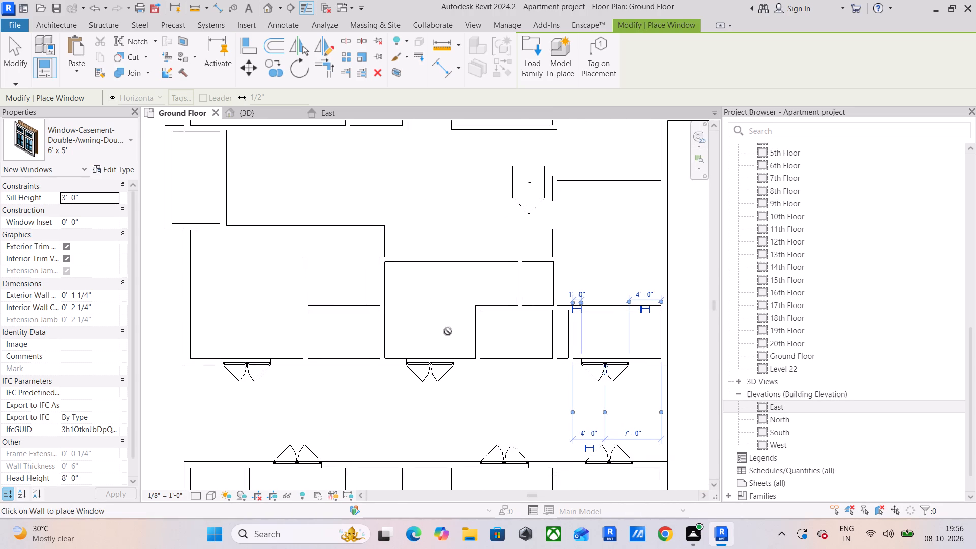
# Delete the easternmost 6' x 5' window in the northwest apartment's south exterior wall.
pyautogui.press('Escape')
pyautogui.press('Escape')
pyautogui.click(608, 364)
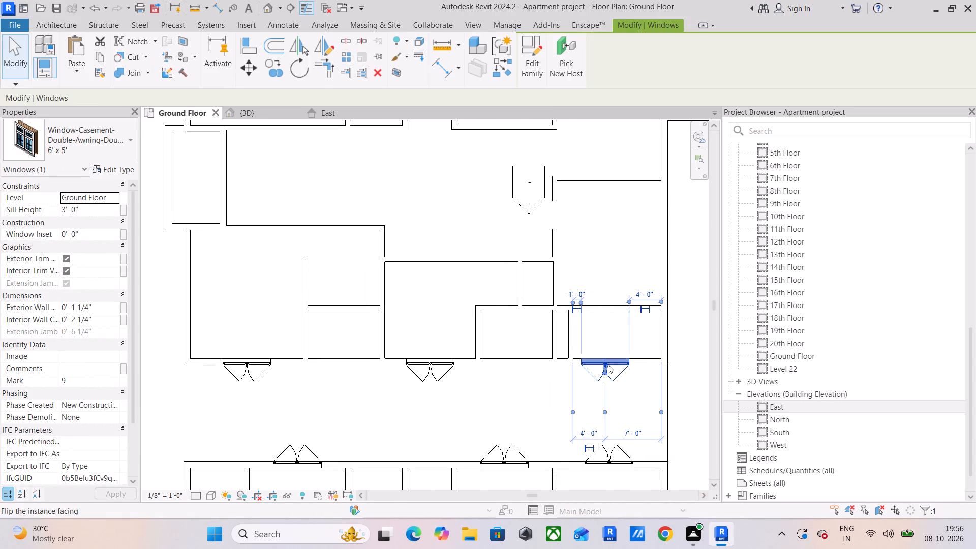
pyautogui.press('Delete')
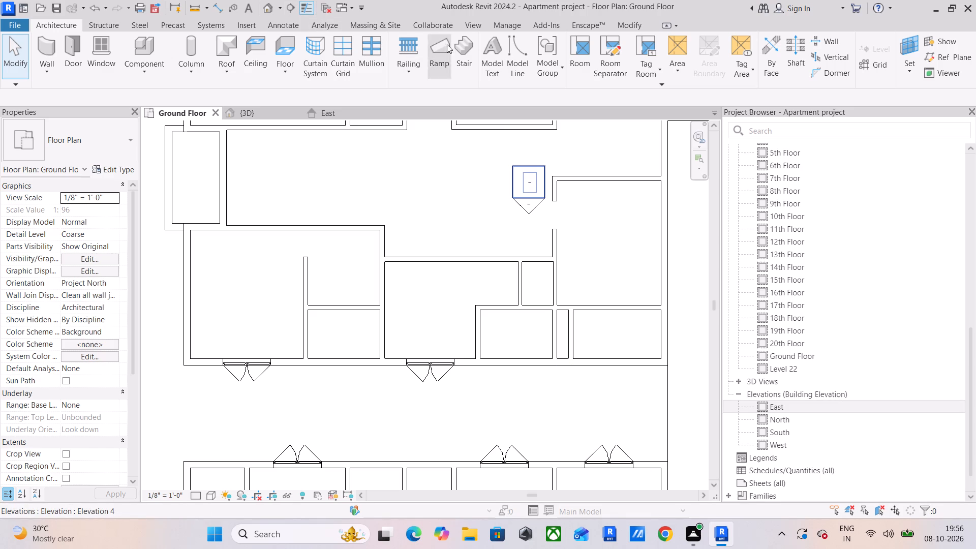
# Split the northwest apartment's south exterior wall at the easternmost room's west wall and about 8'-5" further east.
pyautogui.click(624, 28)
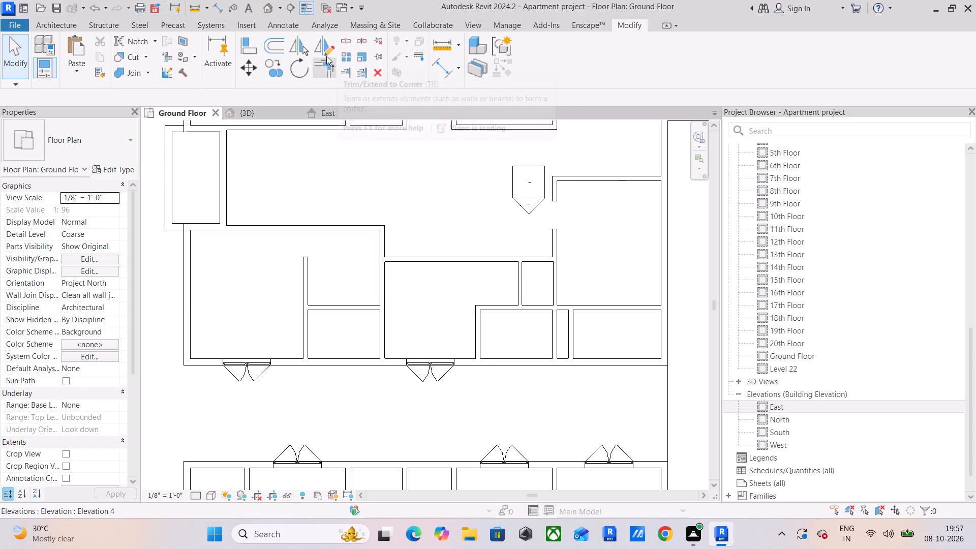
pyautogui.click(350, 42)
pyautogui.scroll(5, 589, 372)
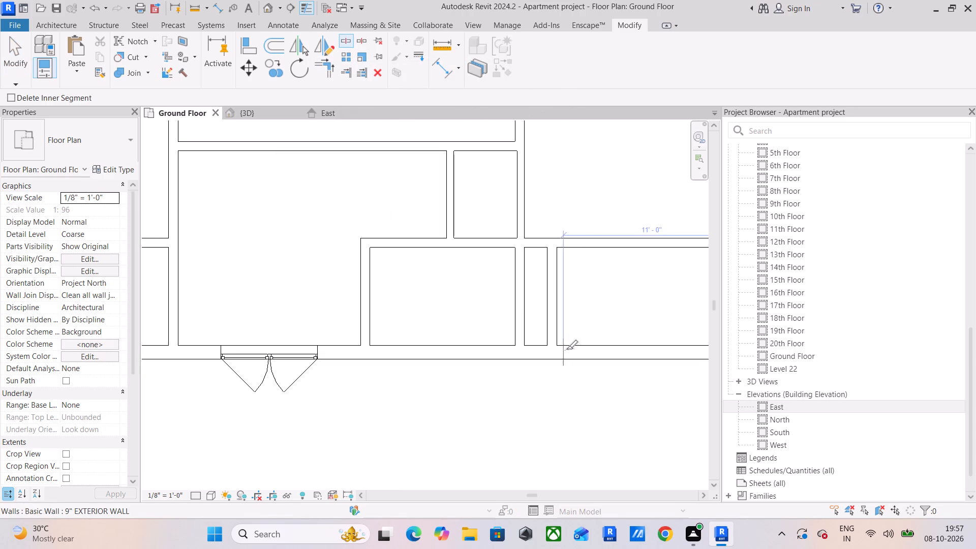
pyautogui.scroll(3, 557, 351)
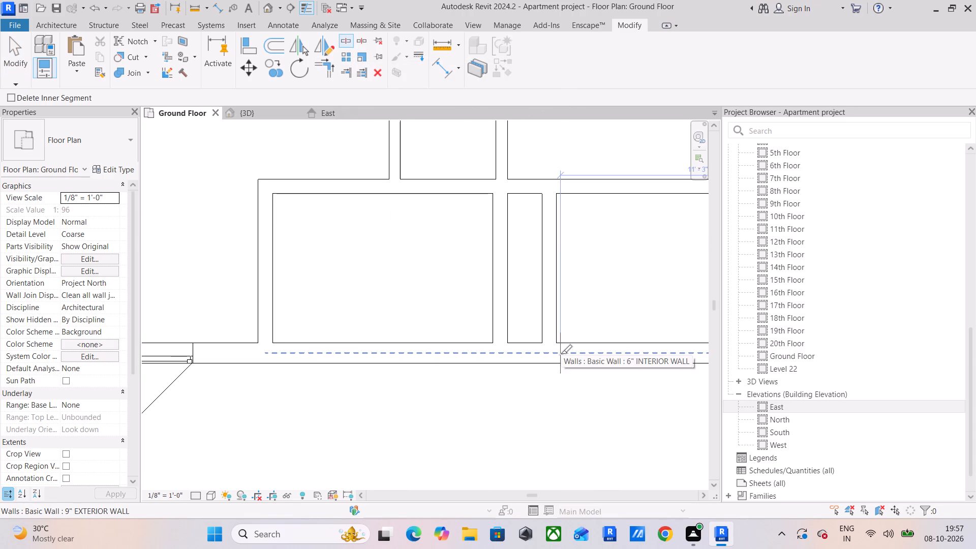
pyautogui.click(556, 357)
pyautogui.scroll(-1, 598, 360)
pyautogui.moveTo(600, 359); pyautogui.dragTo(417, 323, button='middle')
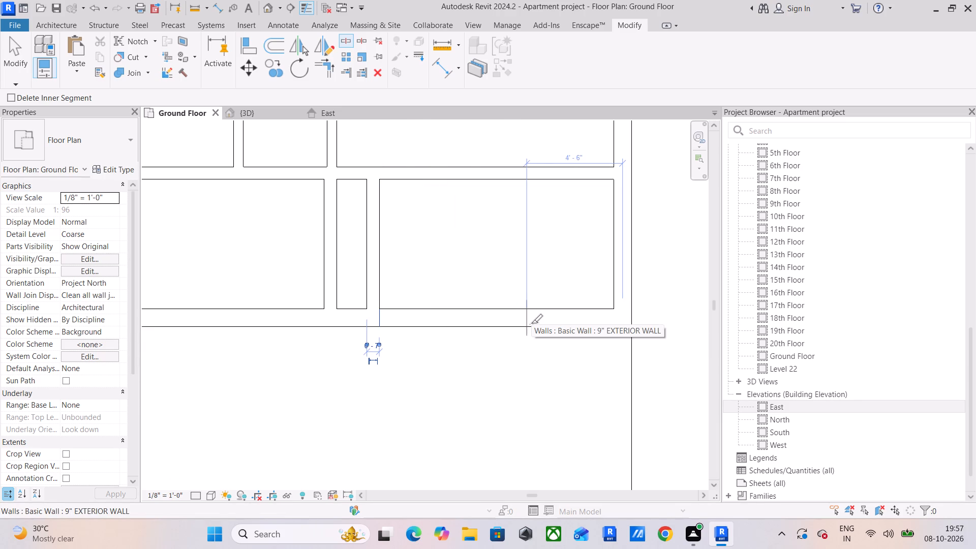
pyautogui.click(562, 326)
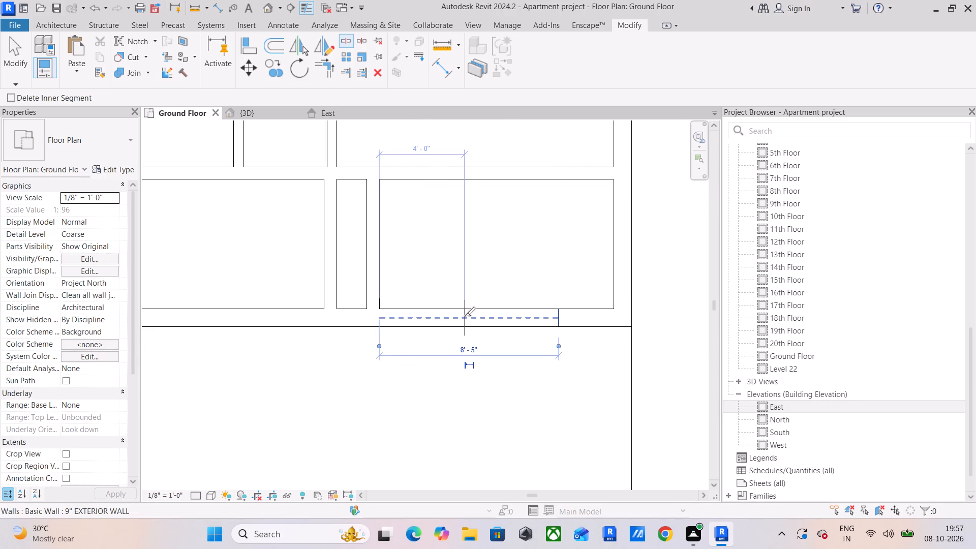
pyautogui.press('Escape')
pyautogui.press('Escape')
# Make the 8'-5" wall segment's top constraint Unconnected and set its height to 1'.
pyautogui.click(476, 314)
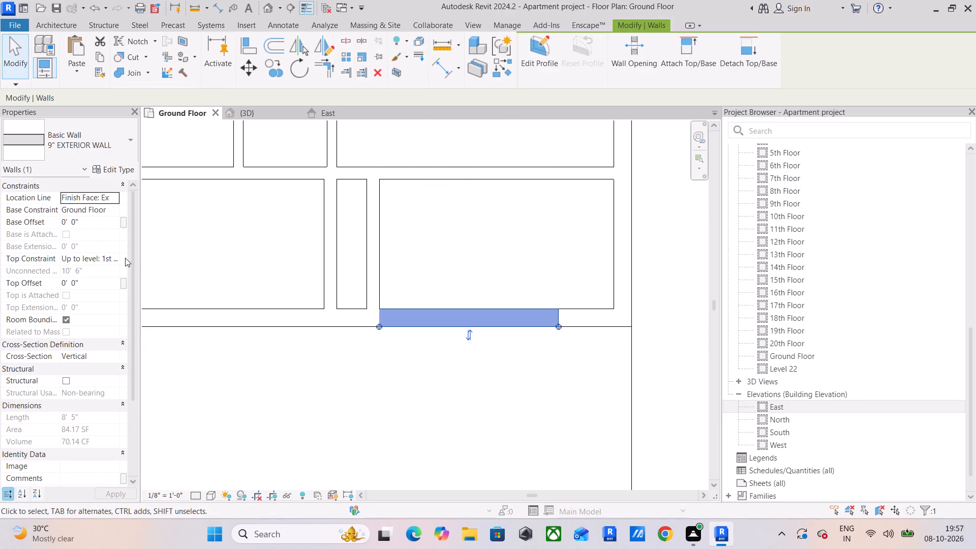
pyautogui.click(120, 258)
pyautogui.click(115, 256)
pyautogui.click(110, 266)
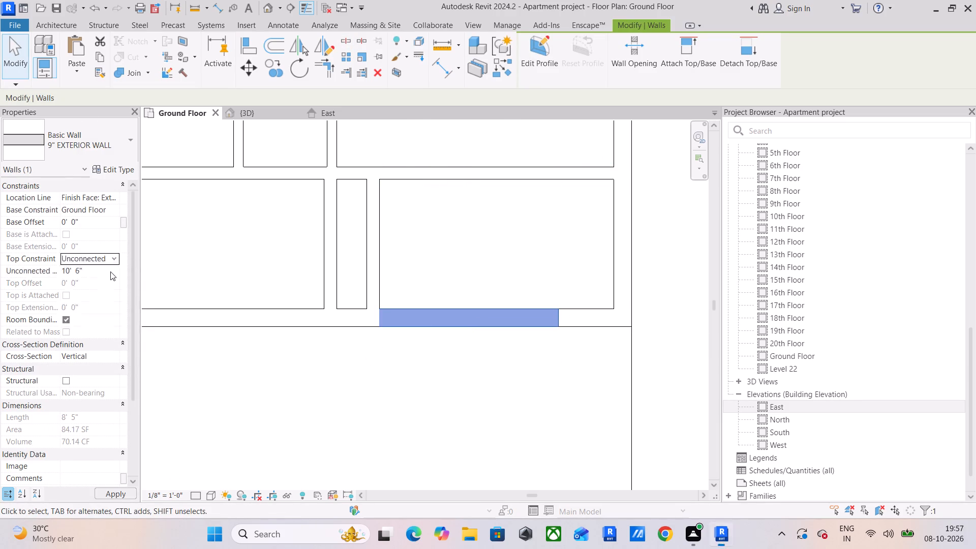
pyautogui.click(104, 267)
pyautogui.write("1'")
pyautogui.press('Return')
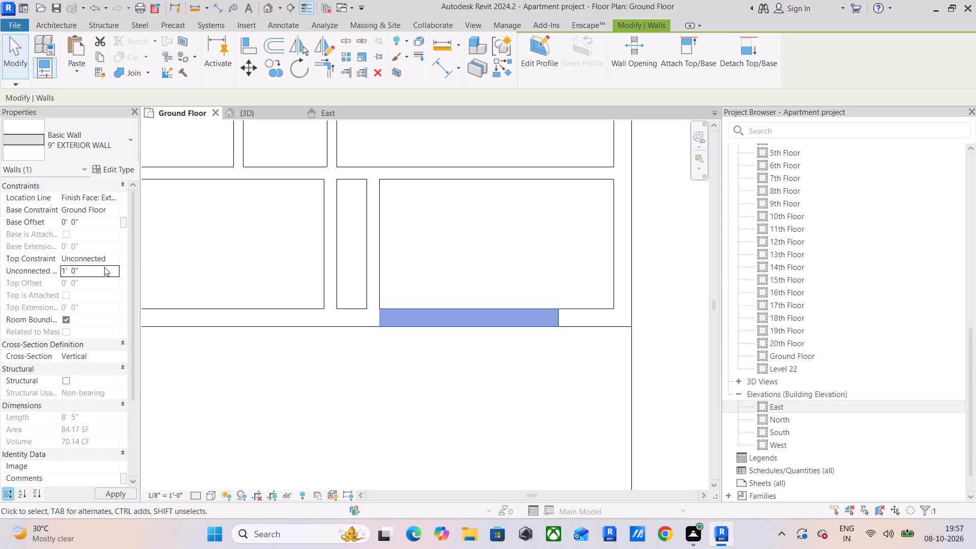
pyautogui.click(492, 420)
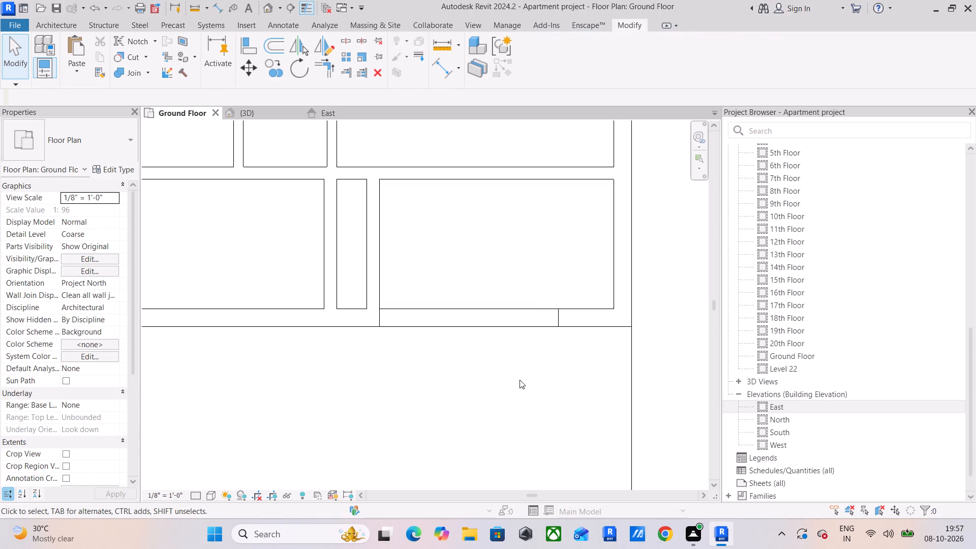
# Sketch a Handrail - Pipe railing about 8'-5" long along the centre of the low wall segment.
pyautogui.click(65, 20)
pyautogui.click(412, 54)
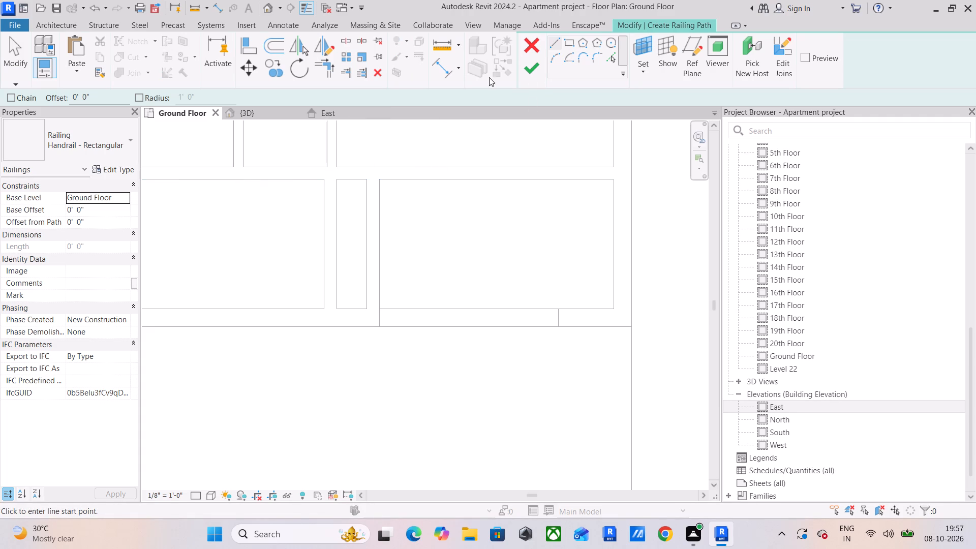
pyautogui.click(383, 317)
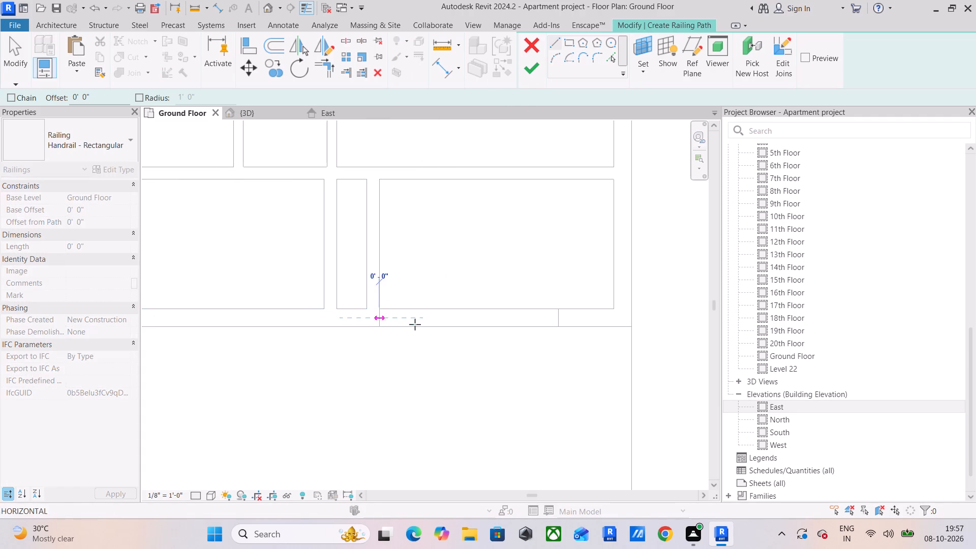
pyautogui.click(556, 319)
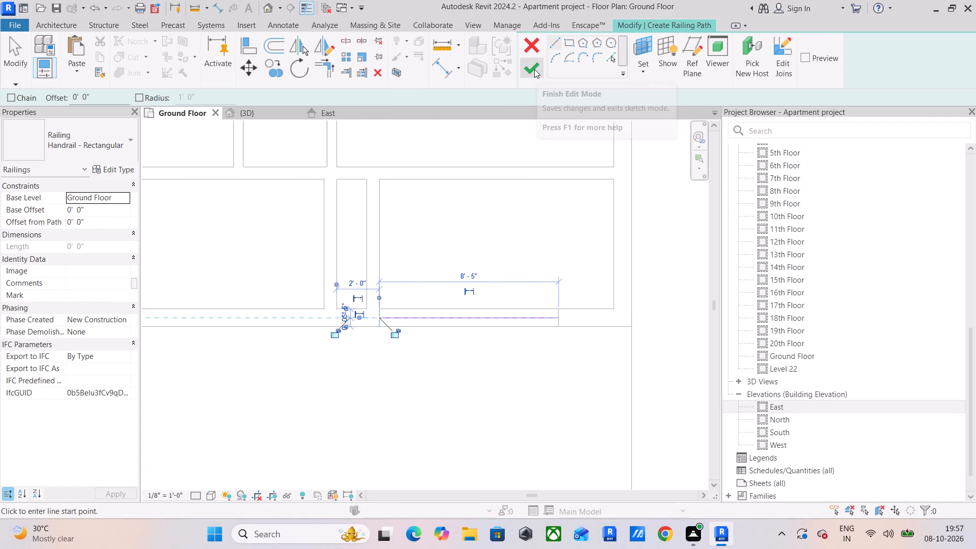
pyautogui.click(99, 144)
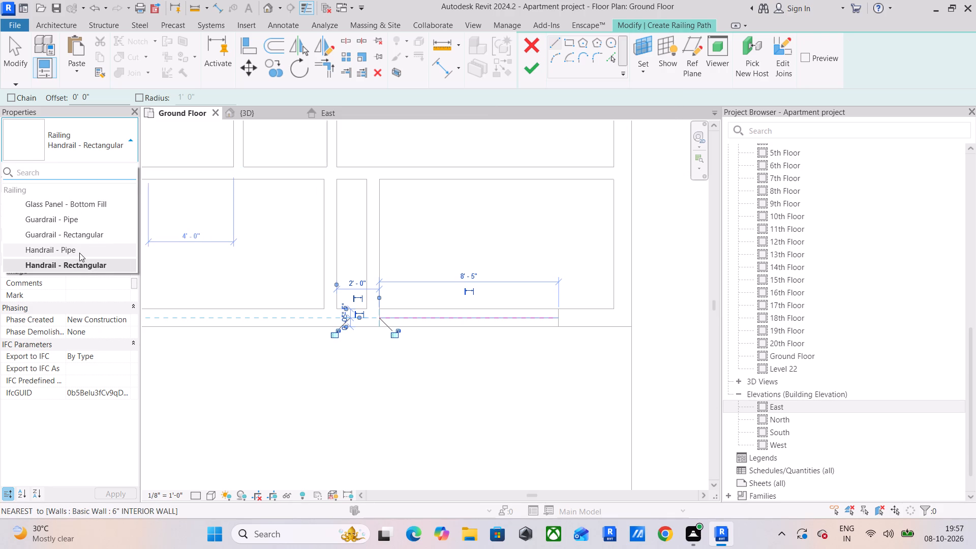
pyautogui.click(80, 253)
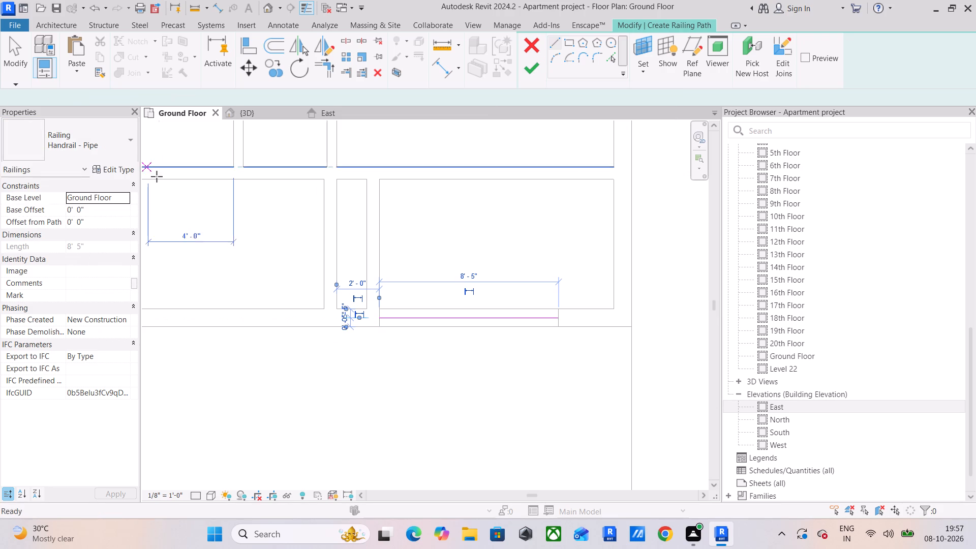
pyautogui.click(533, 79)
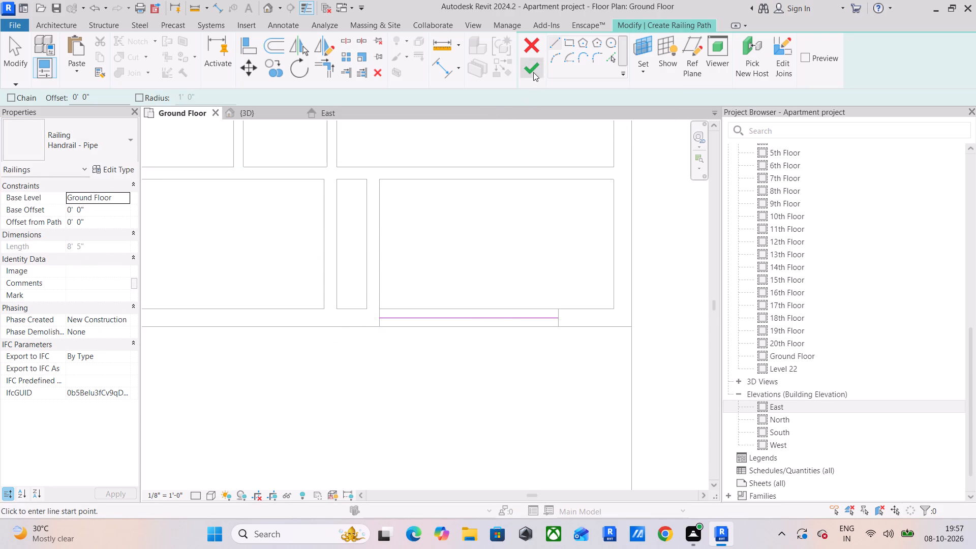
pyautogui.click(533, 69)
pyautogui.click(442, 363)
# In the 3D view, make the short wall segment east of the railing Unconnected with a height of 4'.
pyautogui.scroll(-3, 295, 170)
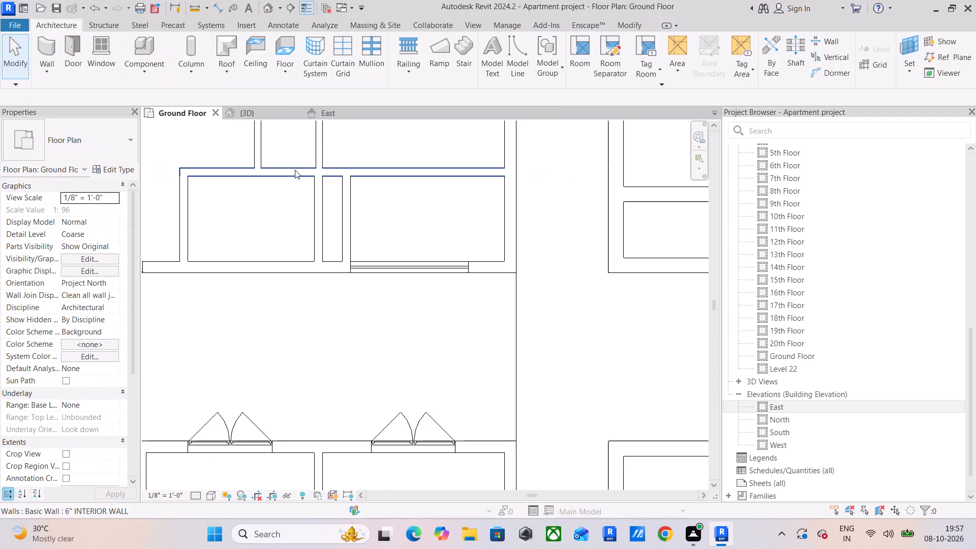
pyautogui.click(267, 115)
pyautogui.keyDown('shift'); pyautogui.moveTo(545, 341); pyautogui.dragTo(689, 374, button='middle'); pyautogui.keyUp('shift')
pyautogui.scroll(15, 579, 307)
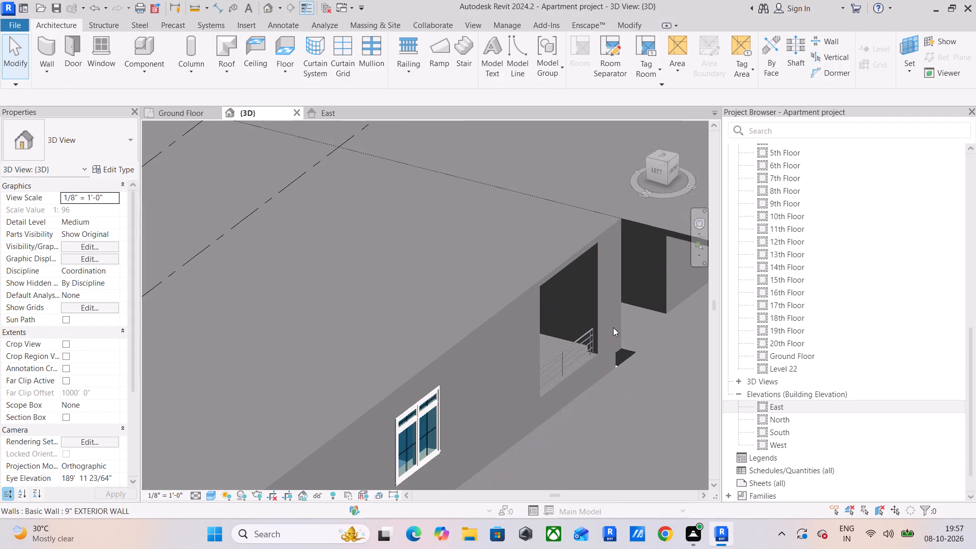
pyautogui.keyDown('shift'); pyautogui.moveTo(613, 328); pyautogui.dragTo(607, 342, button='middle'); pyautogui.keyUp('shift')
pyautogui.scroll(5, 585, 301)
pyautogui.scroll(-3, 626, 273)
pyautogui.keyDown('shift'); pyautogui.moveTo(634, 267); pyautogui.dragTo(594, 247, button='middle'); pyautogui.keyUp('shift')
pyautogui.moveTo(611, 253); pyautogui.dragTo(261, 166, button='middle')
pyautogui.scroll(-3, 307, 199)
pyautogui.keyDown('shift'); pyautogui.moveTo(324, 209); pyautogui.dragTo(346, 257, button='middle'); pyautogui.keyUp('shift')
pyautogui.moveTo(319, 210); pyautogui.dragTo(408, 414, button='middle')
pyautogui.scroll(4, 380, 230)
pyautogui.scroll(-4, 397, 220)
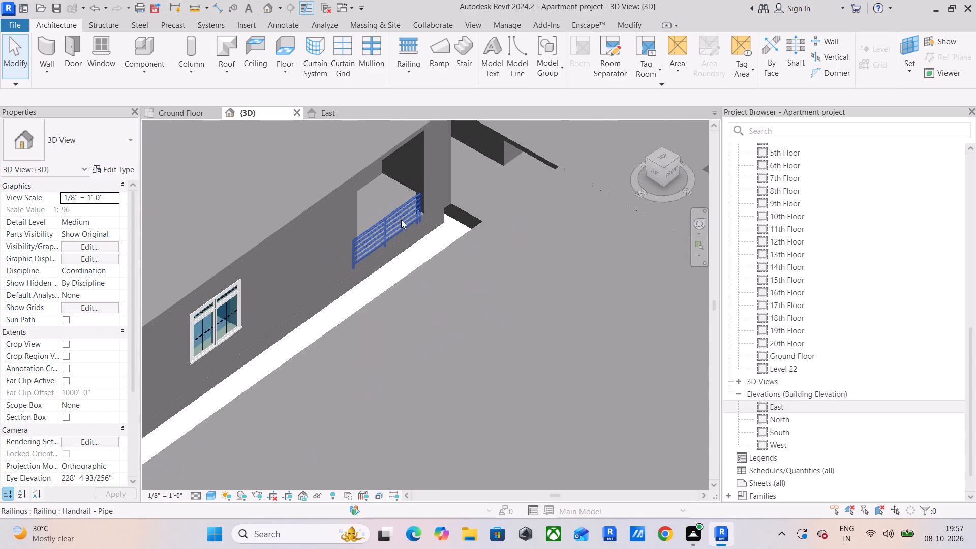
pyautogui.click(424, 148)
pyautogui.moveTo(442, 207); pyautogui.dragTo(445, 286, button='middle')
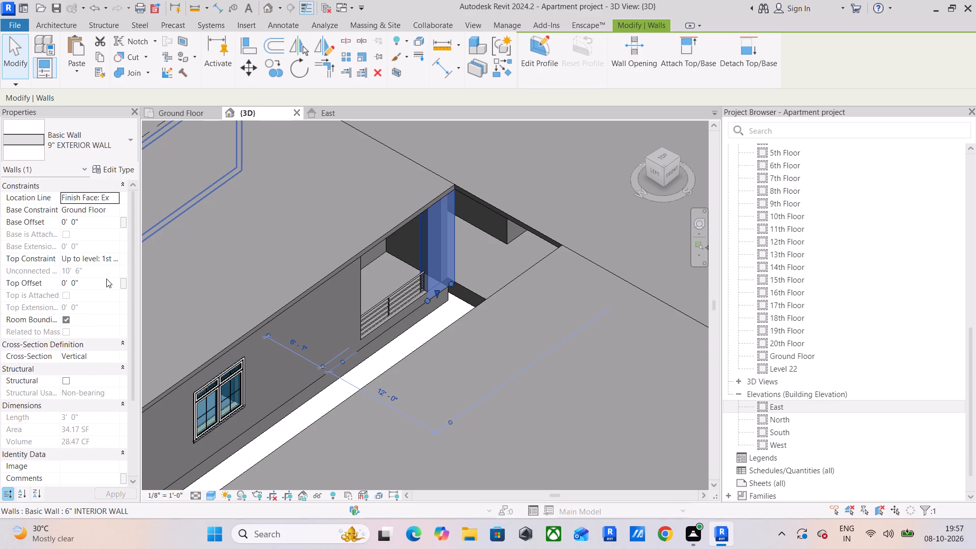
pyautogui.click(95, 286)
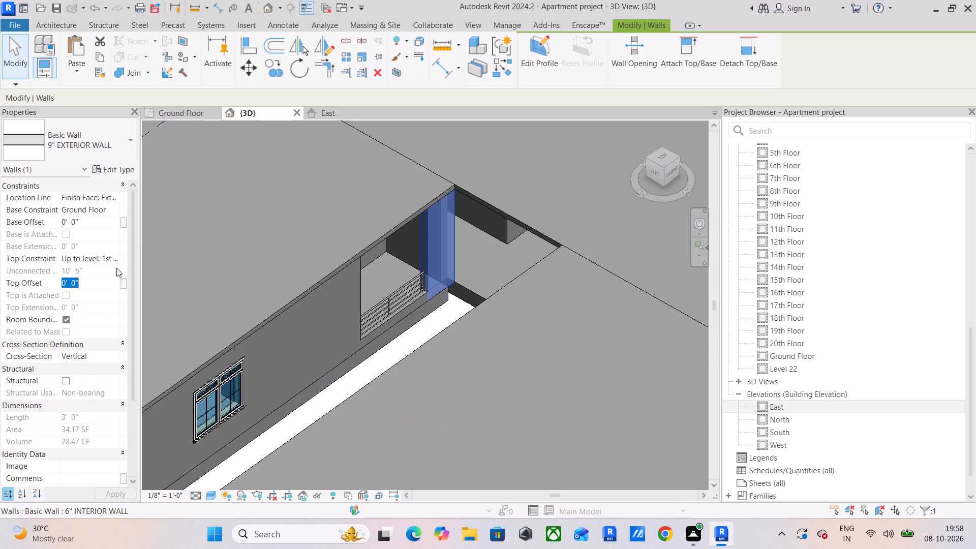
pyautogui.click(117, 258)
pyautogui.click(104, 266)
pyautogui.click(98, 270)
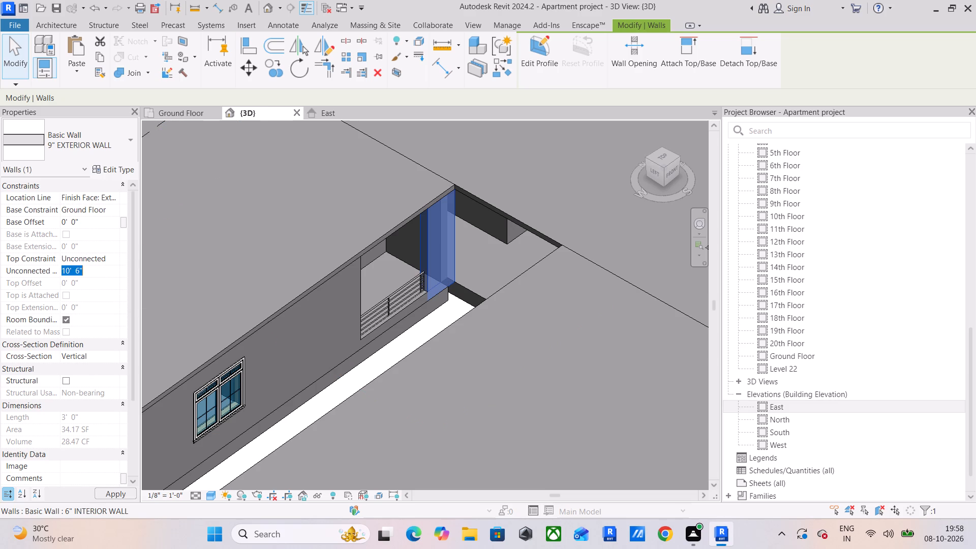
pyautogui.write("4'")
pyautogui.press('Return')
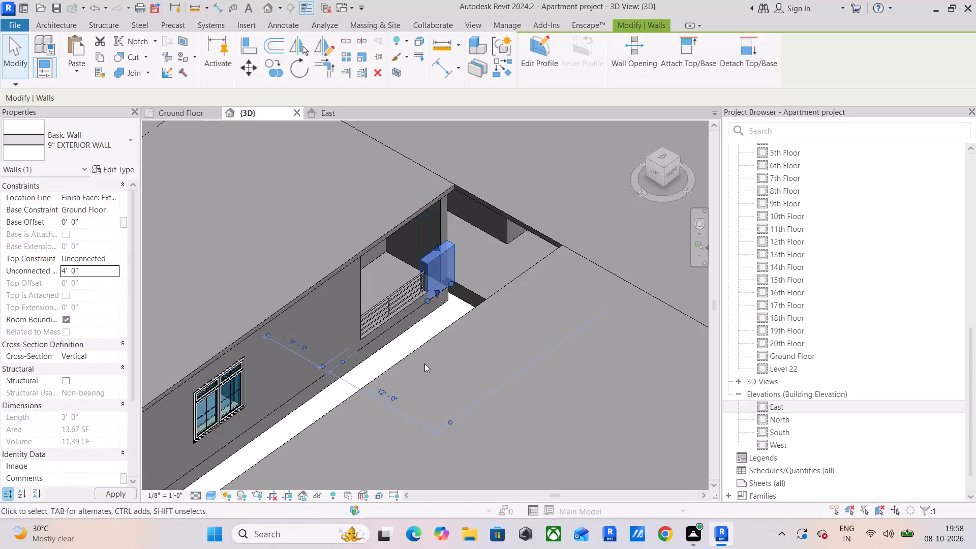
pyautogui.click(433, 327)
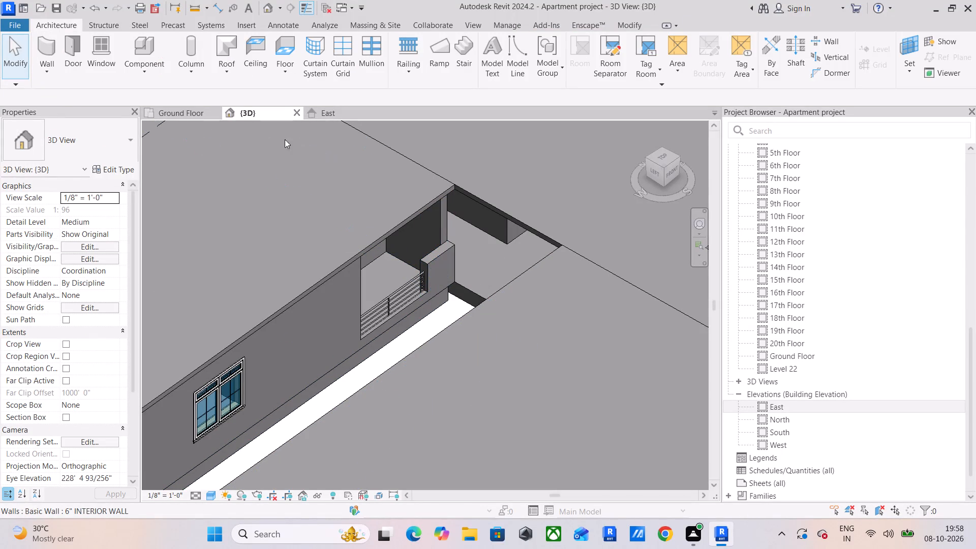
# In the Ground Floor plan, shorten the 4' high segment's east end to the inner face of the east exterior wall.
pyautogui.click(177, 111)
pyautogui.scroll(3, 493, 266)
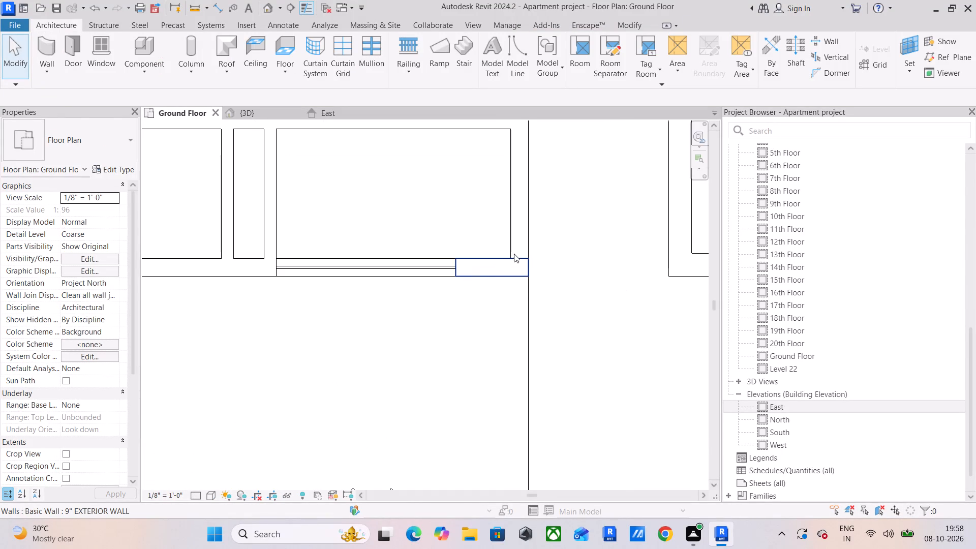
pyautogui.click(510, 260)
pyautogui.scroll(4, 523, 280)
pyautogui.moveTo(518, 274); pyautogui.dragTo(506, 274)
pyautogui.click(450, 195)
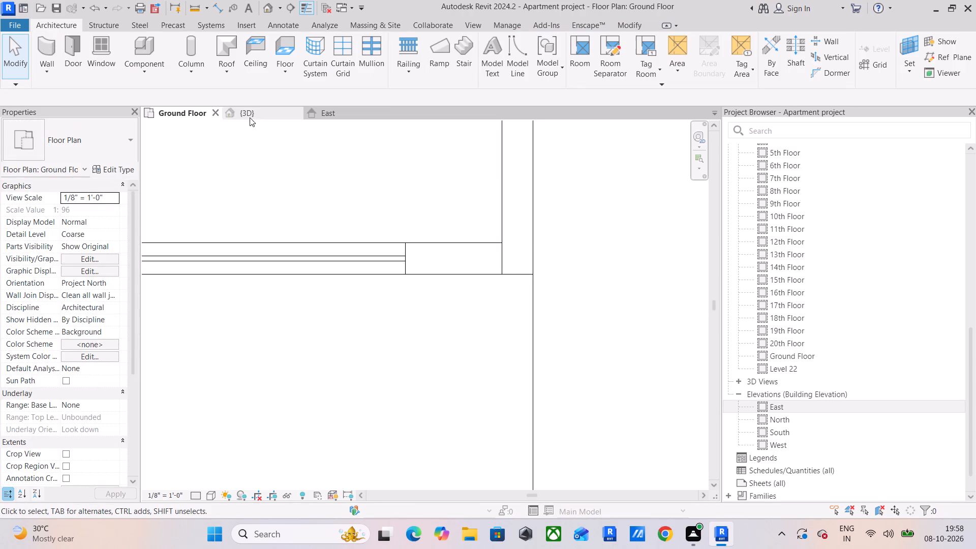
# Examine the railing opening, the wall corner and the gap between the two west apartments in 3D.
pyautogui.click(248, 115)
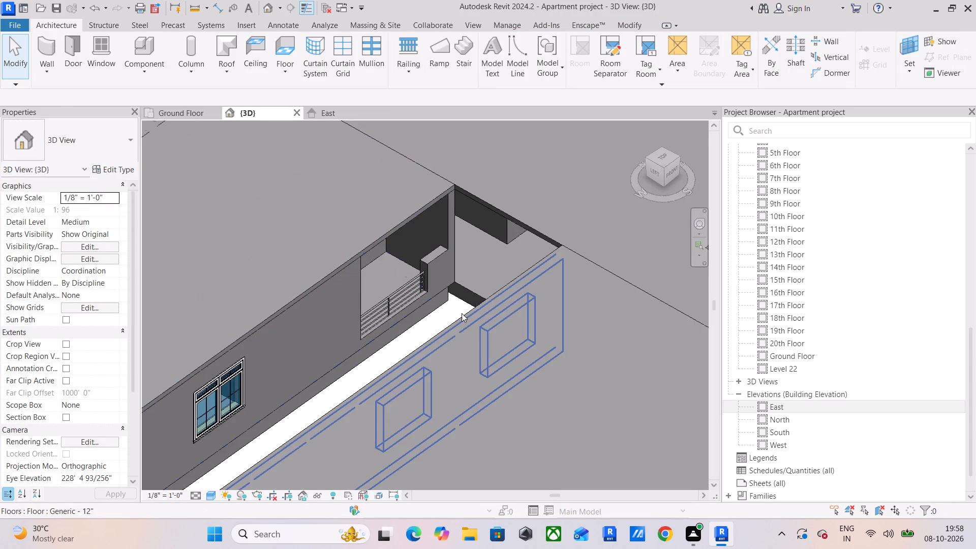
pyautogui.scroll(4, 440, 290)
pyautogui.keyDown('shift'); pyautogui.moveTo(459, 289); pyautogui.dragTo(476, 266, button='middle'); pyautogui.keyUp('shift')
pyautogui.scroll(-4, 454, 317)
pyautogui.moveTo(451, 327); pyautogui.dragTo(490, 184, button='middle')
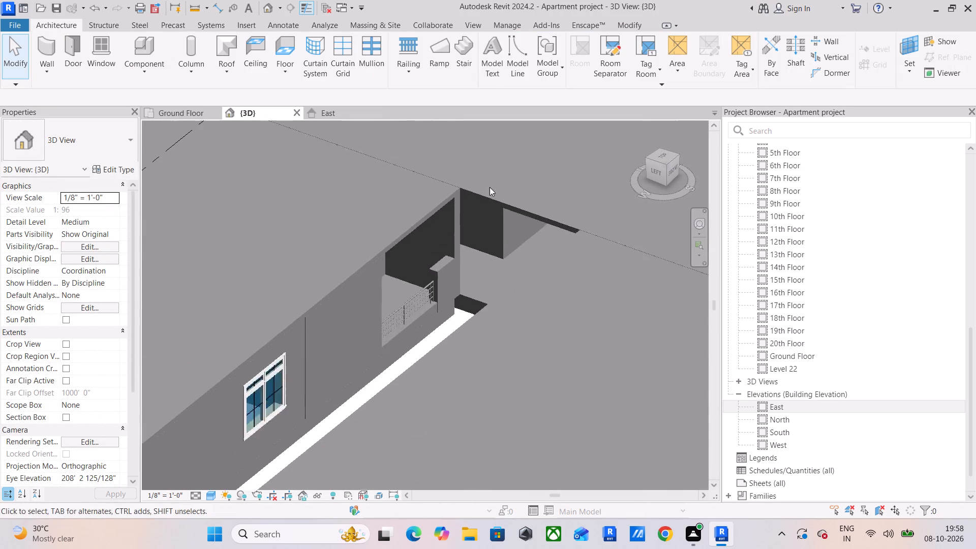
pyautogui.scroll(-3, 437, 240)
pyautogui.moveTo(437, 241); pyautogui.dragTo(436, 301, button='middle')
pyautogui.scroll(-4, 436, 301)
pyautogui.keyDown('shift'); pyautogui.moveTo(463, 326); pyautogui.dragTo(502, 319, button='middle'); pyautogui.keyUp('shift')
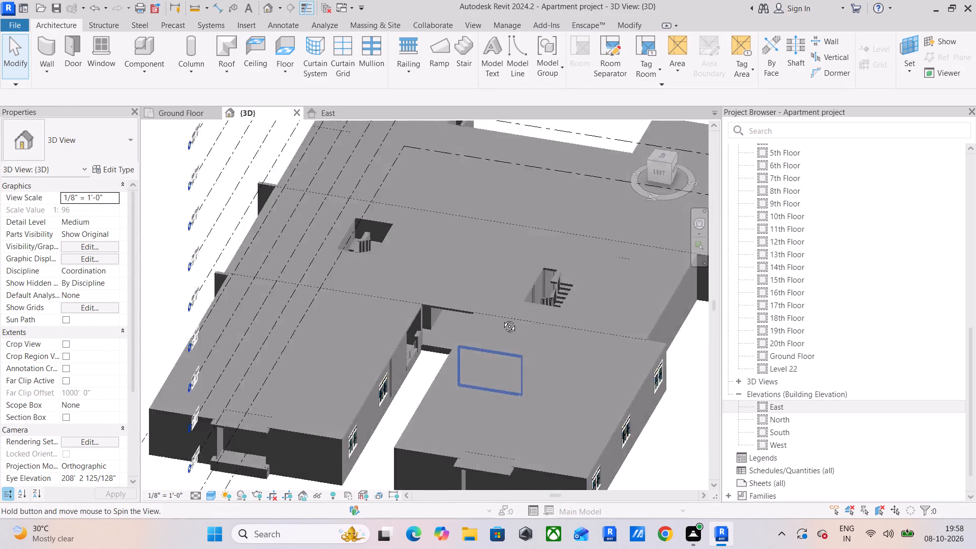
pyautogui.keyDown('shift'); pyautogui.moveTo(502, 319); pyautogui.dragTo(529, 299, button='middle'); pyautogui.keyUp('shift')
pyautogui.scroll(9, 438, 390)
pyautogui.scroll(-5, 436, 400)
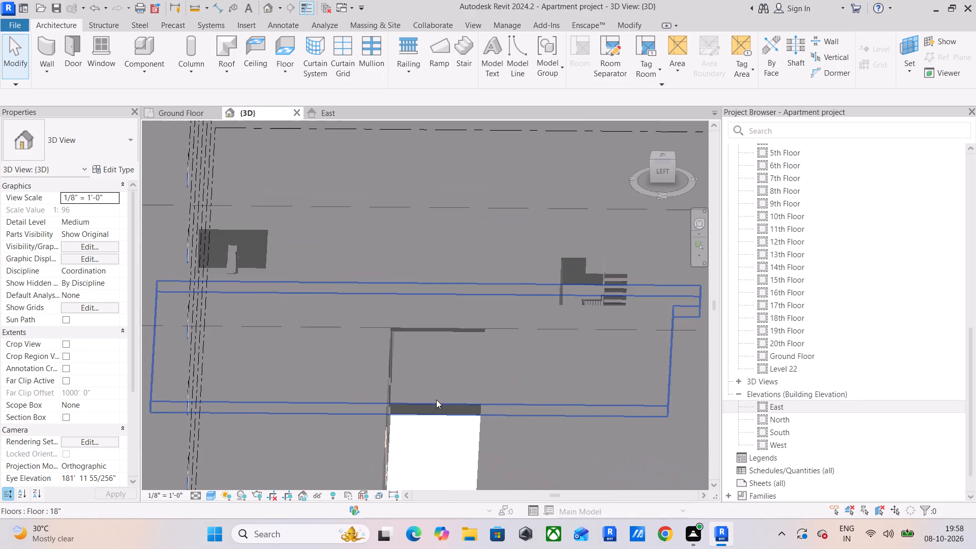
# In the Ground Floor plan, extend the northwest apartment's east exterior wall south to the southwest apartment's northeast corner.
pyautogui.click(166, 115)
pyautogui.scroll(-11, 356, 285)
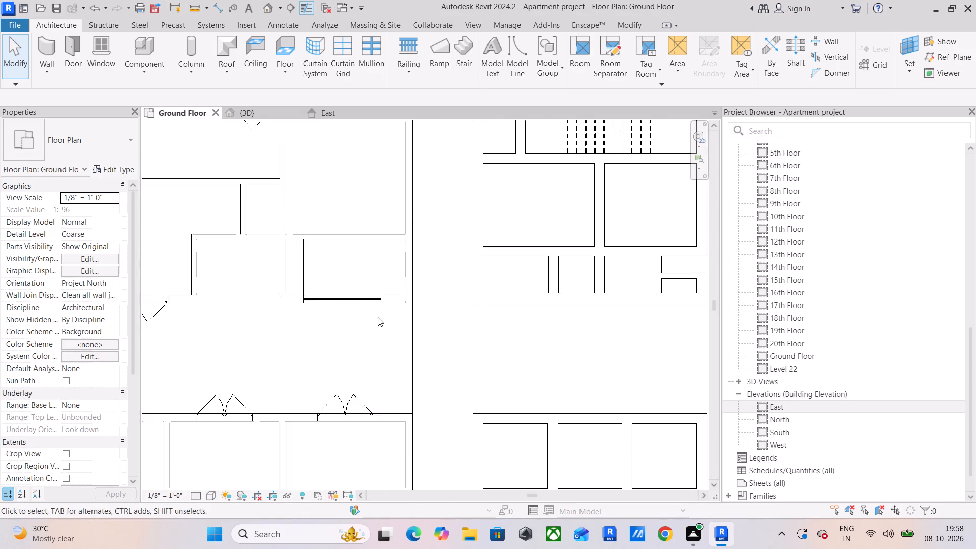
pyautogui.click(406, 296)
pyautogui.moveTo(408, 301); pyautogui.dragTo(421, 365)
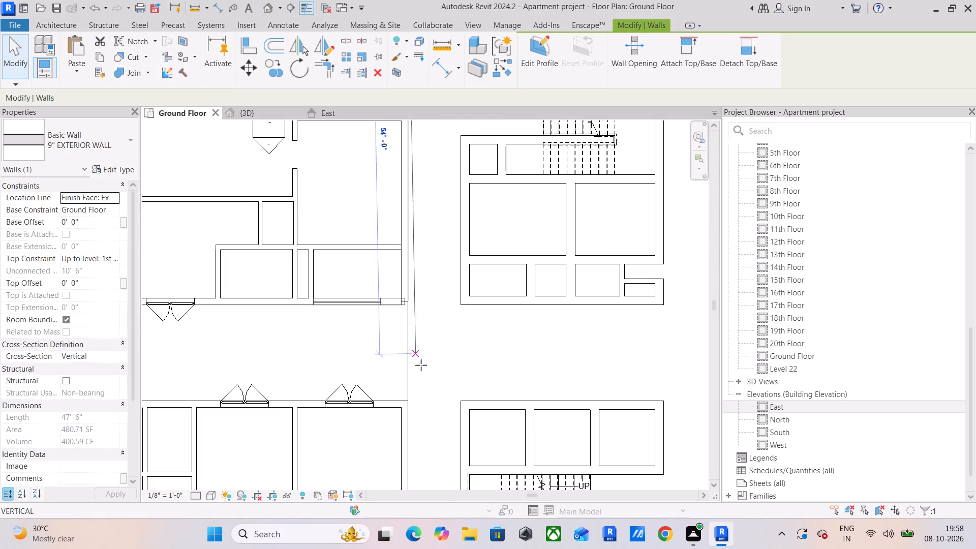
pyautogui.moveTo(421, 365); pyautogui.dragTo(410, 399)
pyautogui.press('Escape')
pyautogui.scroll(4, 409, 390)
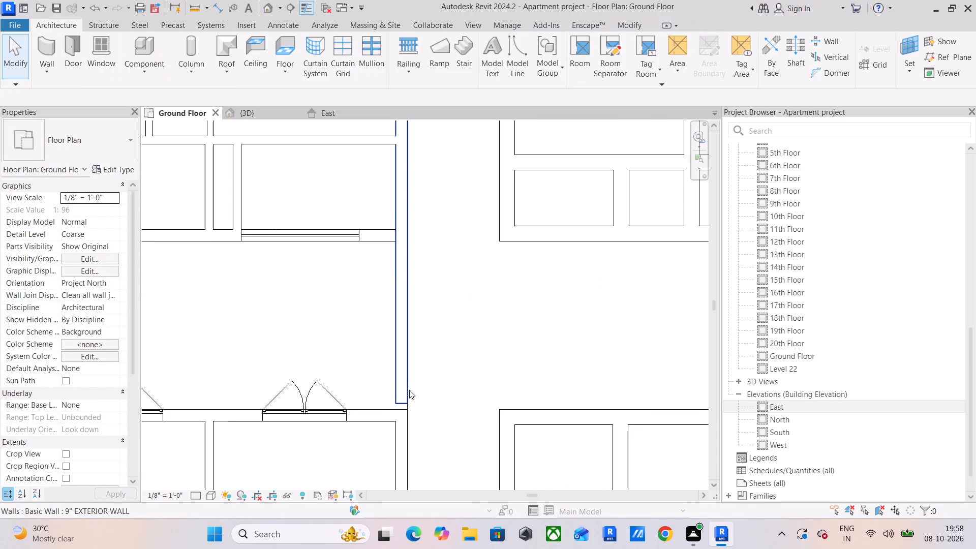
pyautogui.click(399, 400)
pyautogui.moveTo(407, 402); pyautogui.dragTo(408, 406)
pyautogui.press('Escape')
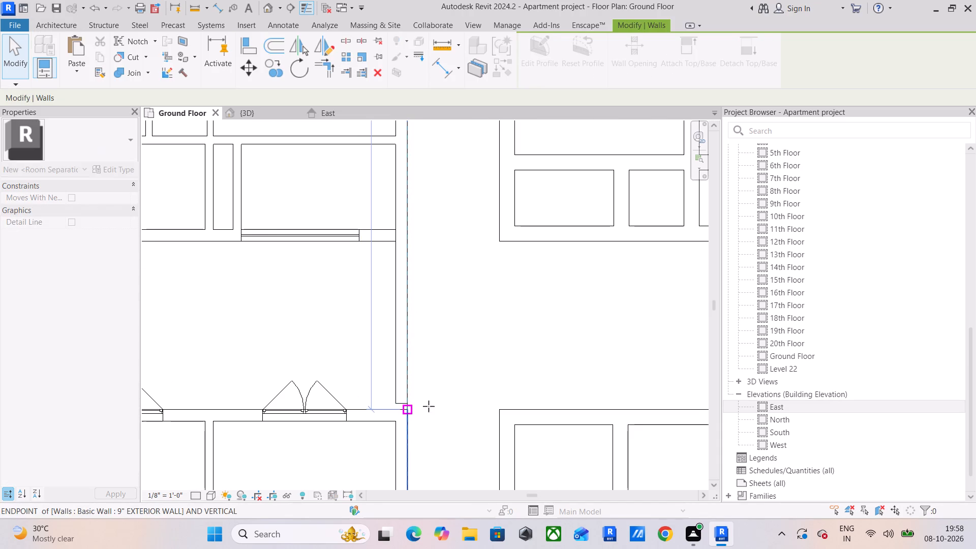
# Delete the easternmost 6' x 5' double casement window from the southwest apartment's south exterior wall.
pyautogui.press('Escape')
pyautogui.press('Escape')
pyautogui.scroll(-4, 436, 402)
pyautogui.scroll(-3, 471, 341)
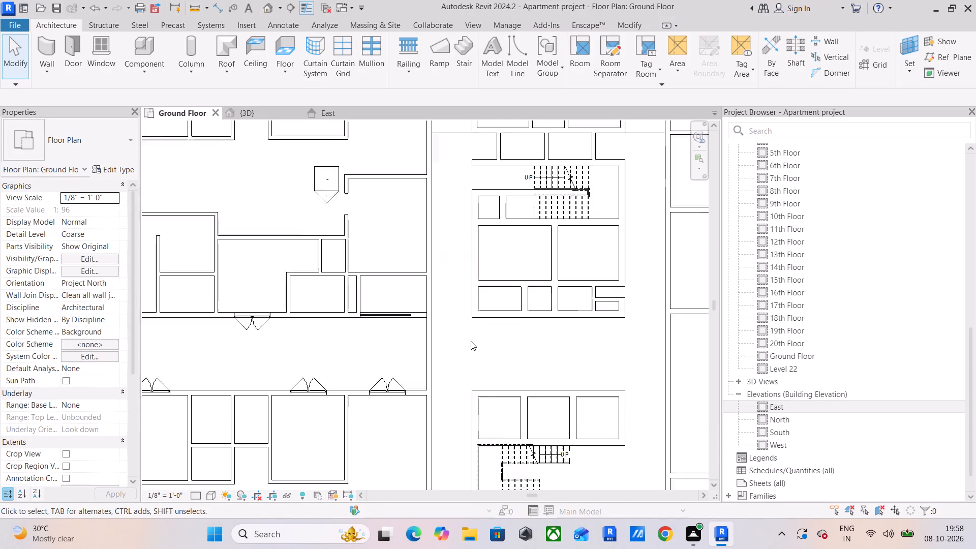
pyautogui.moveTo(471, 341); pyautogui.dragTo(498, 338, button='middle')
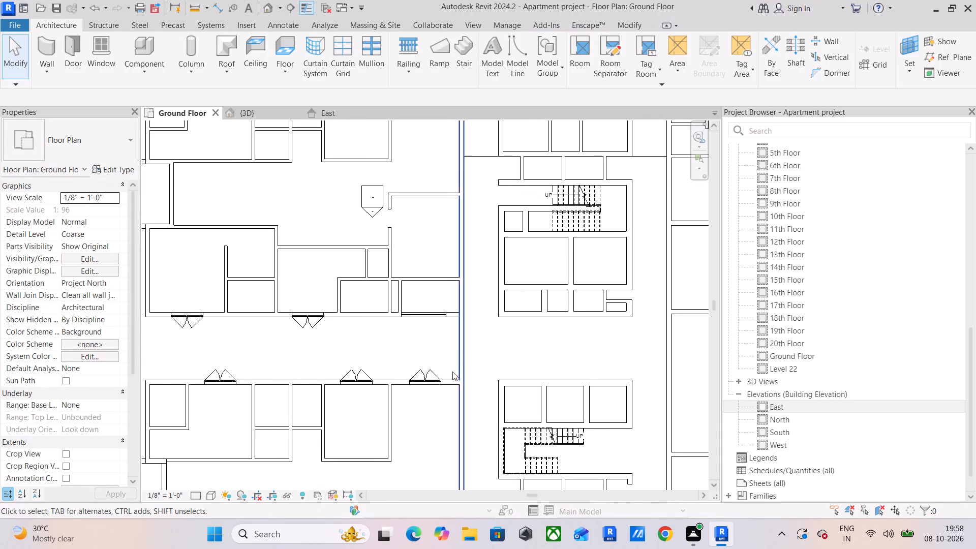
pyautogui.moveTo(414, 378); pyautogui.dragTo(503, 320, button='middle')
pyautogui.moveTo(465, 334); pyautogui.dragTo(463, 248, button='middle')
pyautogui.moveTo(439, 260); pyautogui.dragTo(469, 401, button='middle')
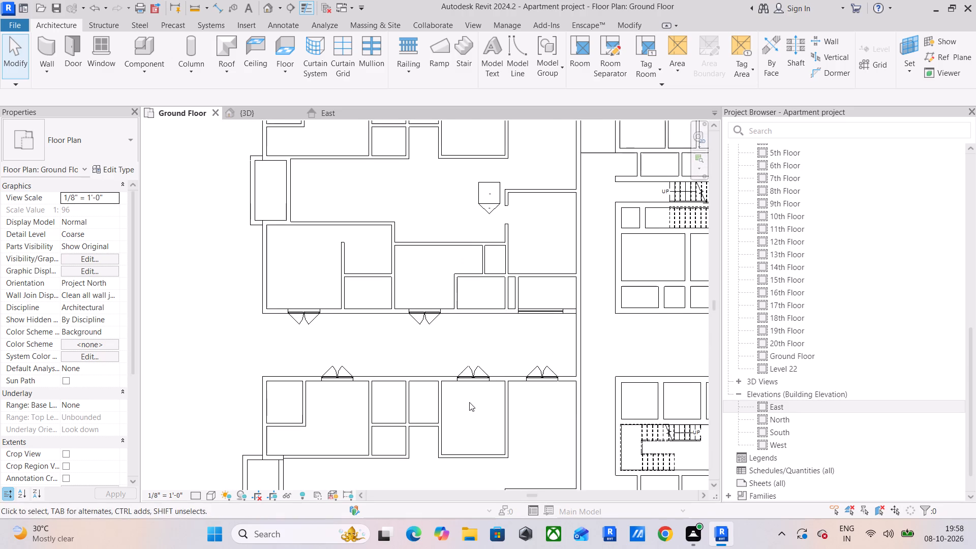
pyautogui.moveTo(472, 392); pyautogui.dragTo(418, 198, button='middle')
pyautogui.moveTo(492, 413); pyautogui.dragTo(482, 316, button='middle')
pyautogui.scroll(3, 482, 316)
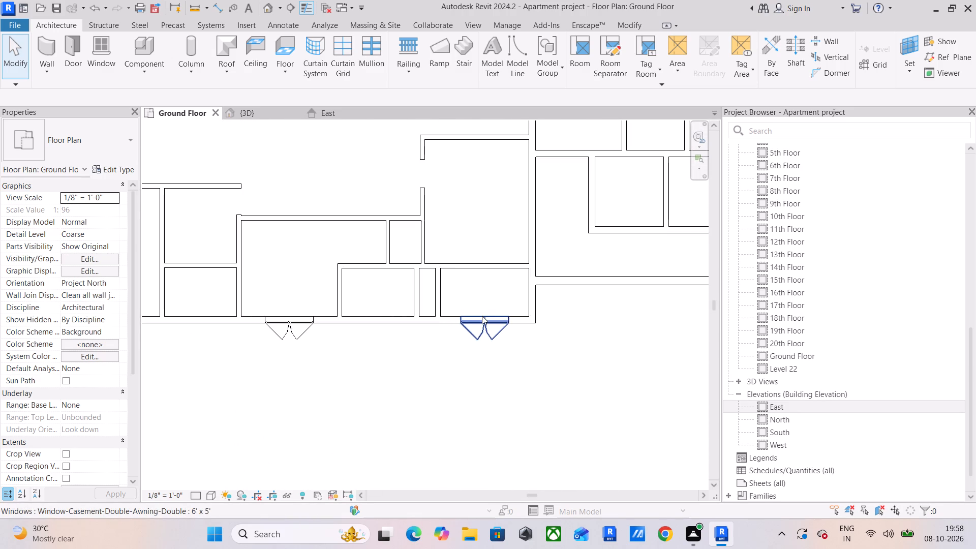
pyautogui.click(482, 316)
pyautogui.press('Delete')
# Split the south exterior wall at the corner room's west inner face and 2'-1" from the east wall's inner face.
pyautogui.click(483, 312)
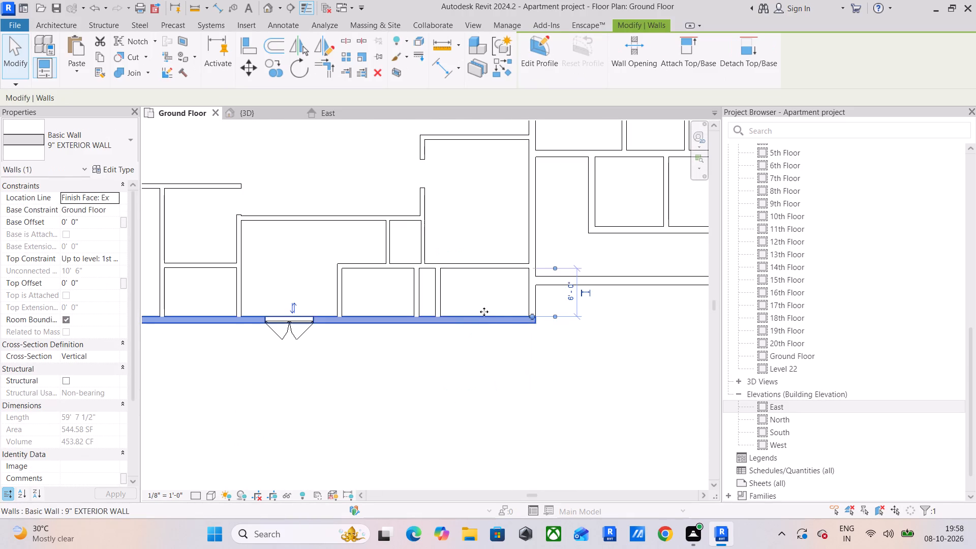
pyautogui.scroll(5, 543, 319)
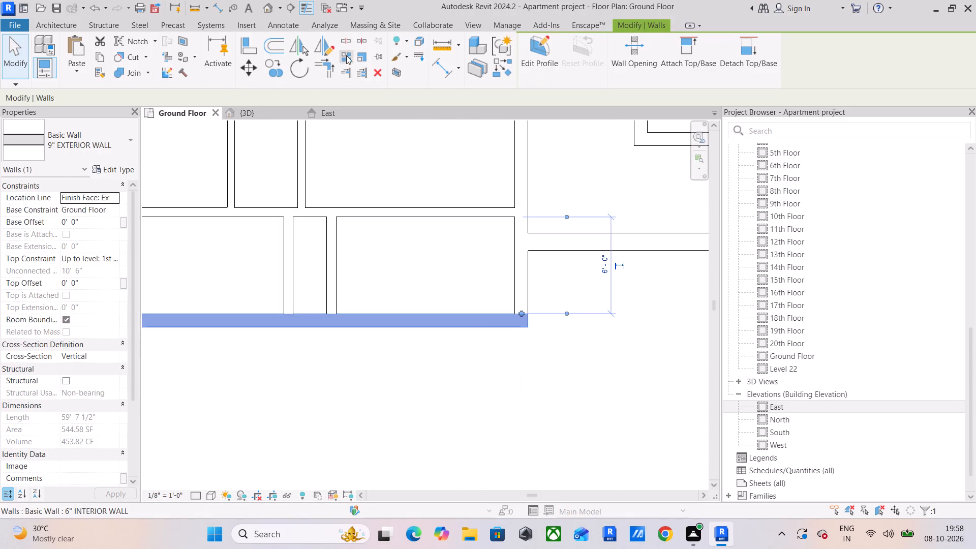
pyautogui.click(347, 42)
pyautogui.scroll(4, 335, 332)
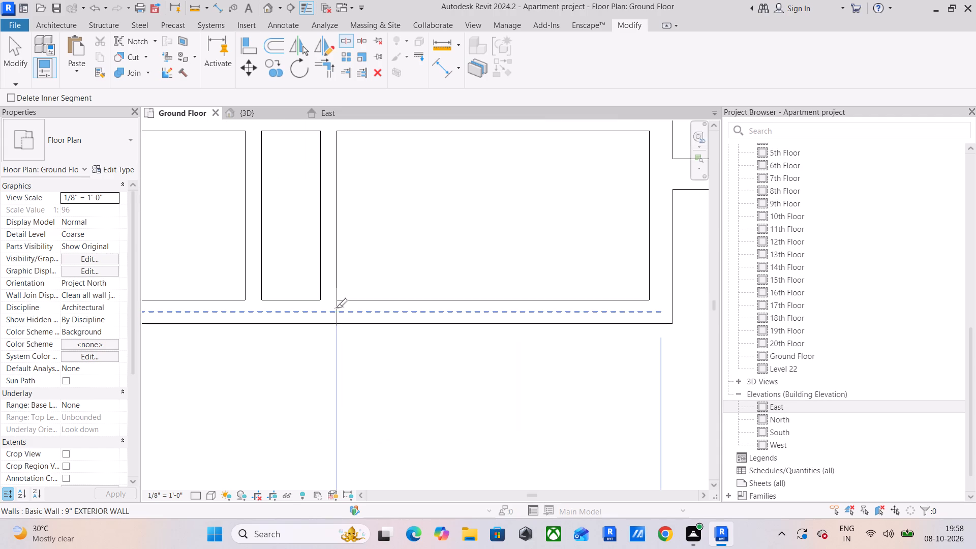
pyautogui.click(336, 308)
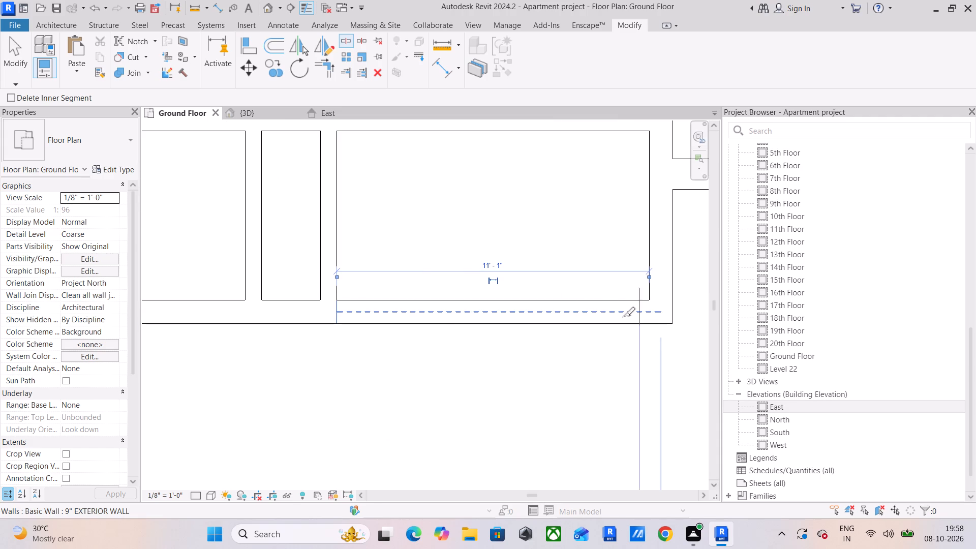
pyautogui.scroll(-2, 604, 316)
pyautogui.moveTo(604, 316); pyautogui.dragTo(589, 282, button='middle')
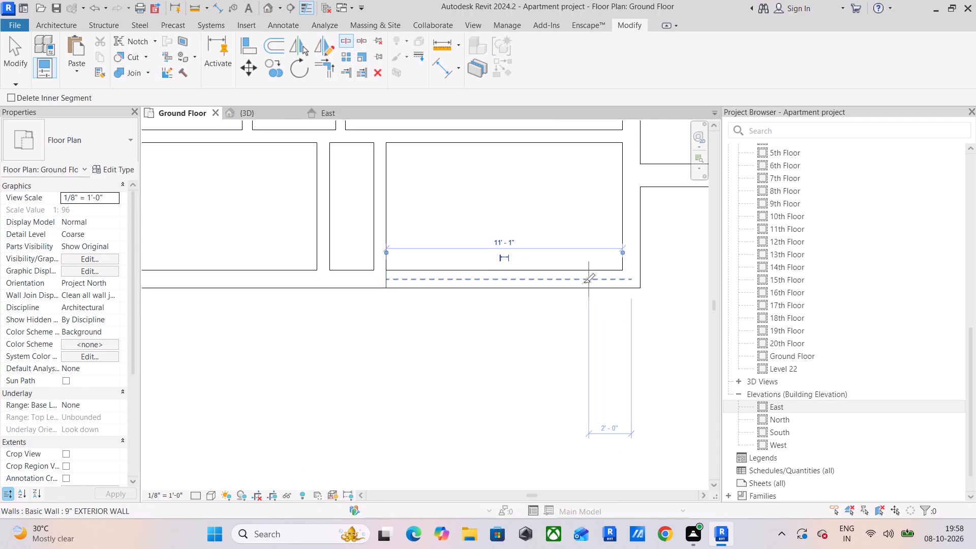
pyautogui.click(573, 284)
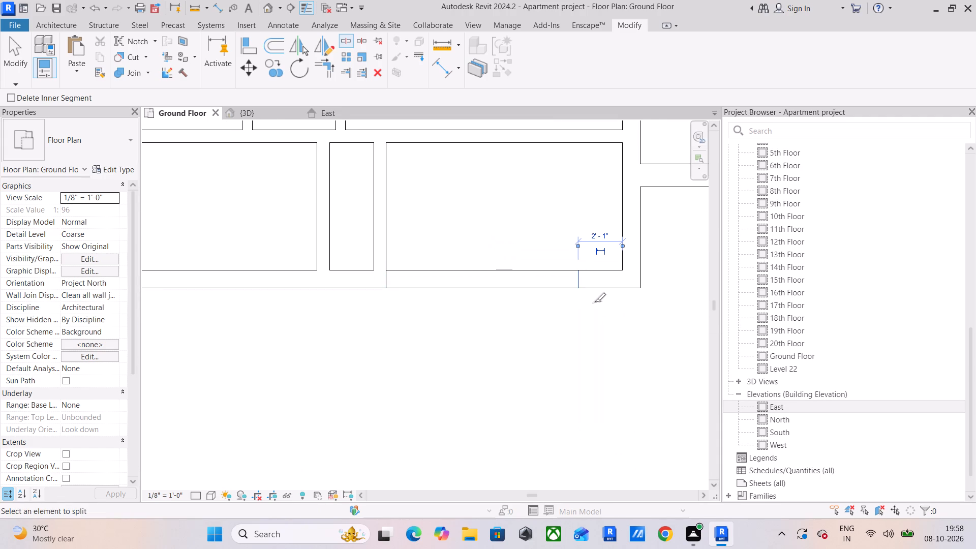
pyautogui.scroll(4, 620, 278)
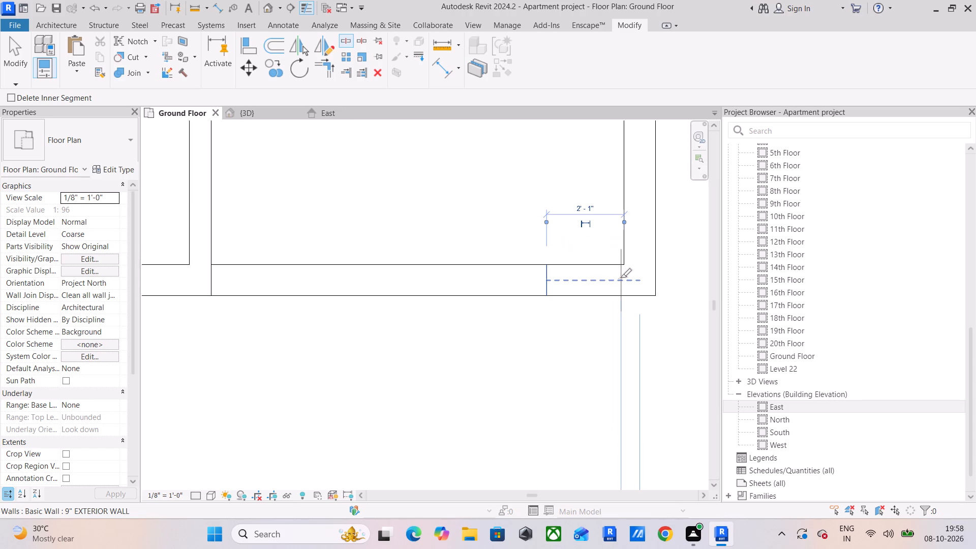
pyautogui.press('Escape')
pyautogui.press('Escape')
# Make the 9' long wall segment between the two splits Unconnected with a height of 1'.
pyautogui.click(467, 265)
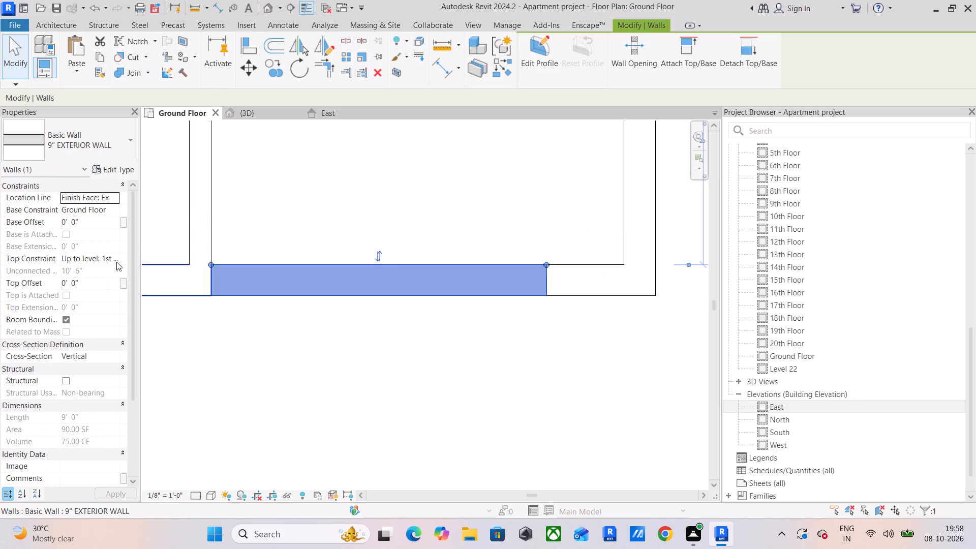
pyautogui.click(116, 256)
pyautogui.click(105, 267)
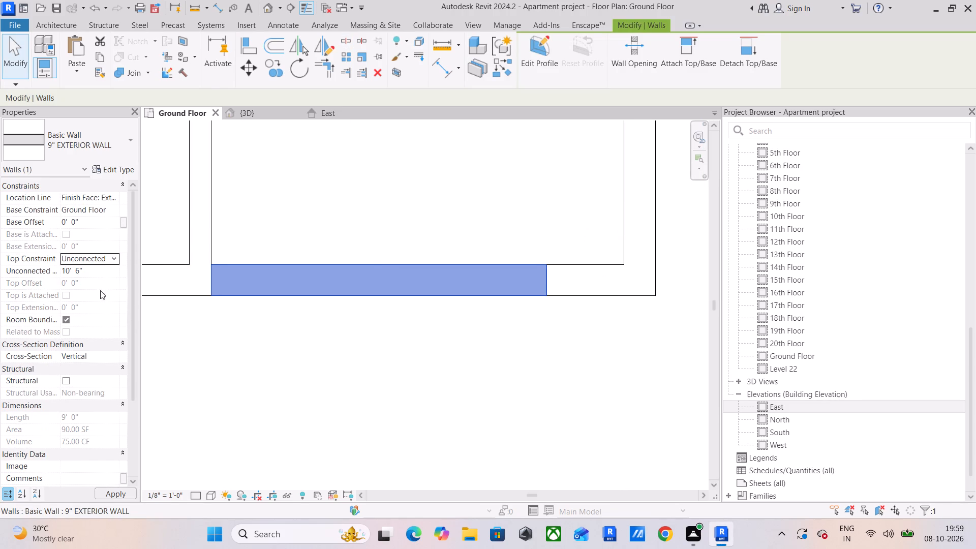
pyautogui.click(99, 274)
pyautogui.write("1'")
pyautogui.press('Return')
pyautogui.moveTo(592, 411); pyautogui.dragTo(592, 410)
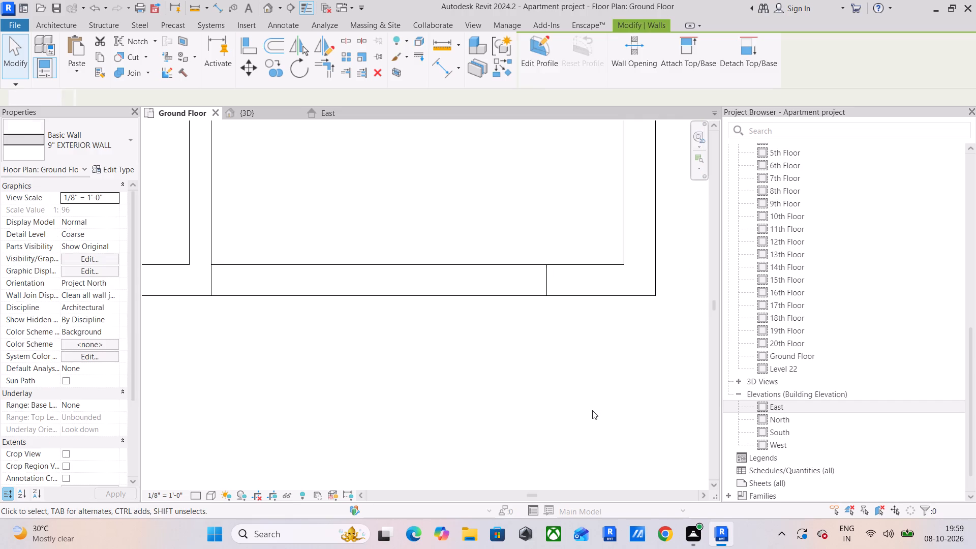
pyautogui.moveTo(592, 410); pyautogui.dragTo(594, 403)
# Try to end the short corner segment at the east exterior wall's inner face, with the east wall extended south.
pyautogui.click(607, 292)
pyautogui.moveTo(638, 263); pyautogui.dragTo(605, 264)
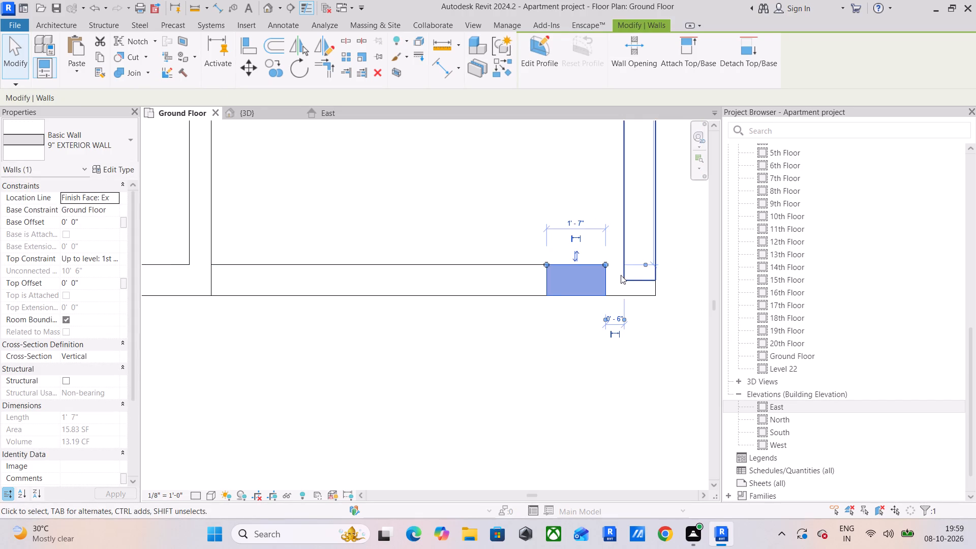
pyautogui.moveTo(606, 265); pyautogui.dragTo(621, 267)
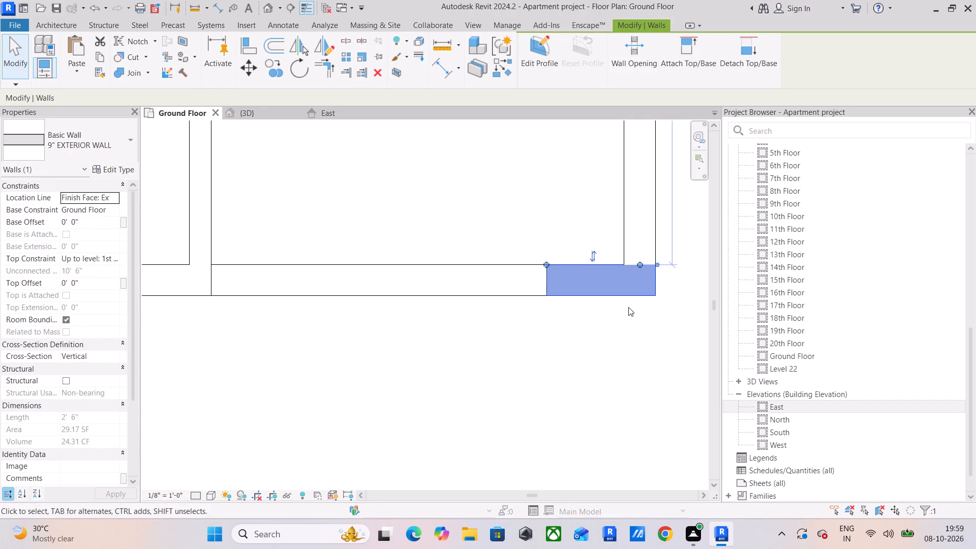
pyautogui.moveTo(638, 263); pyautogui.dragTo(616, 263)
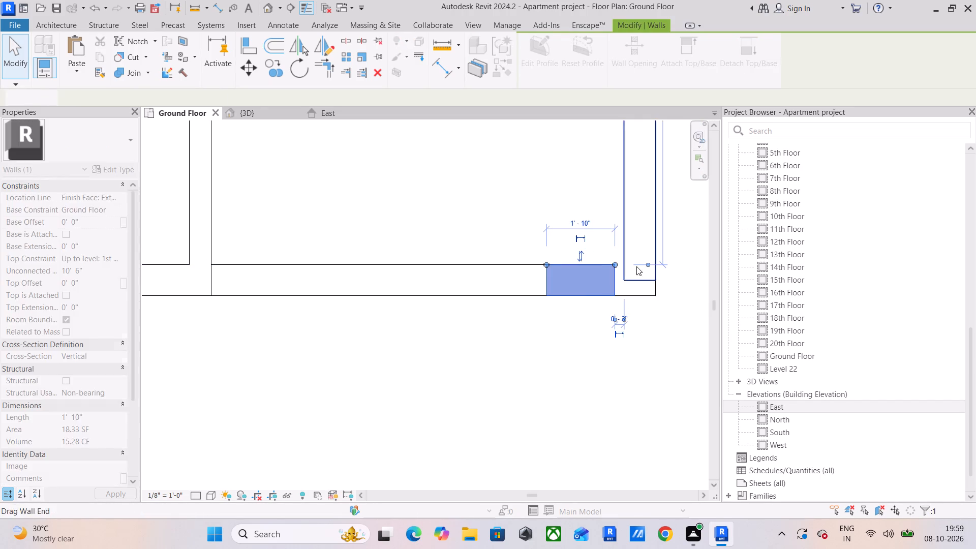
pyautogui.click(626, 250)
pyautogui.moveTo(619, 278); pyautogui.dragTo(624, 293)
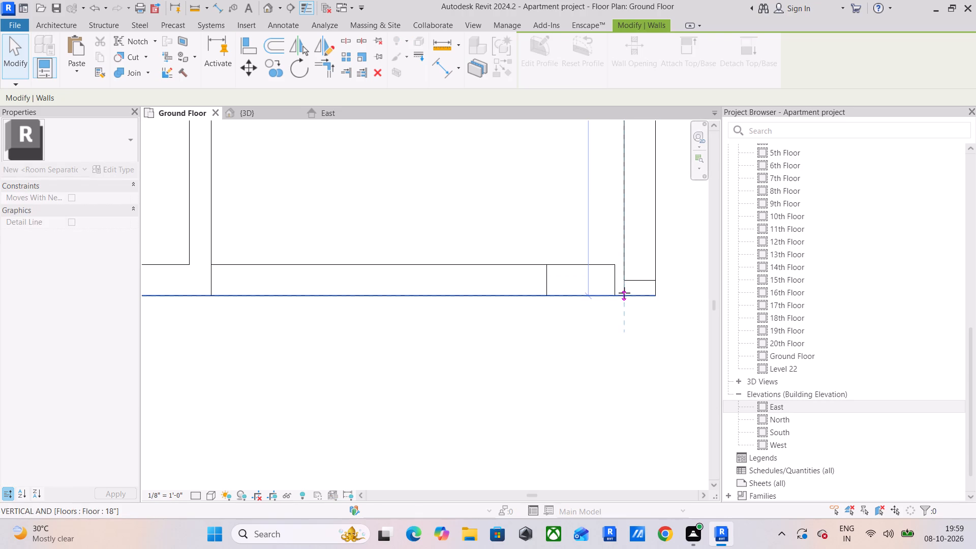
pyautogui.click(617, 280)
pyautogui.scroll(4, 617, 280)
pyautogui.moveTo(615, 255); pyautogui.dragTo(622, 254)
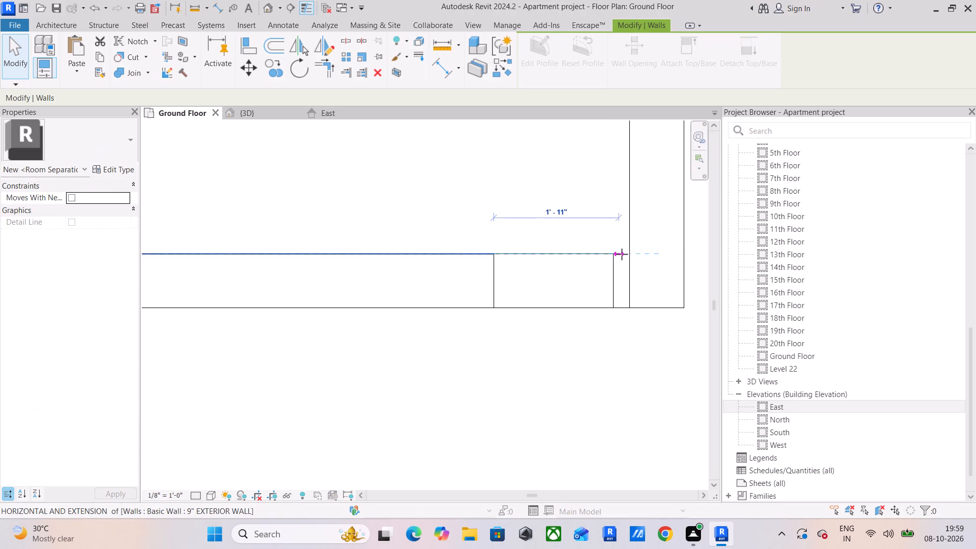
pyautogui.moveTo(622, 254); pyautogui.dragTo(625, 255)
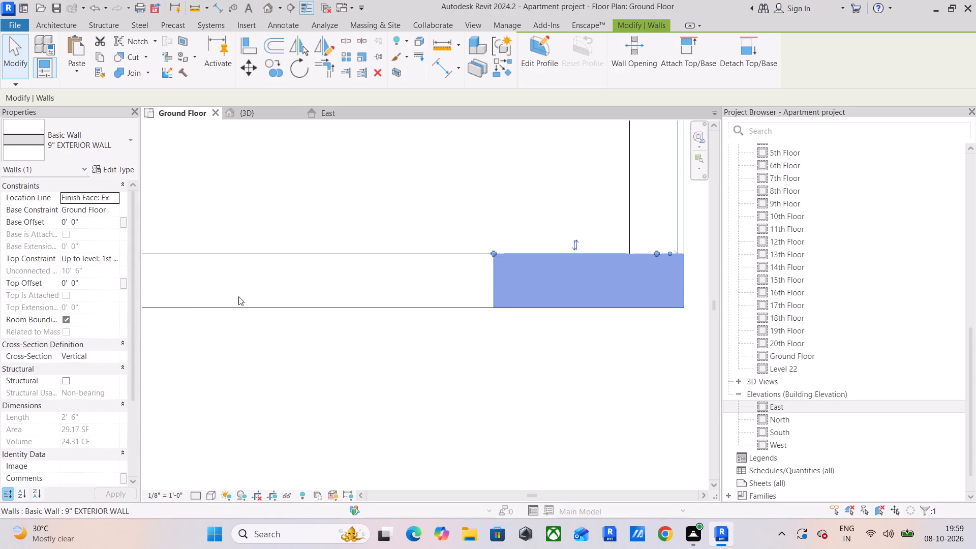
# Make the short wall segment at the southeast corner Unconnected with a height of 4'.
pyautogui.scroll(1, 109, 258)
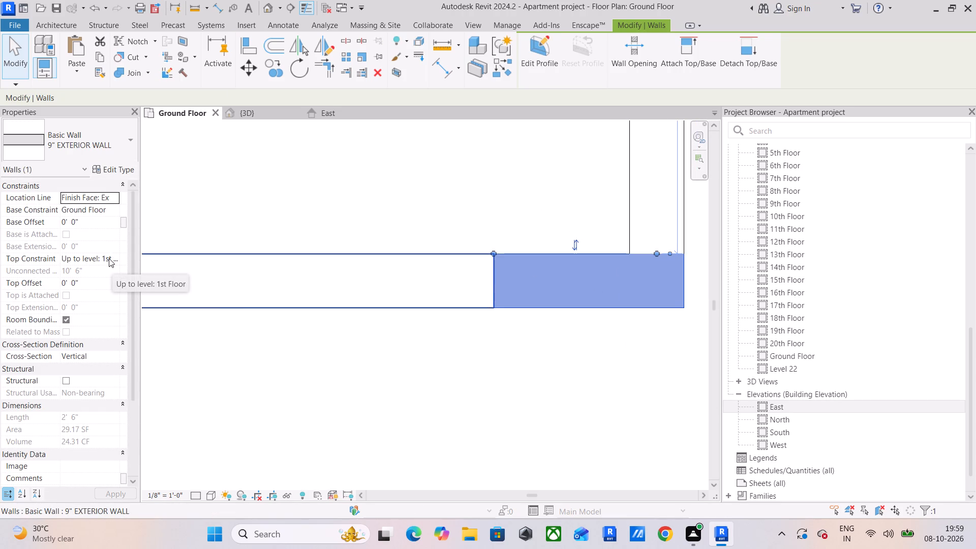
pyautogui.click(116, 258)
pyautogui.click(117, 269)
pyautogui.click(93, 268)
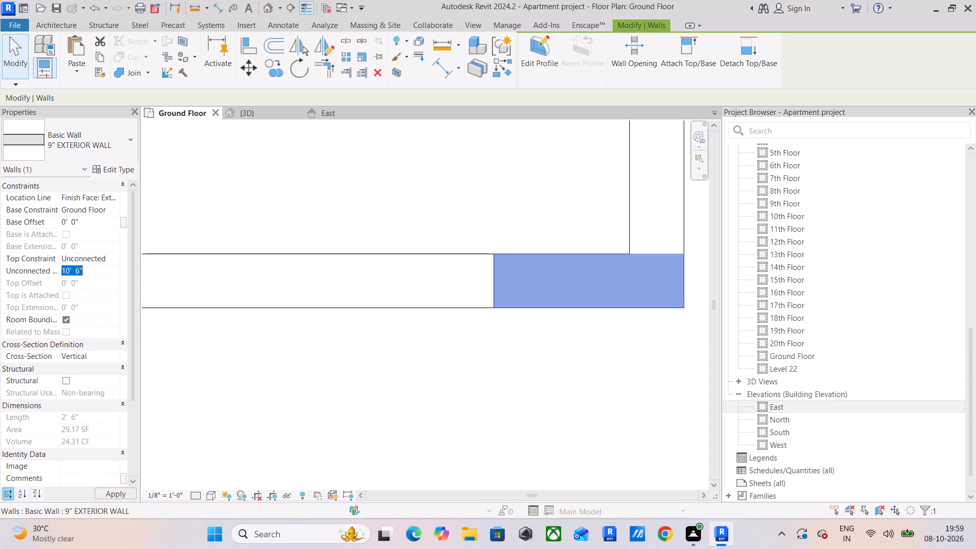
pyautogui.write("4'")
pyautogui.press('Return')
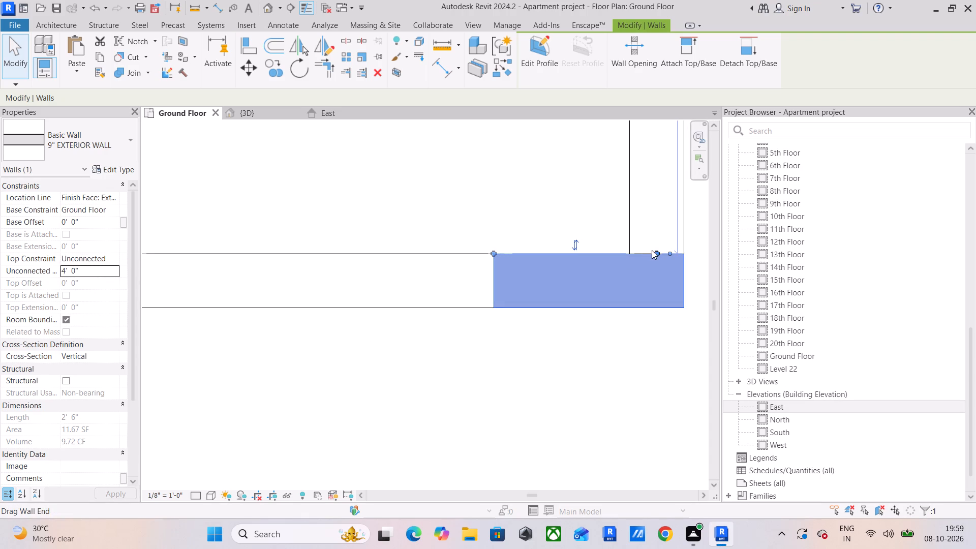
# Extend the east exterior wall south past the corner and end the 4' high segment at its inner face.
pyautogui.moveTo(655, 254); pyautogui.dragTo(633, 255)
pyautogui.moveTo(654, 252); pyautogui.dragTo(630, 258)
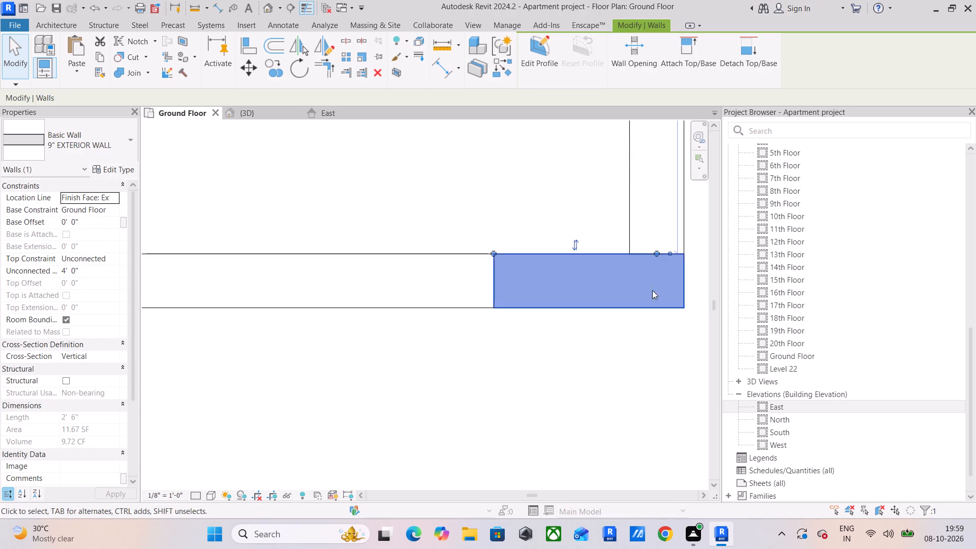
pyautogui.moveTo(654, 253); pyautogui.dragTo(585, 253)
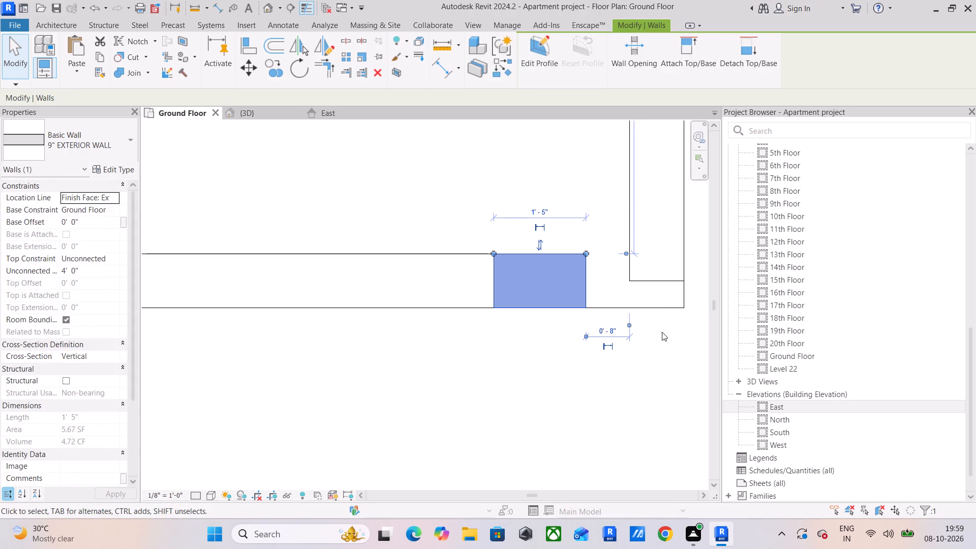
pyautogui.click(662, 333)
pyautogui.click(645, 276)
pyautogui.moveTo(629, 279); pyautogui.dragTo(629, 320)
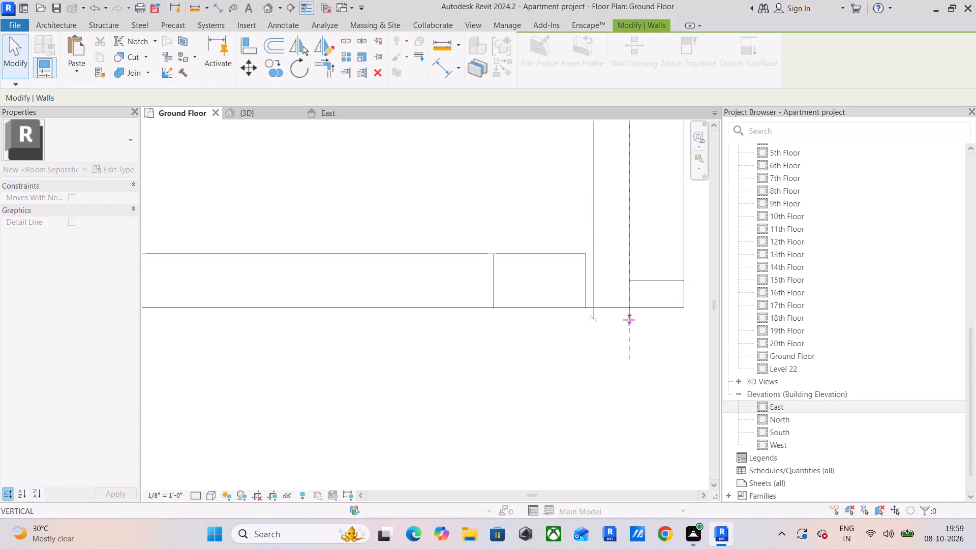
pyautogui.moveTo(629, 320); pyautogui.dragTo(632, 336)
pyautogui.click(583, 275)
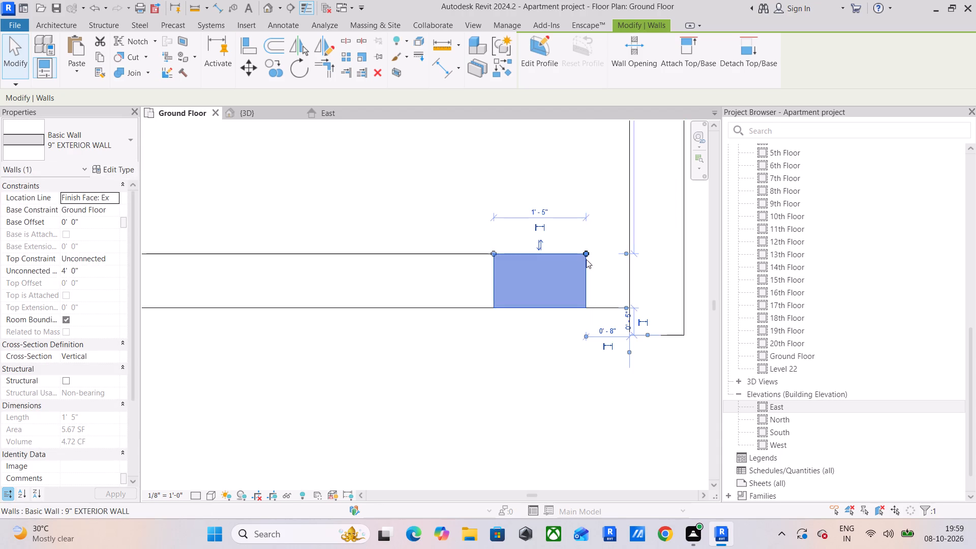
pyautogui.moveTo(586, 256); pyautogui.dragTo(632, 260)
pyautogui.click(508, 190)
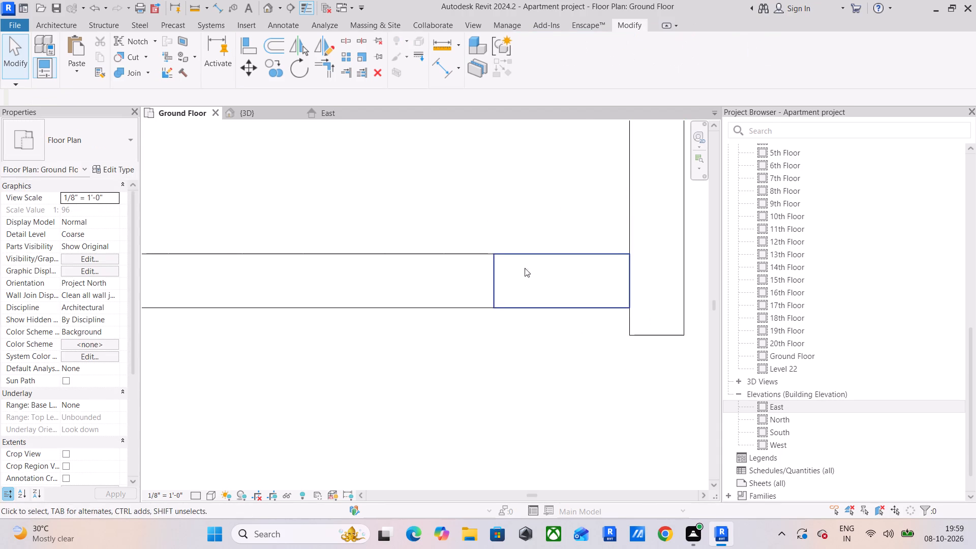
# Shorten the east exterior wall's south end to align with the outer face of the south exterior wall.
pyautogui.scroll(-8, 533, 286)
pyautogui.click(569, 302)
pyautogui.scroll(5, 571, 302)
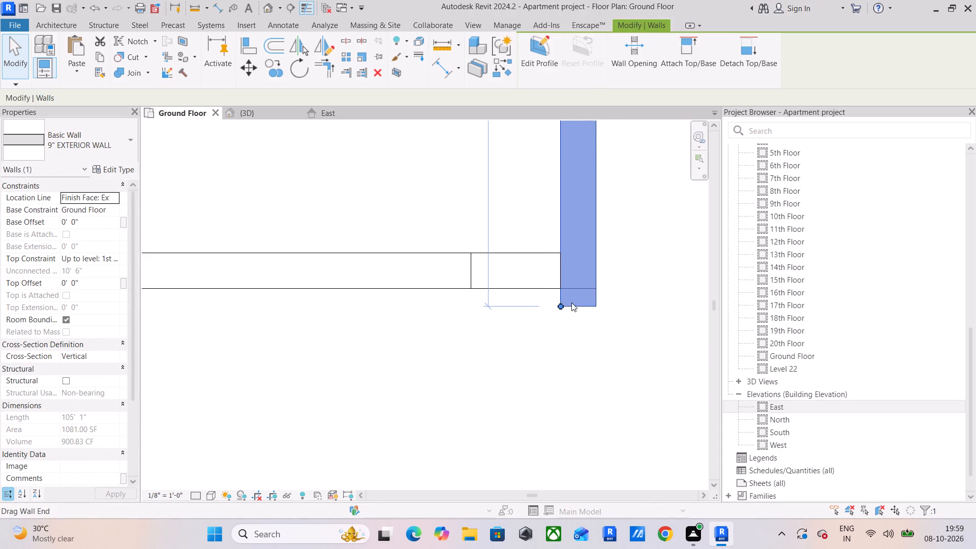
pyautogui.moveTo(560, 308); pyautogui.dragTo(565, 287)
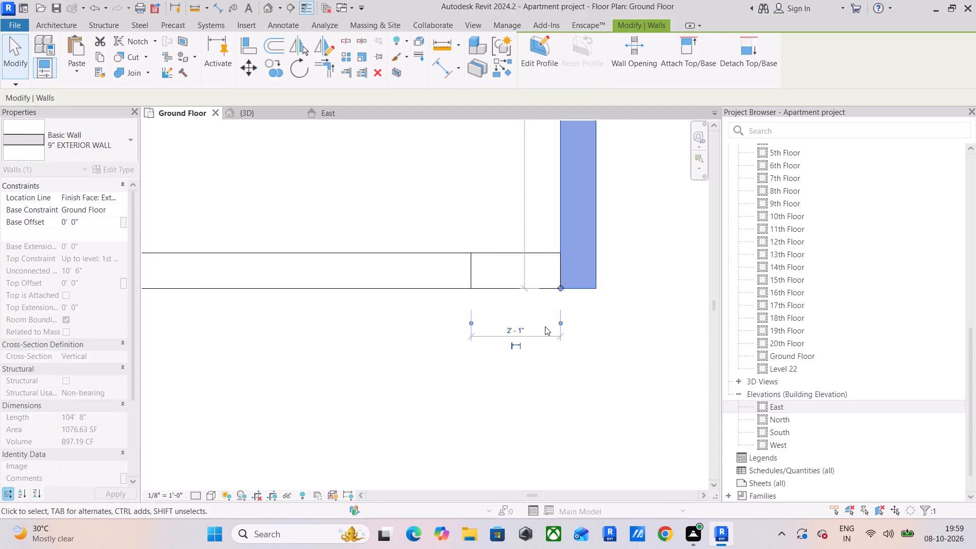
pyautogui.click(545, 326)
# Examine the low and 4' high wall segments at the south wall's corner in 3D, and return to the Ground Floor plan.
pyautogui.scroll(-3, 476, 308)
pyautogui.click(257, 114)
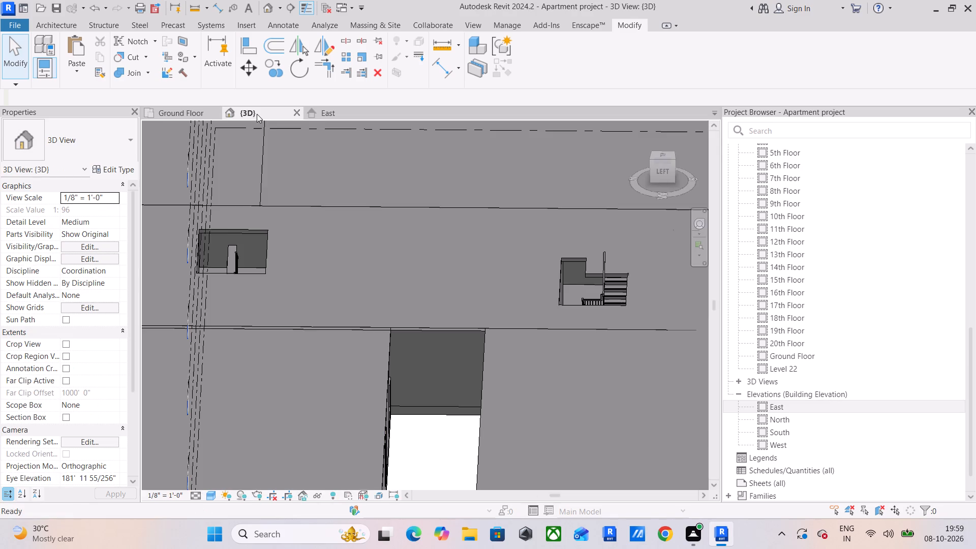
pyautogui.scroll(-9, 257, 114)
pyautogui.keyDown('shift'); pyautogui.moveTo(498, 266); pyautogui.dragTo(394, 254, button='middle'); pyautogui.keyUp('shift')
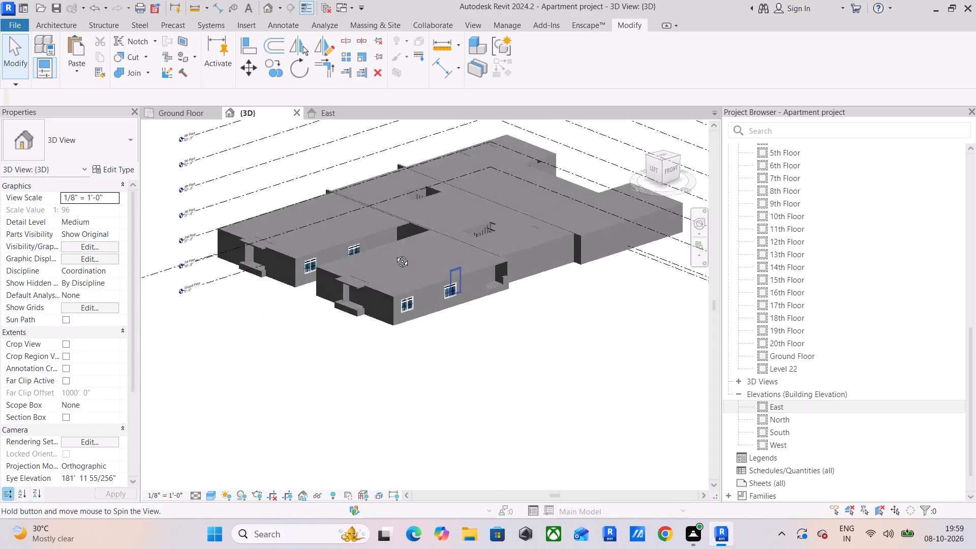
pyautogui.keyDown('shift'); pyautogui.moveTo(394, 254); pyautogui.dragTo(393, 253, button='middle'); pyautogui.keyUp('shift')
pyautogui.scroll(10, 522, 295)
pyautogui.scroll(5, 474, 245)
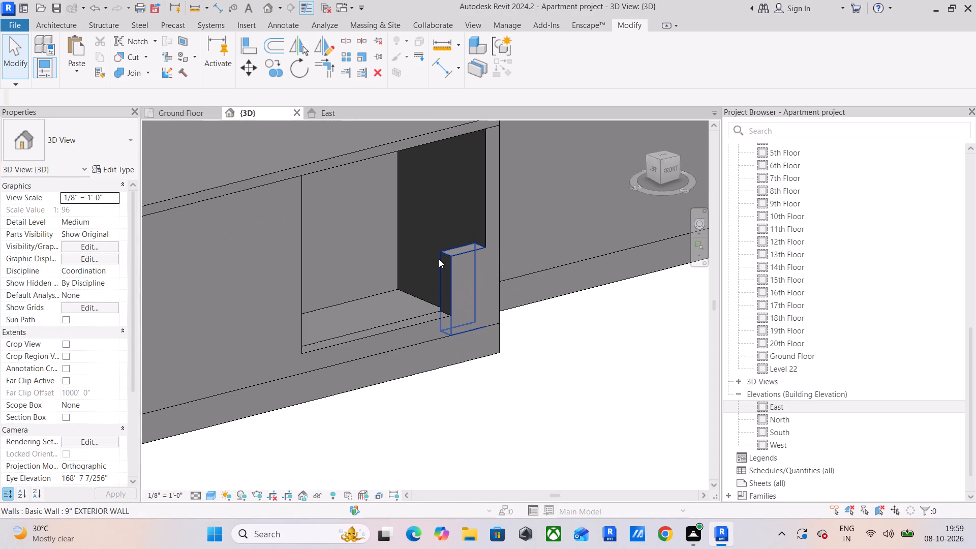
pyautogui.click(174, 108)
pyautogui.scroll(-5, 457, 196)
pyautogui.scroll(-3, 397, 201)
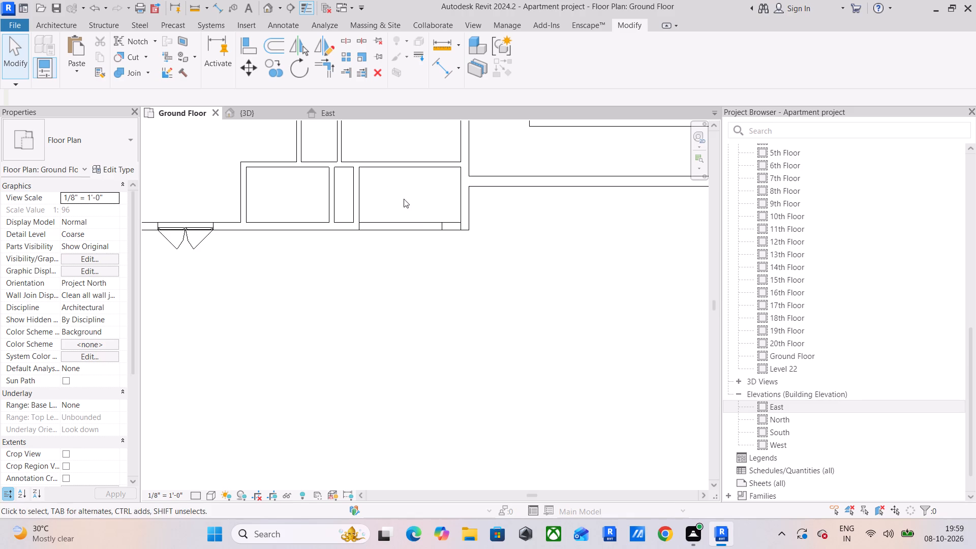
# Create a straight railing about 9' long along the centre of the low wall segment near the south exterior wall's east end.
pyautogui.moveTo(404, 199); pyautogui.dragTo(411, 230, button='middle')
pyautogui.click(56, 26)
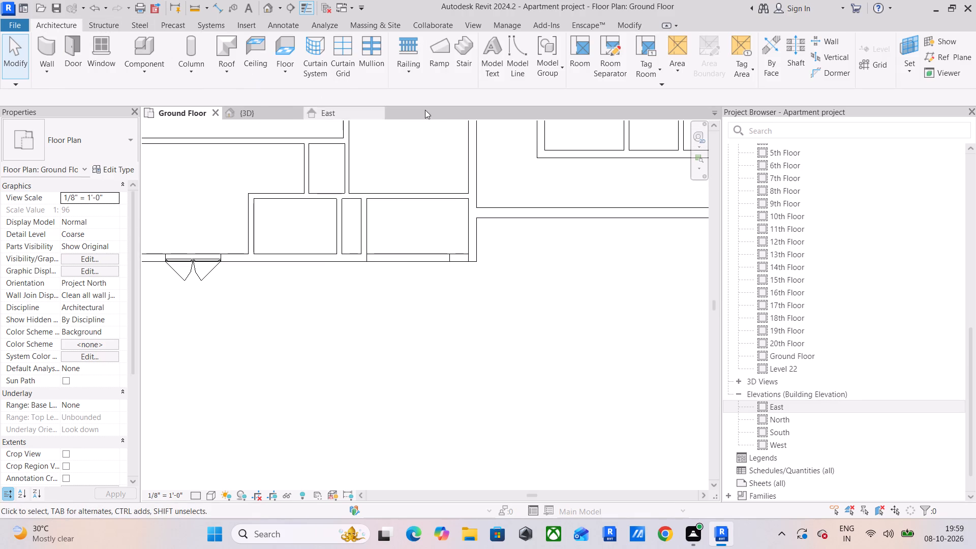
pyautogui.click(413, 52)
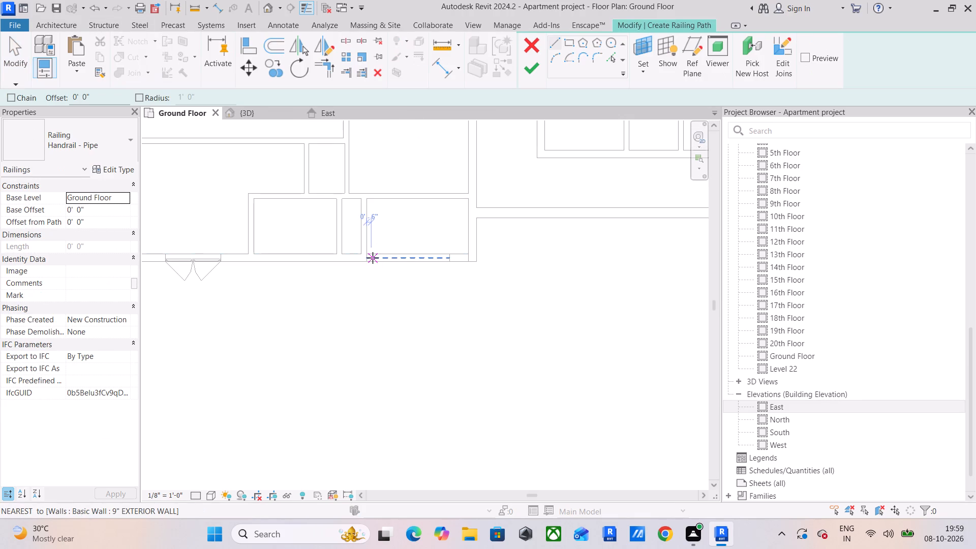
pyautogui.scroll(5, 373, 258)
pyautogui.click(362, 260)
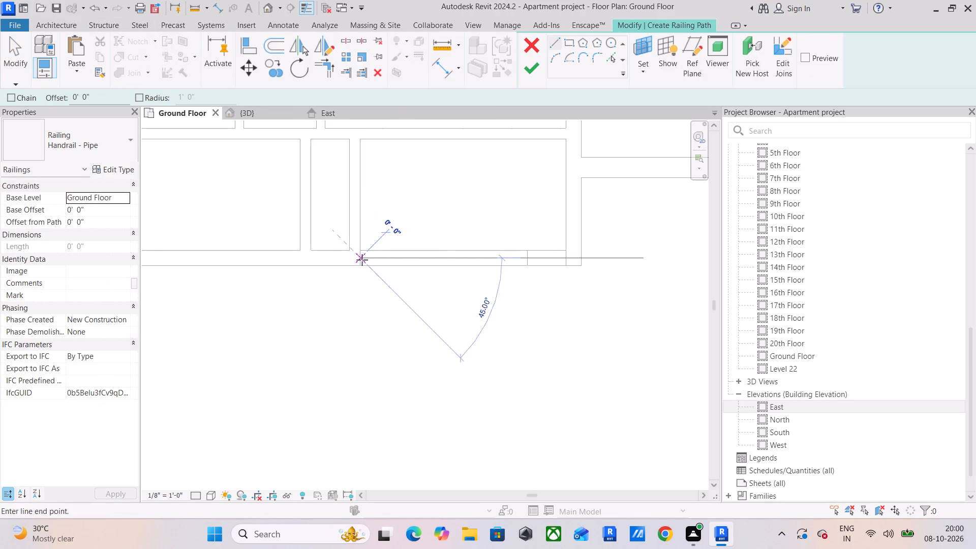
pyautogui.click(526, 262)
pyautogui.press('Escape')
pyautogui.scroll(-5, 479, 250)
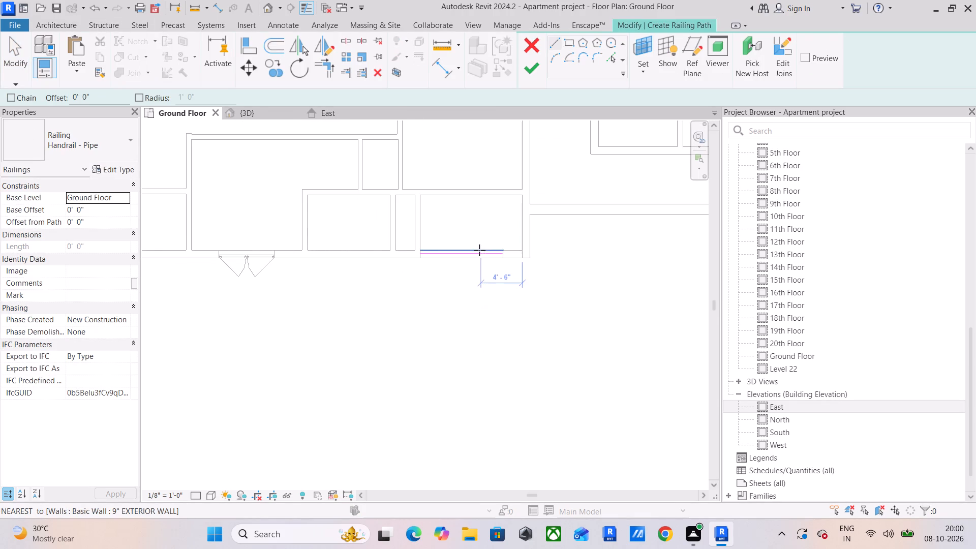
pyautogui.click(528, 70)
# Change the new south wall railing's type to Glass Panel - Bottom Fill.
pyautogui.scroll(-3, 407, 259)
pyautogui.moveTo(408, 261); pyautogui.dragTo(468, 281, button='middle')
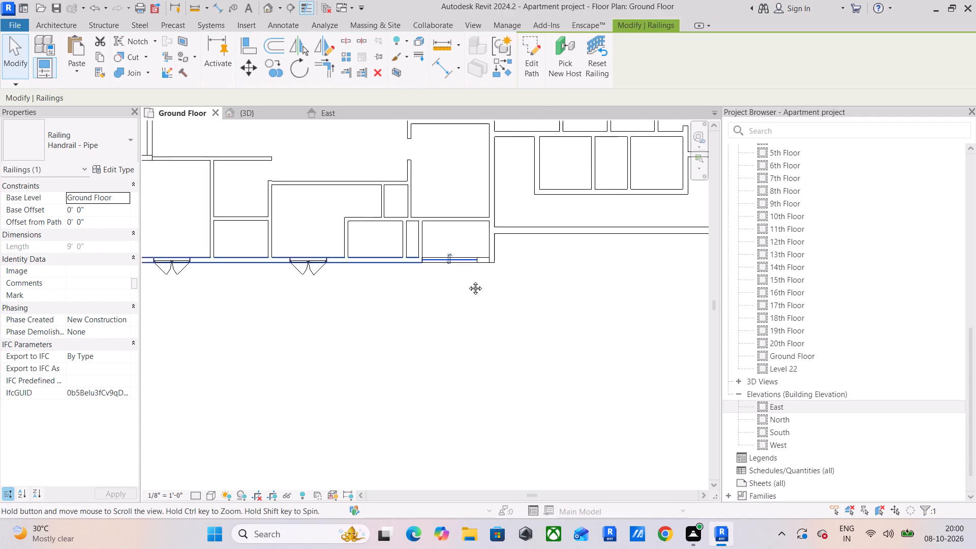
pyautogui.moveTo(468, 281); pyautogui.dragTo(518, 292, button='middle')
pyautogui.moveTo(358, 278); pyautogui.dragTo(418, 307, button='middle')
pyautogui.moveTo(274, 174); pyautogui.dragTo(297, 235, button='middle')
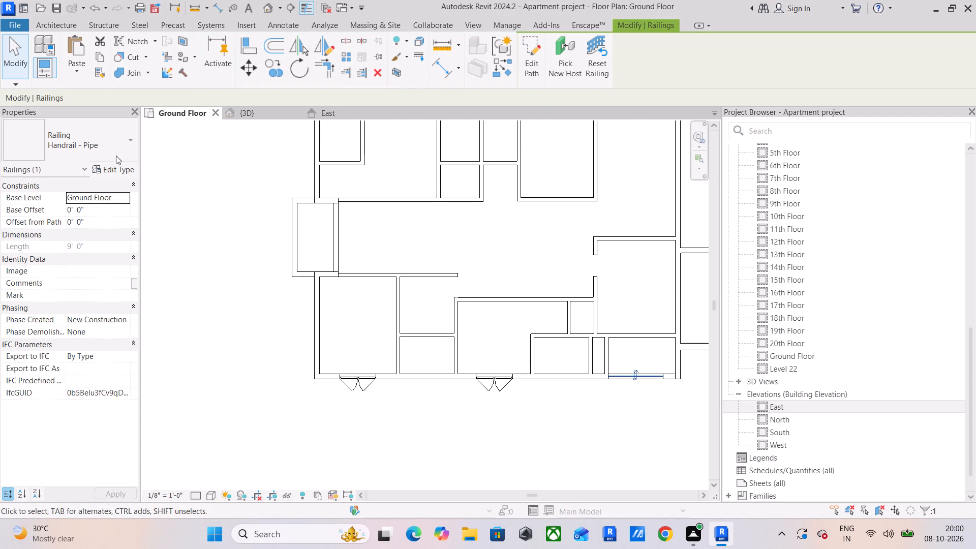
pyautogui.click(106, 138)
pyautogui.click(59, 208)
pyautogui.scroll(4, 314, 200)
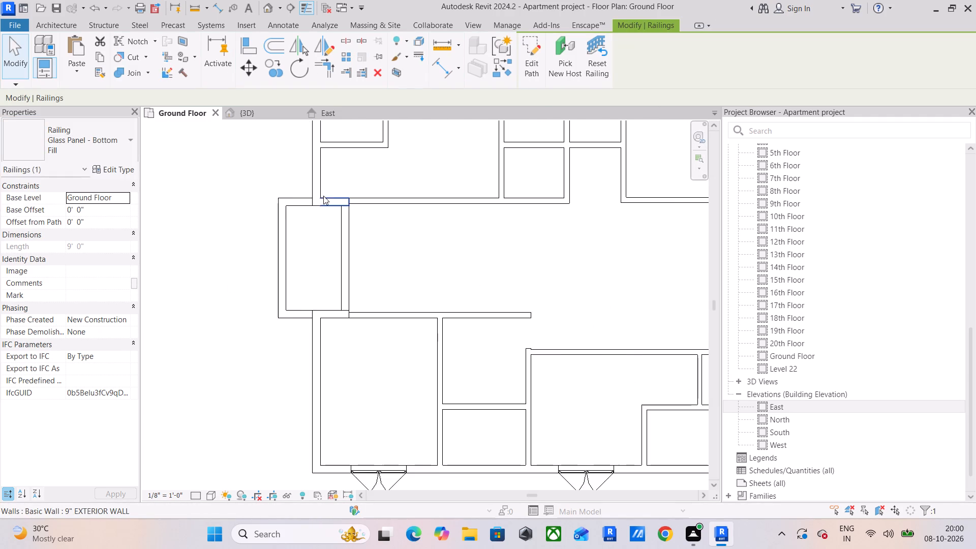
pyautogui.scroll(5, 323, 196)
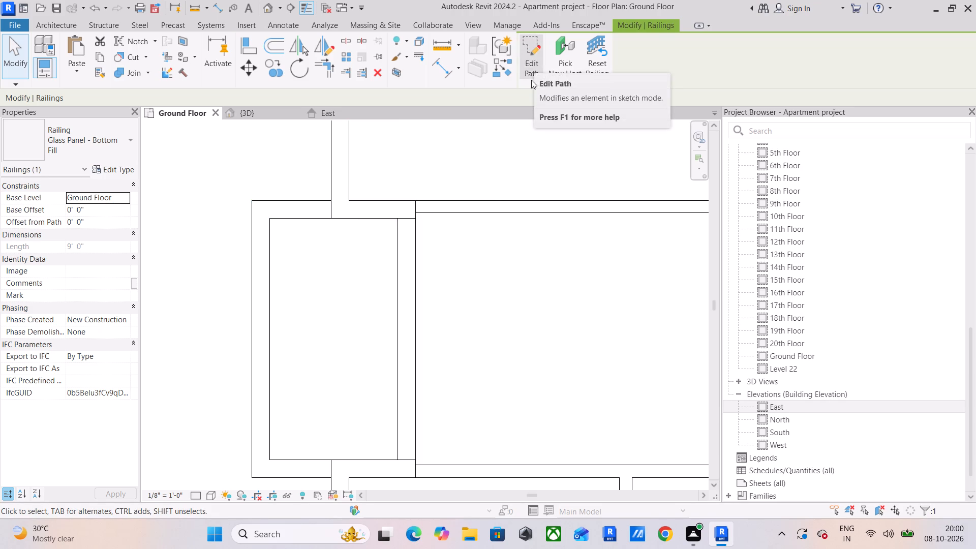
pyautogui.scroll(-12, 410, 225)
pyautogui.moveTo(462, 256); pyautogui.dragTo(411, 255, button='middle')
pyautogui.scroll(3, 585, 340)
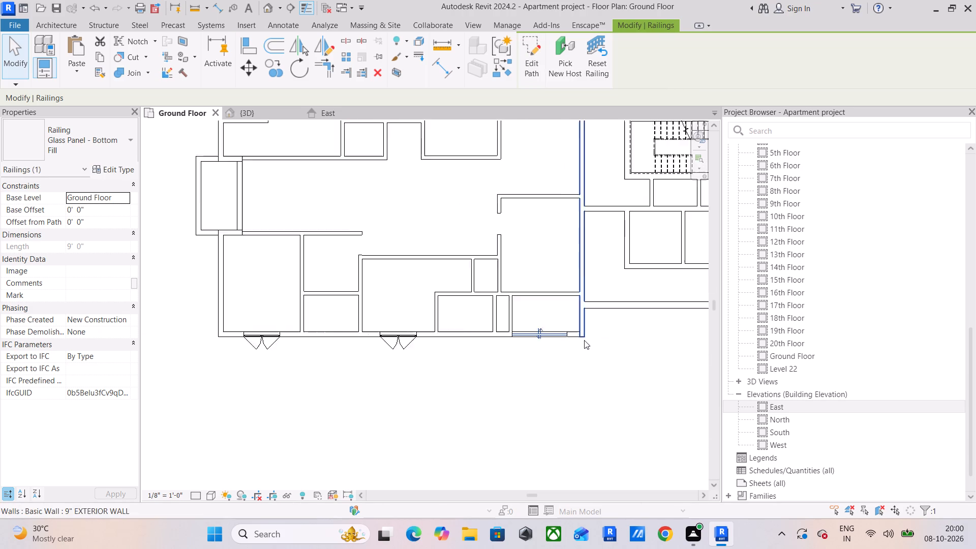
pyautogui.scroll(2, 584, 340)
pyautogui.scroll(3, 489, 351)
pyautogui.click(131, 148)
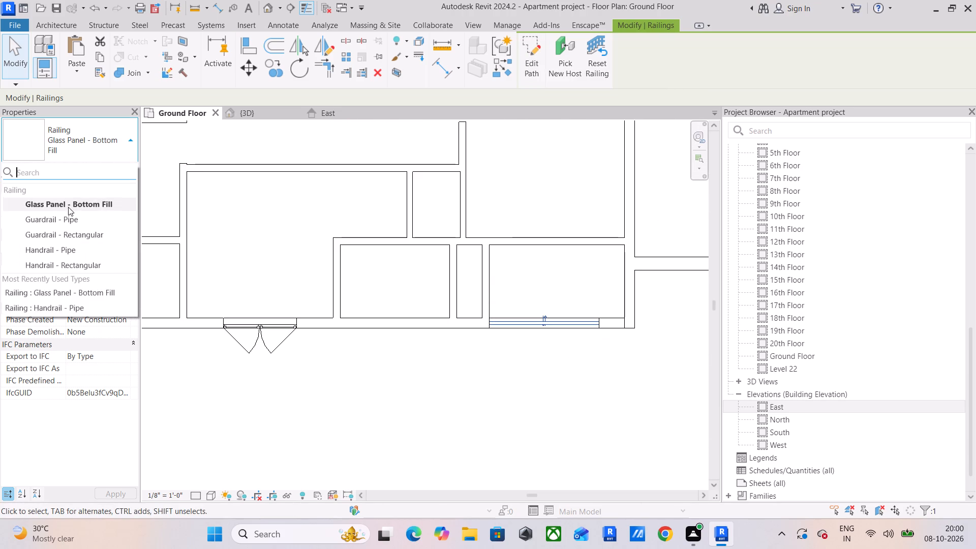
pyautogui.click(397, 437)
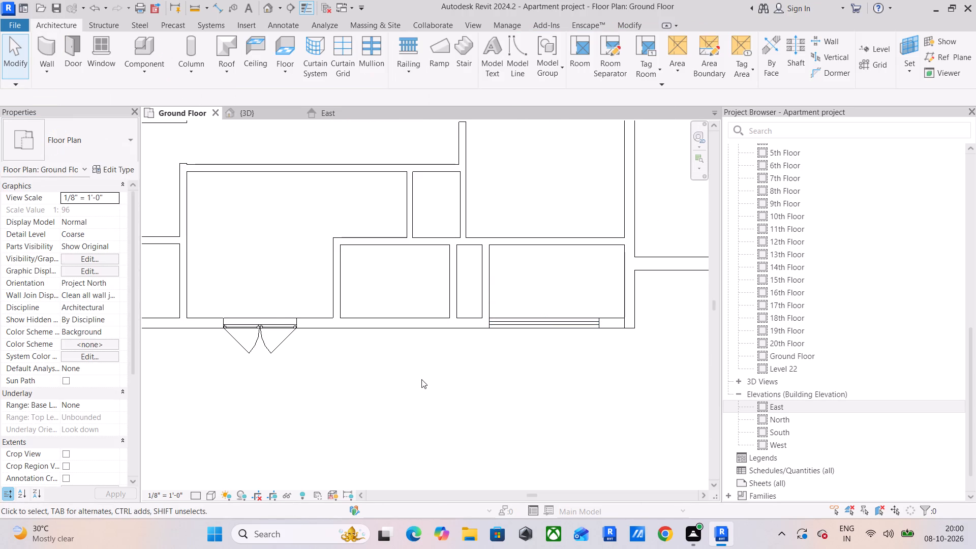
# Start a Glass Panel - Bottom Fill railing along the centreline of the west balcony's north wall, about 3' 3 1/2" long.
pyautogui.scroll(-3, 421, 379)
pyautogui.moveTo(422, 379); pyautogui.dragTo(745, 431, button='middle')
pyautogui.scroll(-3, 622, 306)
pyautogui.click(413, 46)
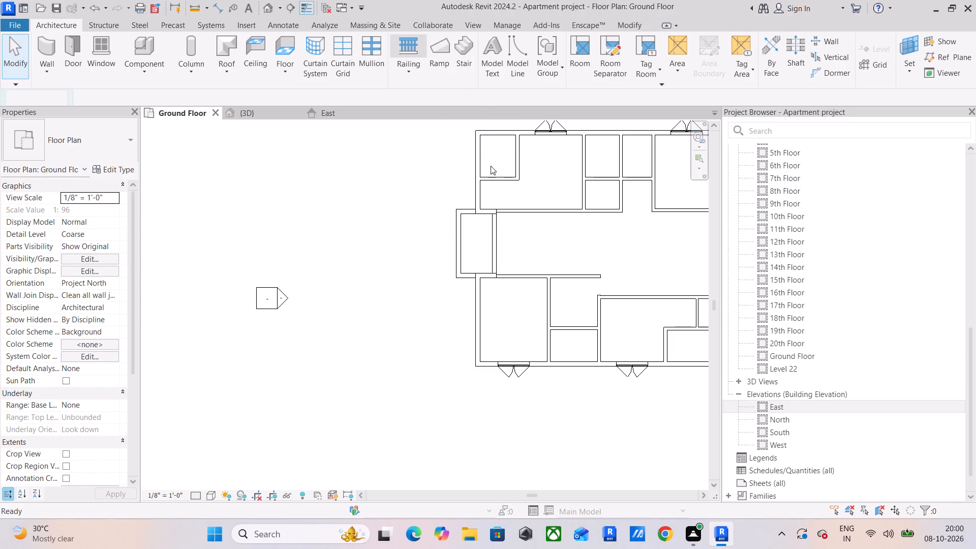
pyautogui.scroll(9, 496, 174)
pyautogui.click(127, 131)
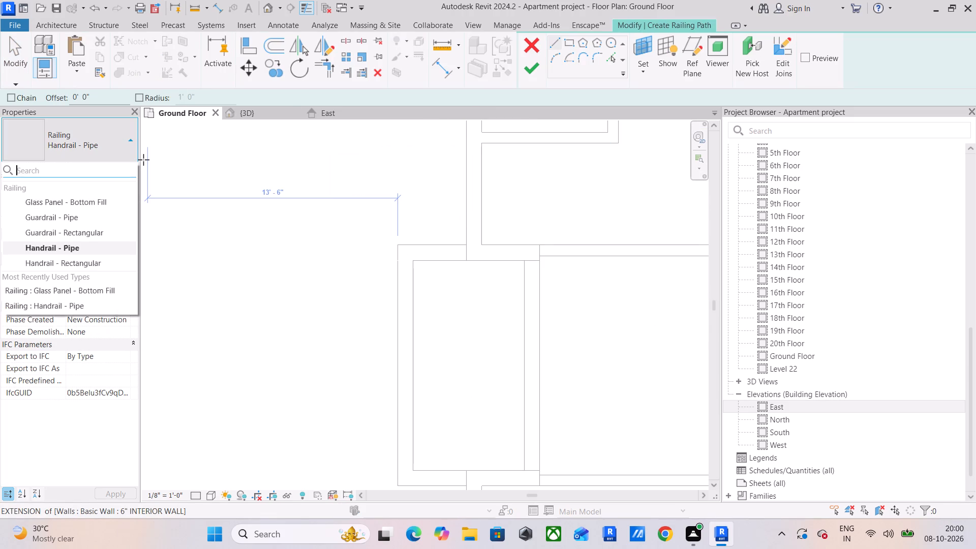
pyautogui.click(77, 207)
pyautogui.scroll(4, 429, 267)
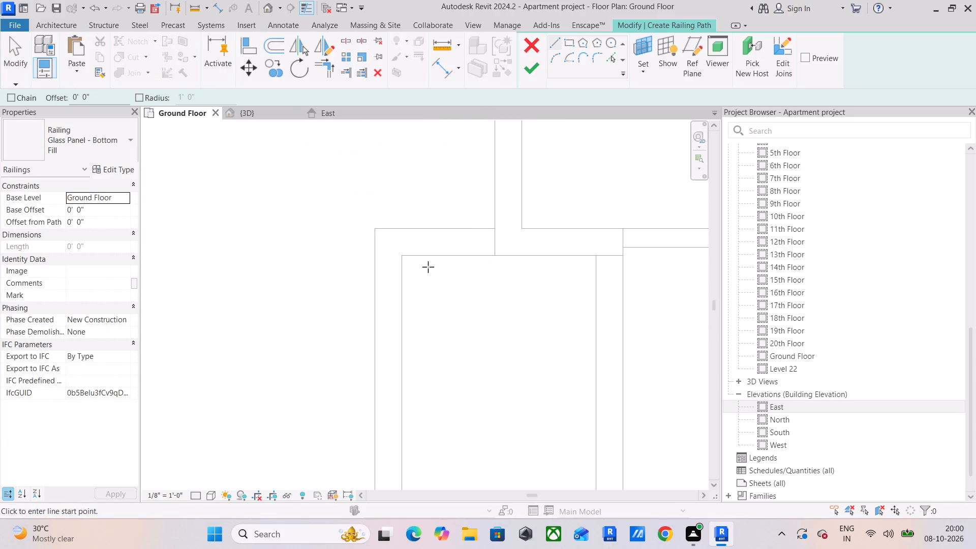
pyautogui.click(495, 243)
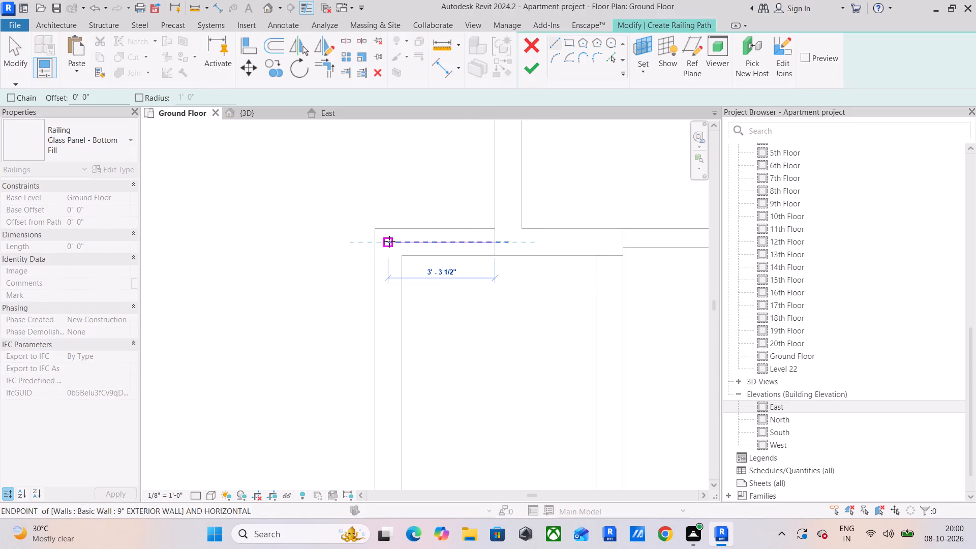
pyautogui.click(389, 241)
# Continue the railing path along the balcony's west and south wall centrelines to the exterior wall, and finish the railing.
pyautogui.click(385, 242)
pyautogui.moveTo(390, 333); pyautogui.dragTo(398, 275, button='middle')
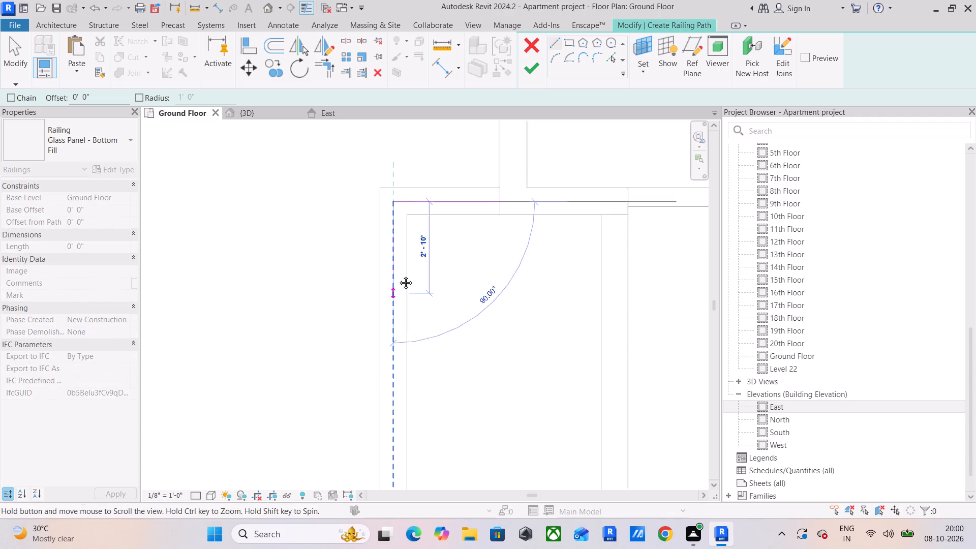
pyautogui.moveTo(398, 275); pyautogui.dragTo(402, 219, button='middle')
pyautogui.moveTo(385, 319); pyautogui.dragTo(398, 267, button='middle')
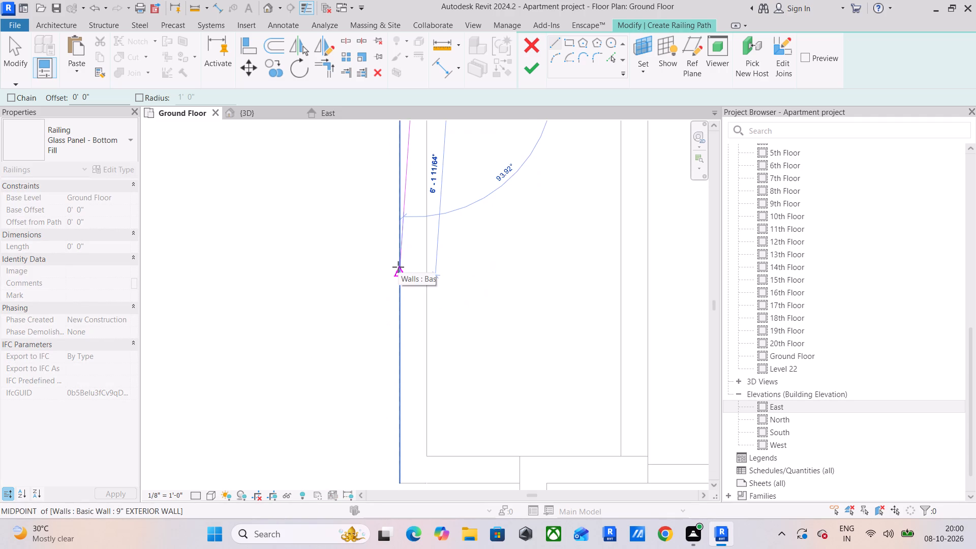
pyautogui.moveTo(419, 356); pyautogui.dragTo(424, 218, button='middle')
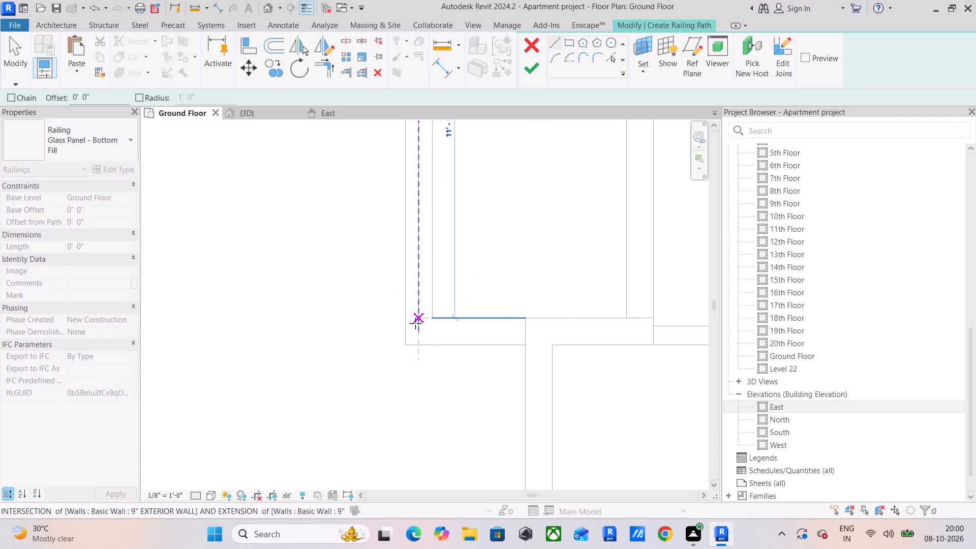
pyautogui.click(417, 330)
pyautogui.click(420, 330)
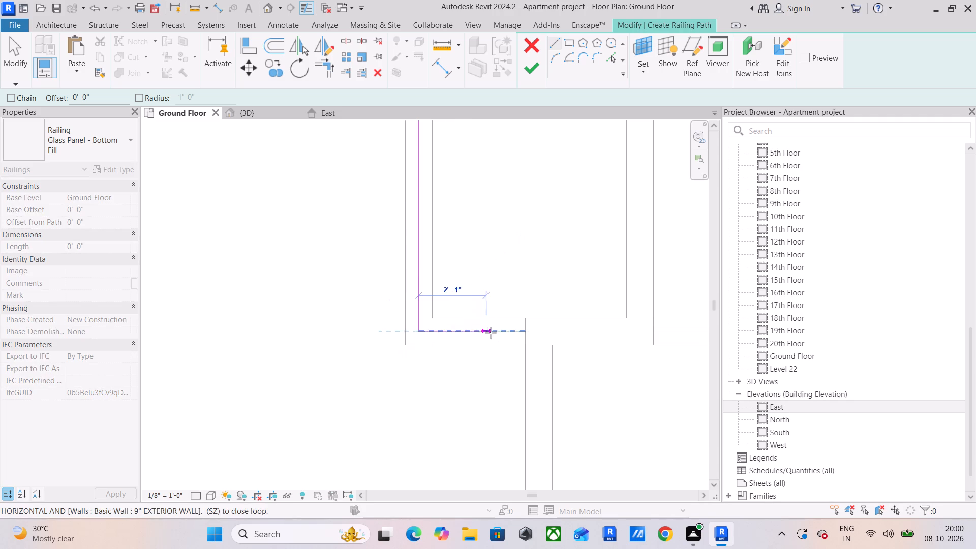
pyautogui.click(525, 338)
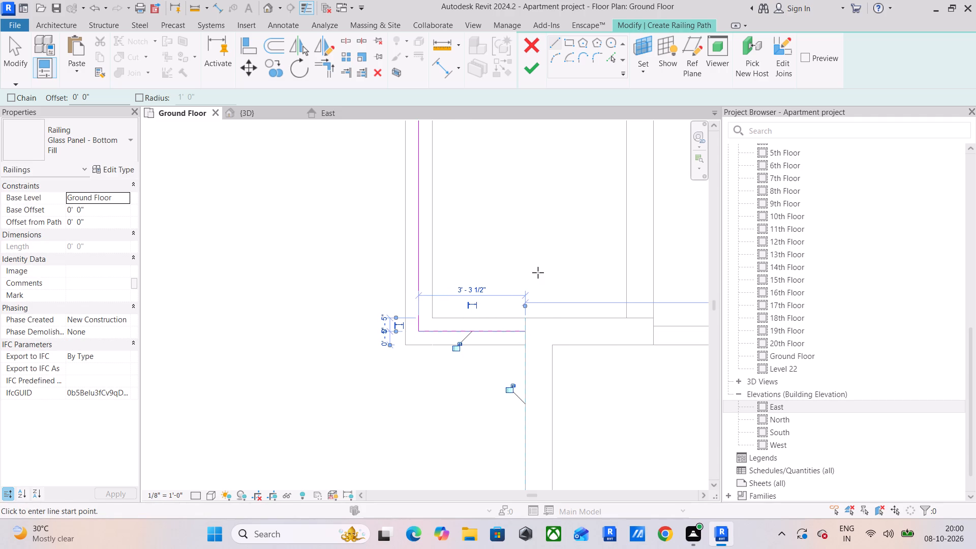
pyautogui.press('Escape')
pyautogui.click(531, 73)
pyautogui.scroll(-4, 511, 243)
pyautogui.moveTo(517, 251); pyautogui.dragTo(485, 318, button='middle')
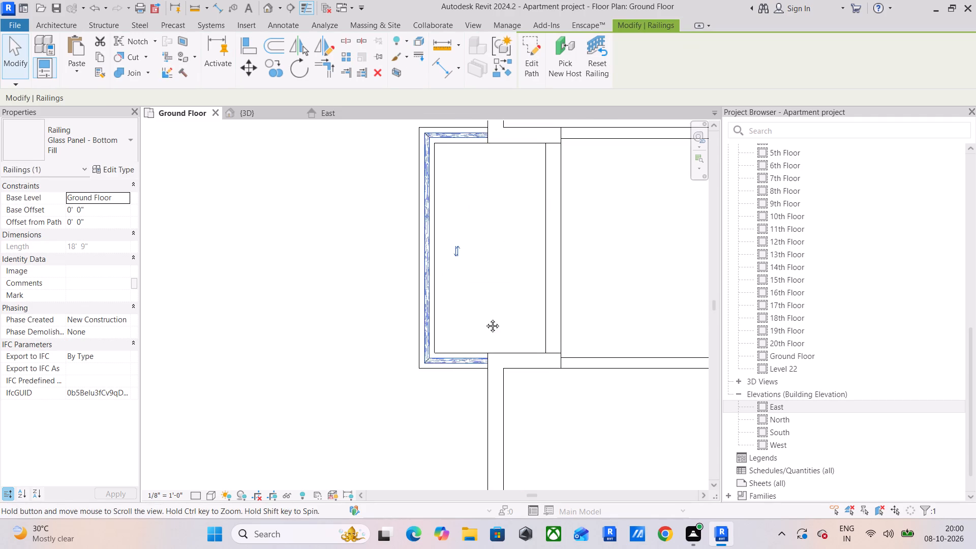
pyautogui.moveTo(485, 318); pyautogui.dragTo(484, 320, button='middle')
pyautogui.scroll(-4, 482, 221)
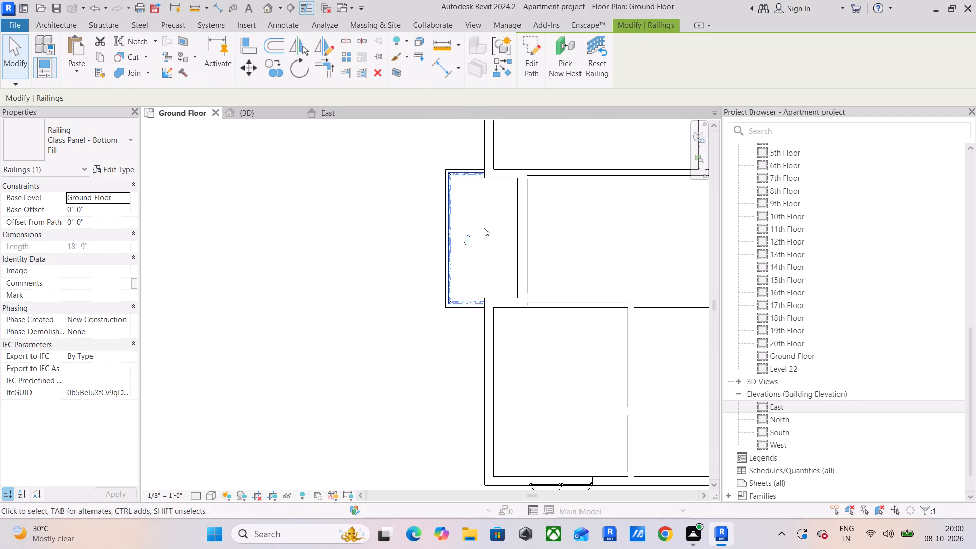
pyautogui.press('Escape')
# Create a three-sided Glass Panel - Bottom Fill railing along the north apartment's west balcony walls, with 1' 10 1/2" returns and a 12' 3" west side.
pyautogui.moveTo(433, 232); pyautogui.dragTo(346, 430, button='middle')
pyautogui.scroll(-5, 400, 367)
pyautogui.moveTo(438, 327); pyautogui.dragTo(455, 409, button='middle')
pyautogui.moveTo(456, 295); pyautogui.dragTo(457, 360, button='middle')
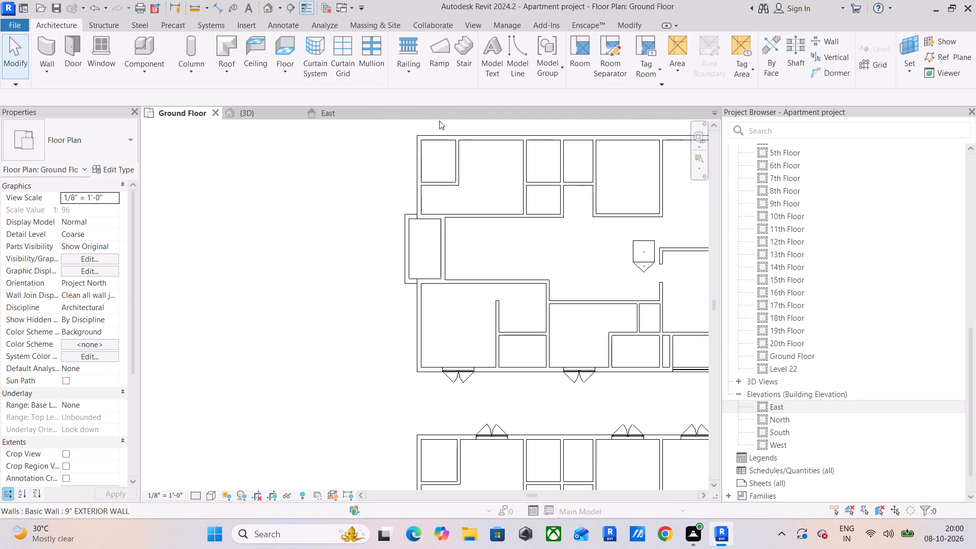
pyautogui.click(405, 52)
pyautogui.scroll(9, 406, 192)
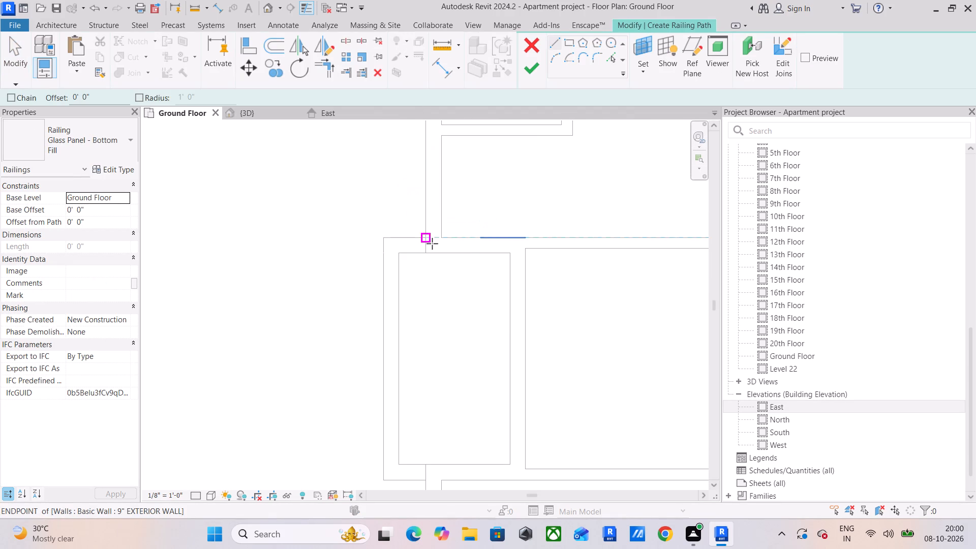
pyautogui.scroll(3, 432, 246)
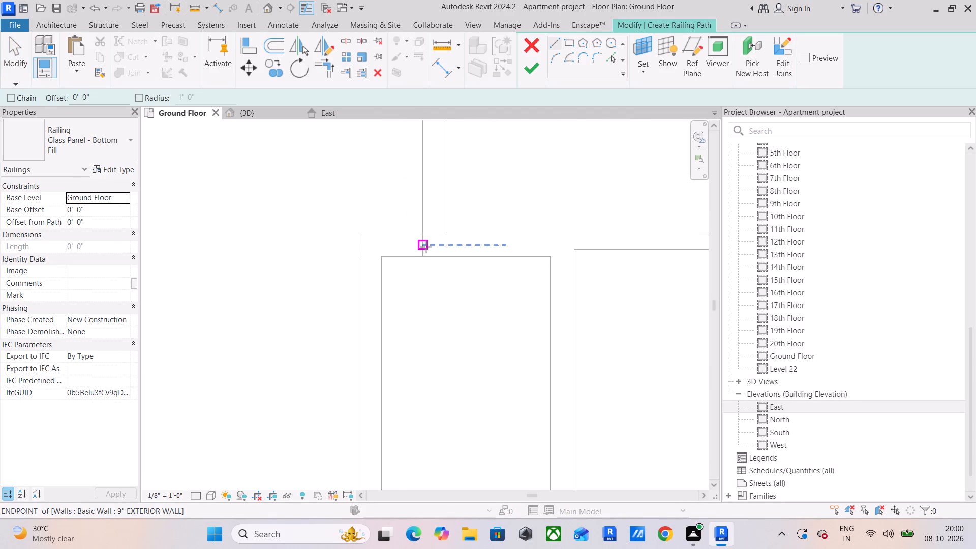
pyautogui.click(426, 247)
pyautogui.click(368, 247)
pyautogui.click(370, 247)
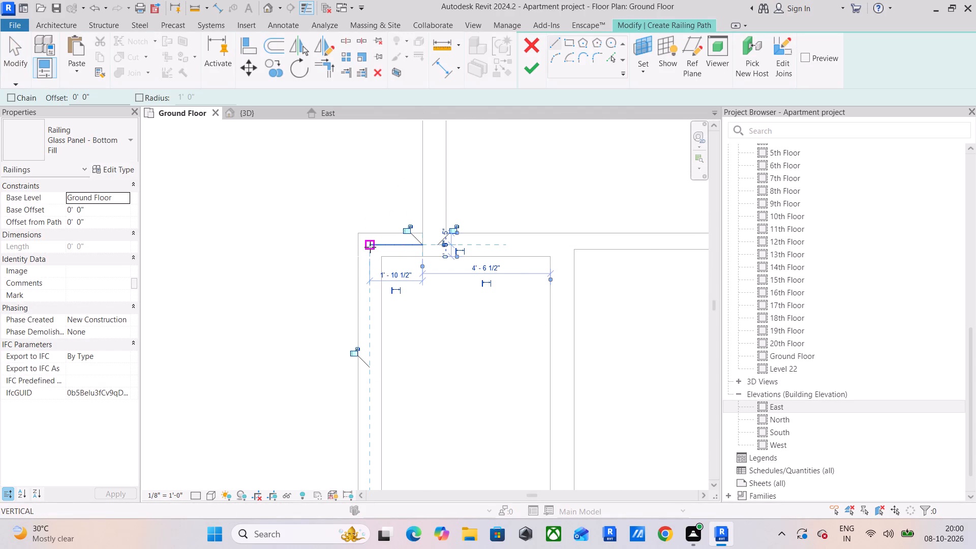
pyautogui.moveTo(365, 325); pyautogui.dragTo(385, 155, button='middle')
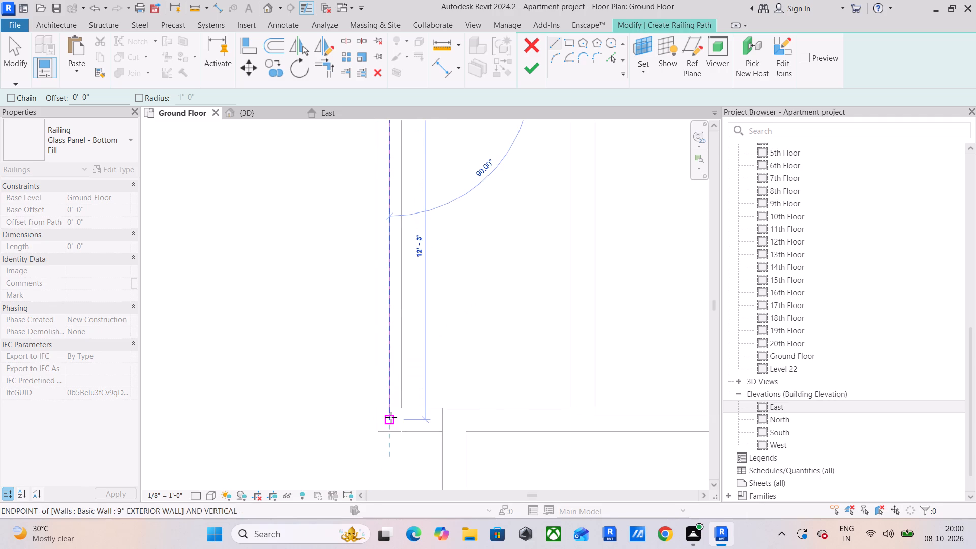
pyautogui.click(391, 417)
pyautogui.click(391, 418)
pyautogui.click(444, 421)
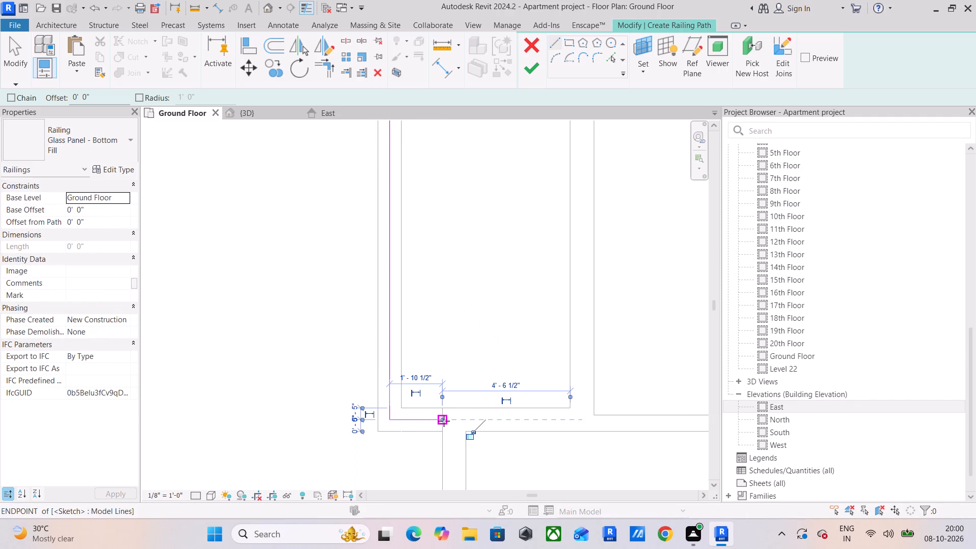
pyautogui.press('Escape')
pyautogui.click(526, 76)
pyautogui.click(293, 255)
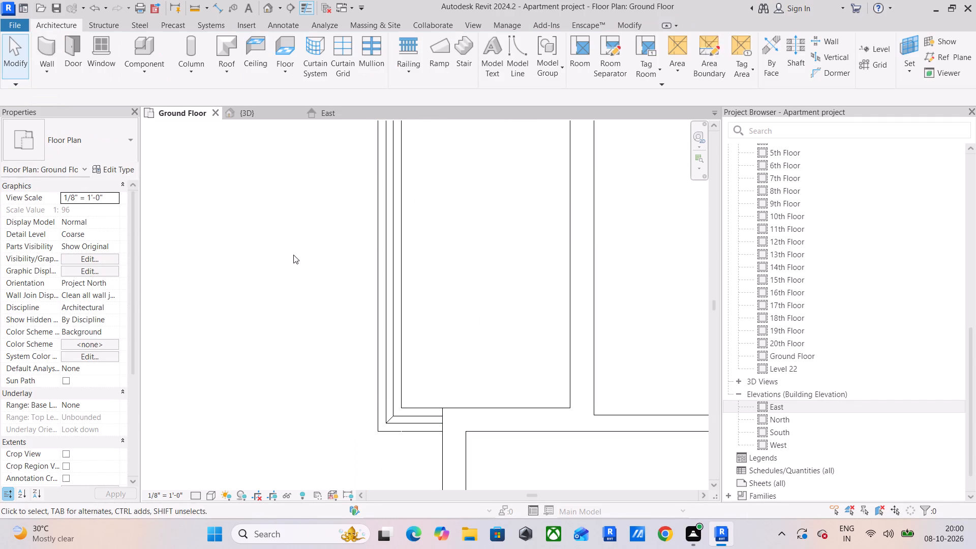
# Place three 6' x 5' Window-Casement-Double-Awning-Double windows in the north apartment's north wall, each centred on its room.
pyautogui.scroll(-4, 361, 274)
pyautogui.moveTo(473, 275); pyautogui.dragTo(365, 321, button='middle')
pyautogui.scroll(-4, 404, 309)
pyautogui.moveTo(535, 316); pyautogui.dragTo(502, 355, button='middle')
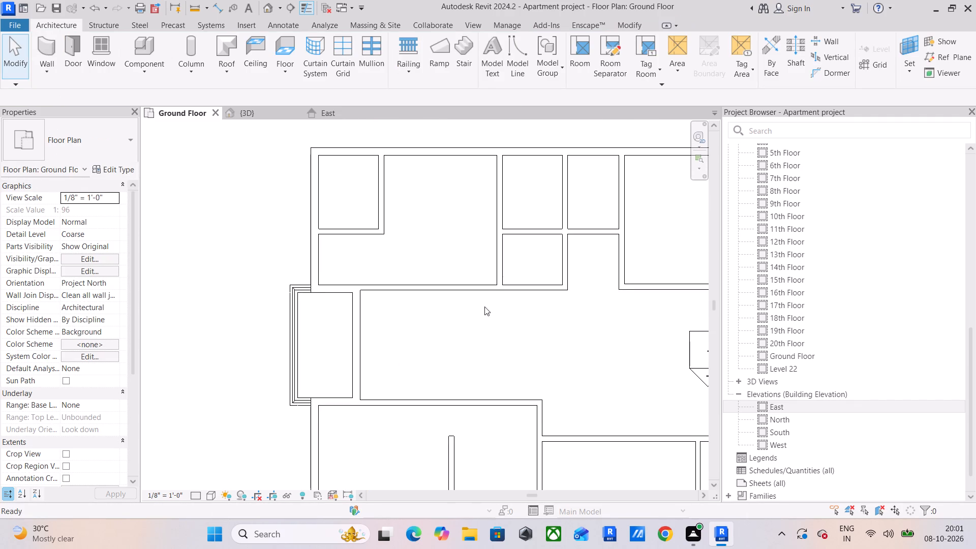
pyautogui.scroll(-2, 453, 262)
pyautogui.moveTo(453, 262); pyautogui.dragTo(348, 169, button='middle')
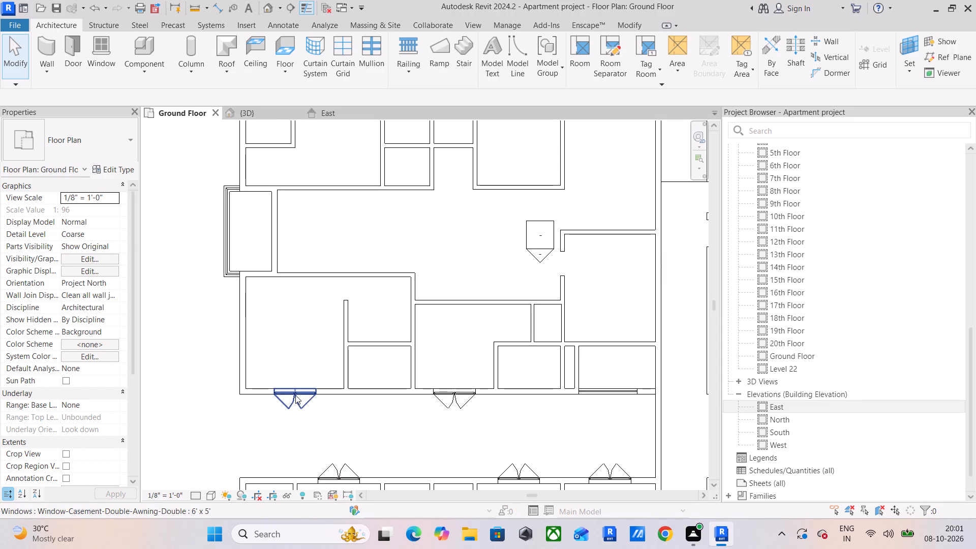
pyautogui.click(295, 395)
pyautogui.click(497, 64)
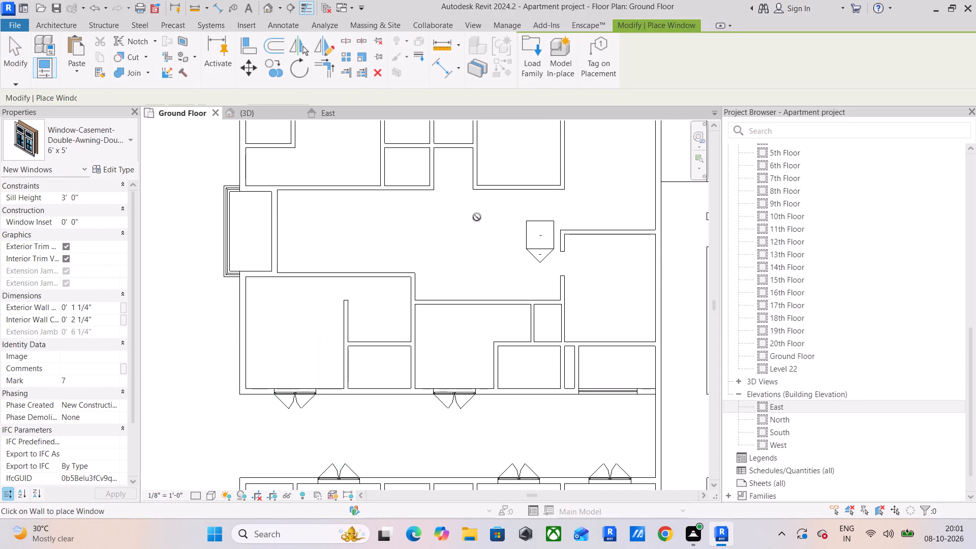
pyautogui.moveTo(343, 201); pyautogui.dragTo(373, 324, button='middle')
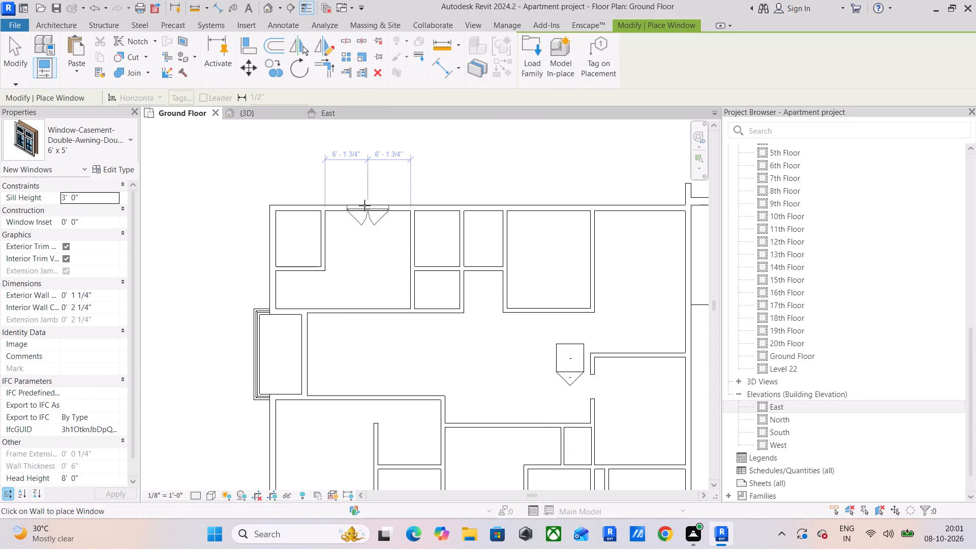
pyautogui.click(364, 201)
pyautogui.moveTo(534, 205); pyautogui.dragTo(441, 210, button='middle')
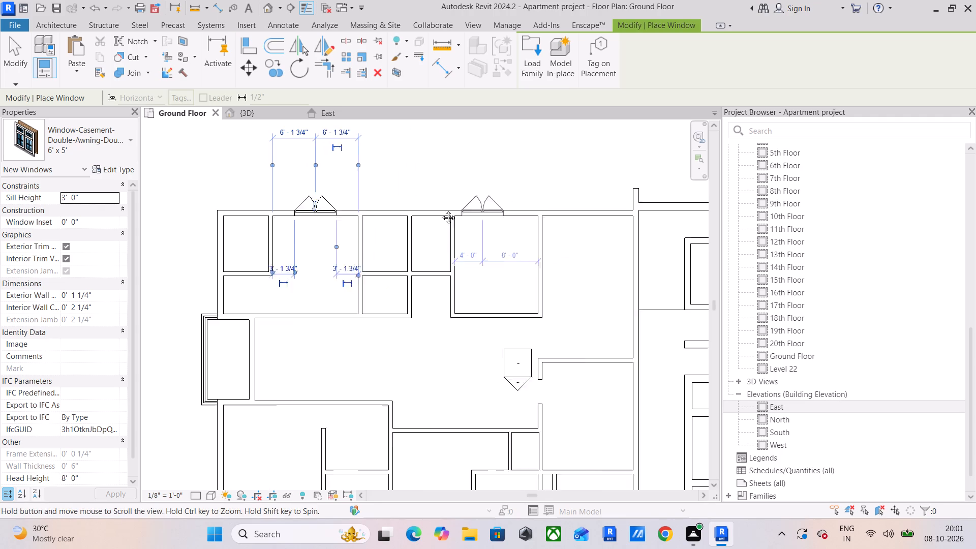
pyautogui.moveTo(441, 210); pyautogui.dragTo(434, 210, button='middle')
pyautogui.click(449, 207)
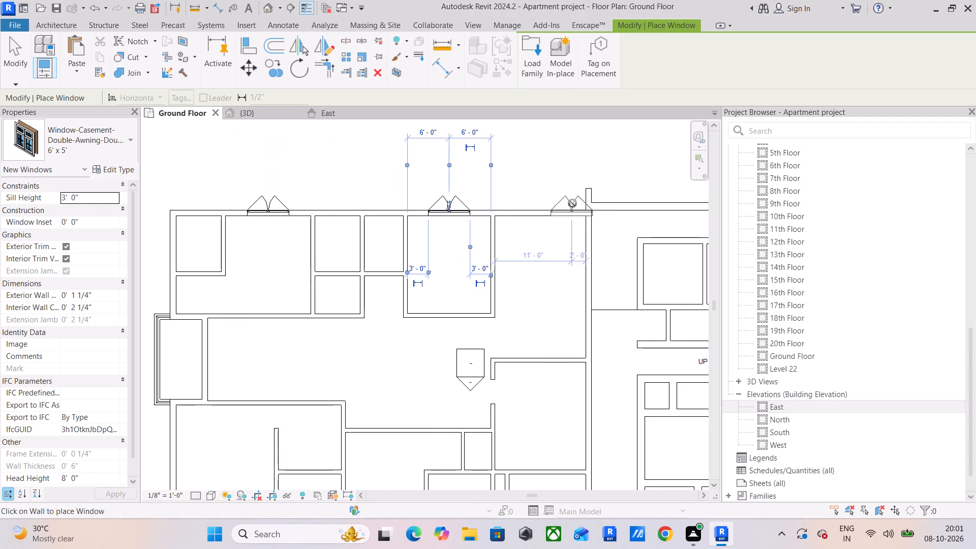
pyautogui.click(537, 207)
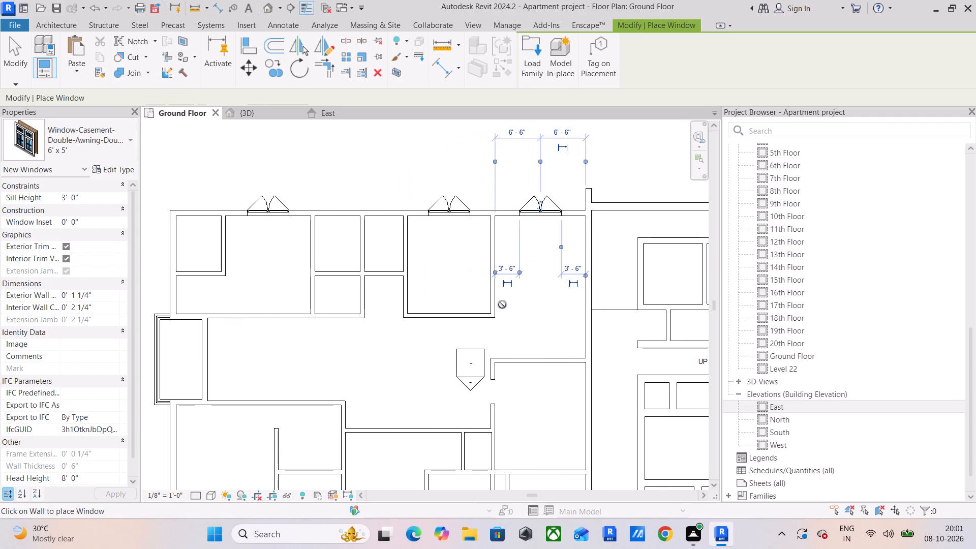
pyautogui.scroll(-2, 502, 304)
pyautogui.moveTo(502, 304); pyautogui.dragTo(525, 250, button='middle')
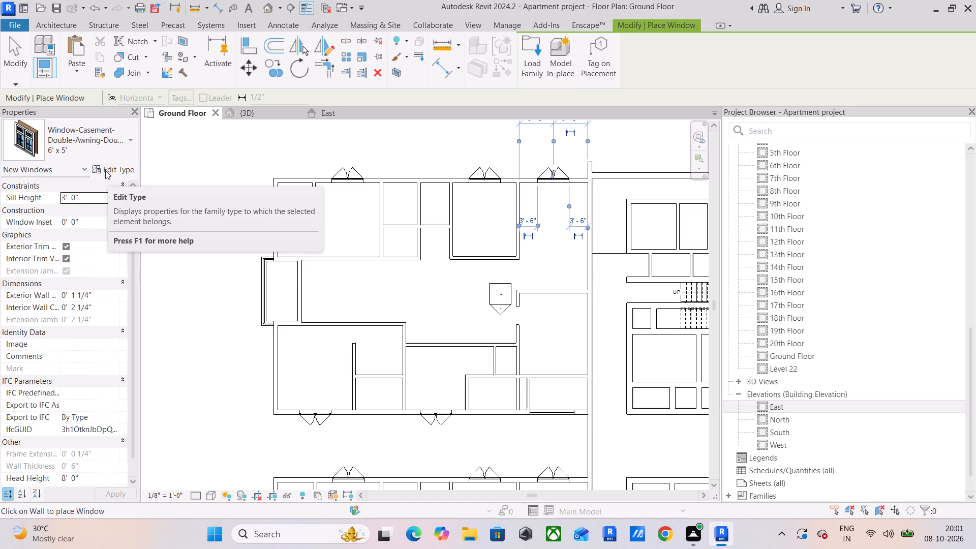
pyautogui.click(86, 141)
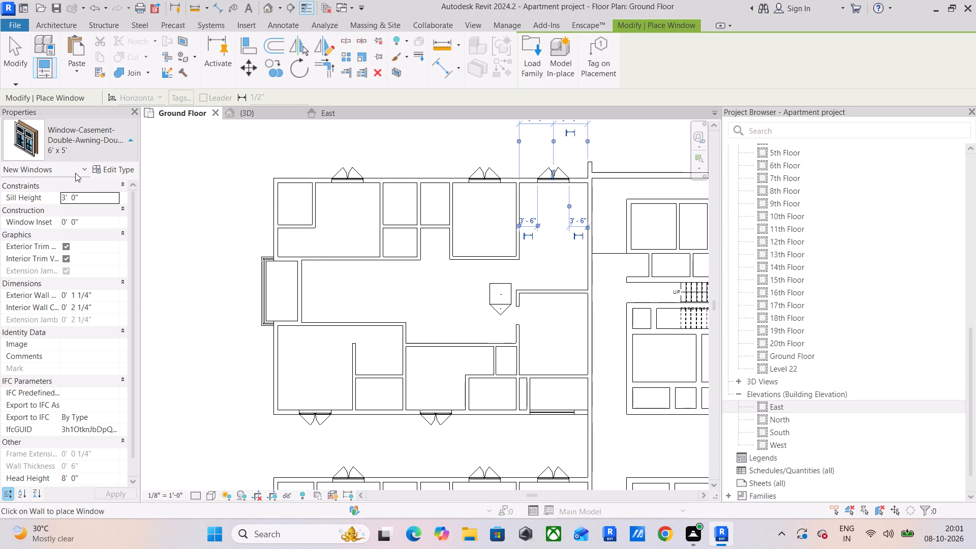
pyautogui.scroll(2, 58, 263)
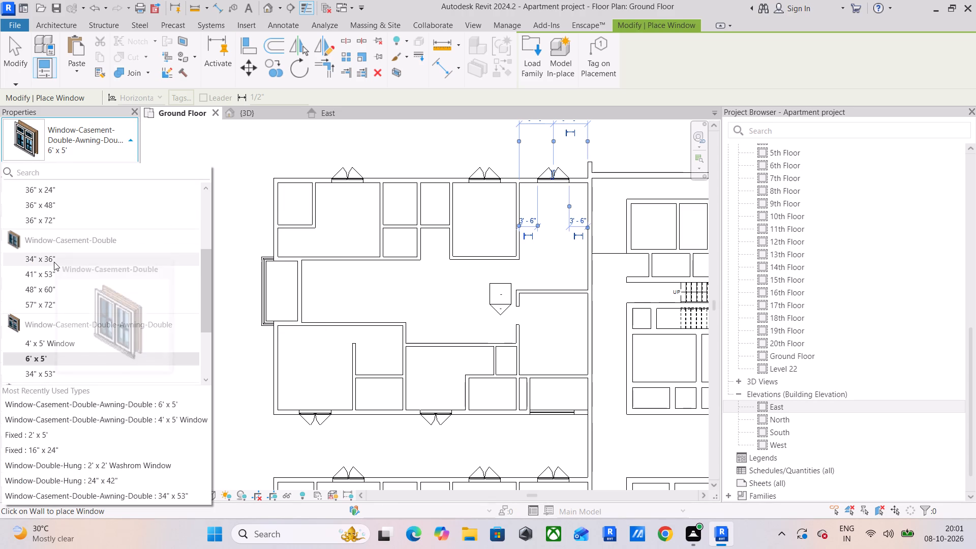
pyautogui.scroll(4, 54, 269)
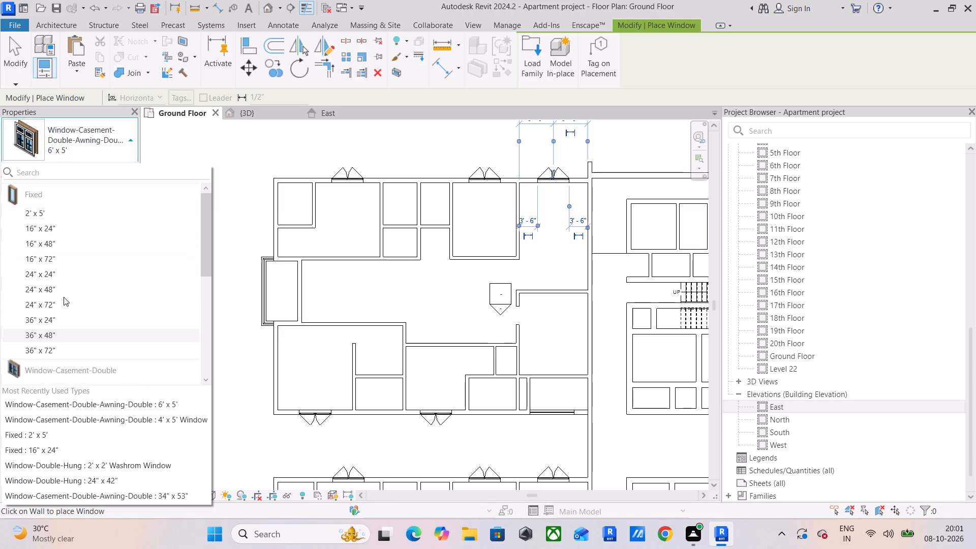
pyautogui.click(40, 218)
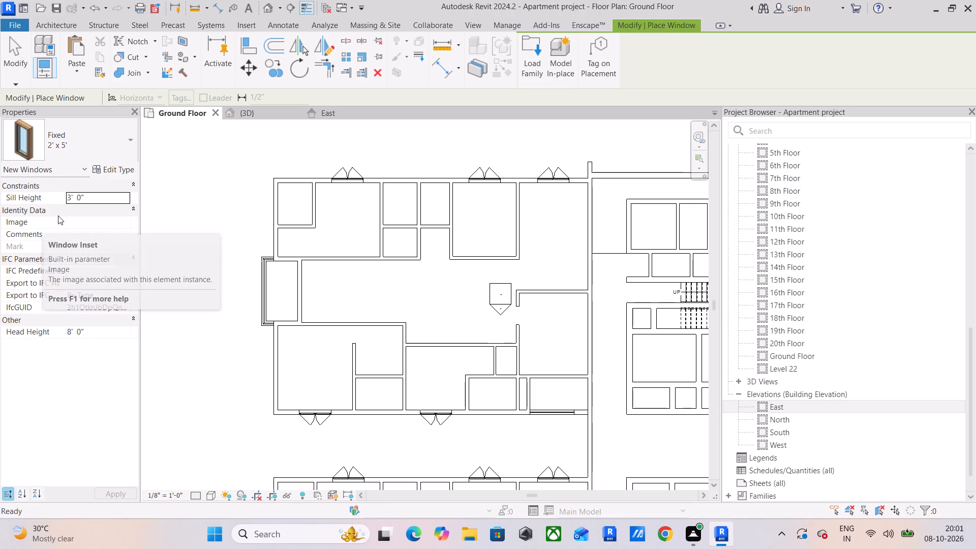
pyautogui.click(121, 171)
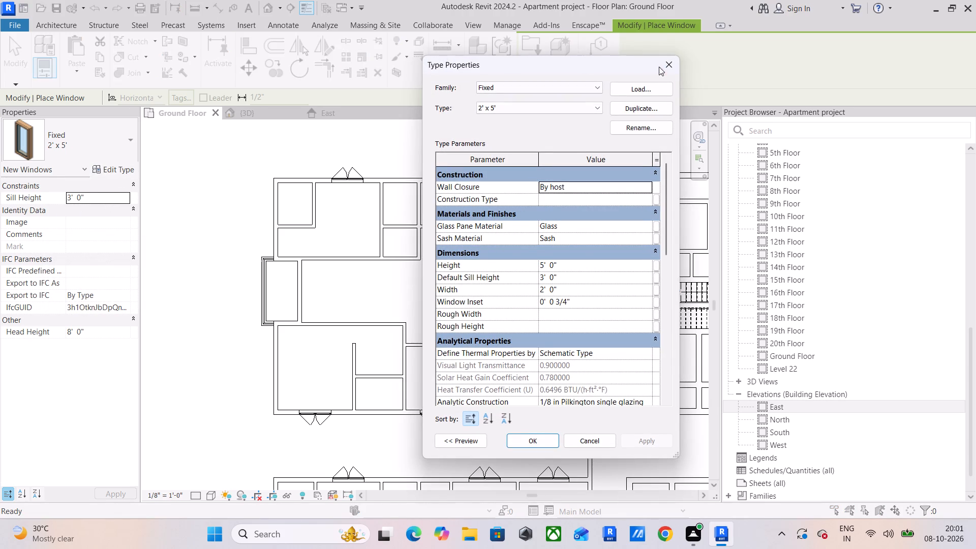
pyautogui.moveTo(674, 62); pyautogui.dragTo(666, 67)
# Place two Window-Double-Hung 2' x 2' Washrom Windows in the north apartment's north wall, 2' 0" and 4' 0" from their rooms' west walls.
pyautogui.click(123, 143)
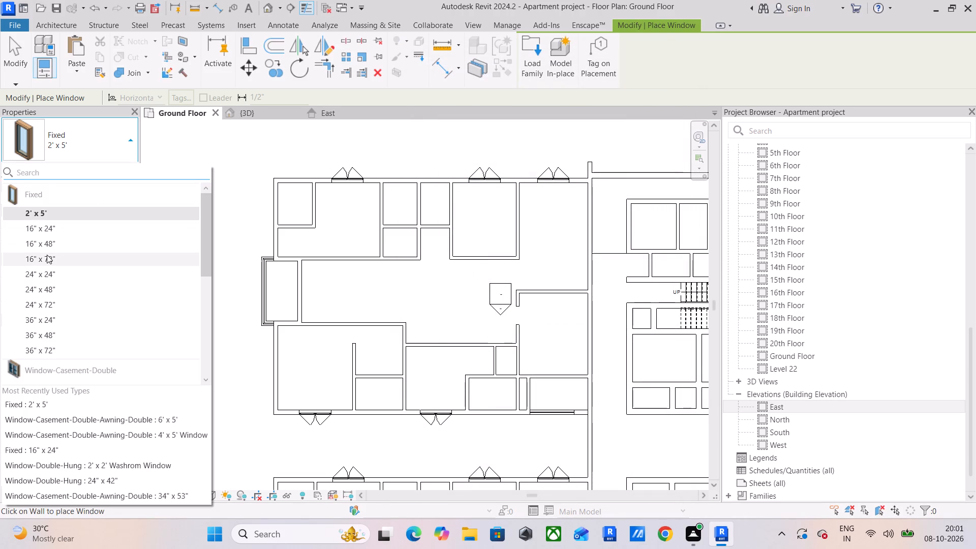
pyautogui.scroll(-5, 47, 255)
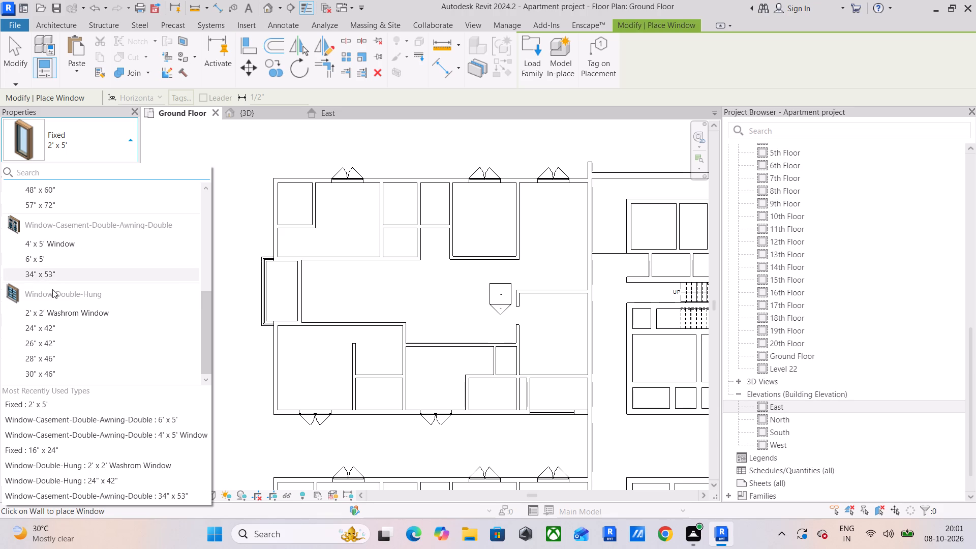
pyautogui.click(63, 317)
pyautogui.scroll(3, 263, 181)
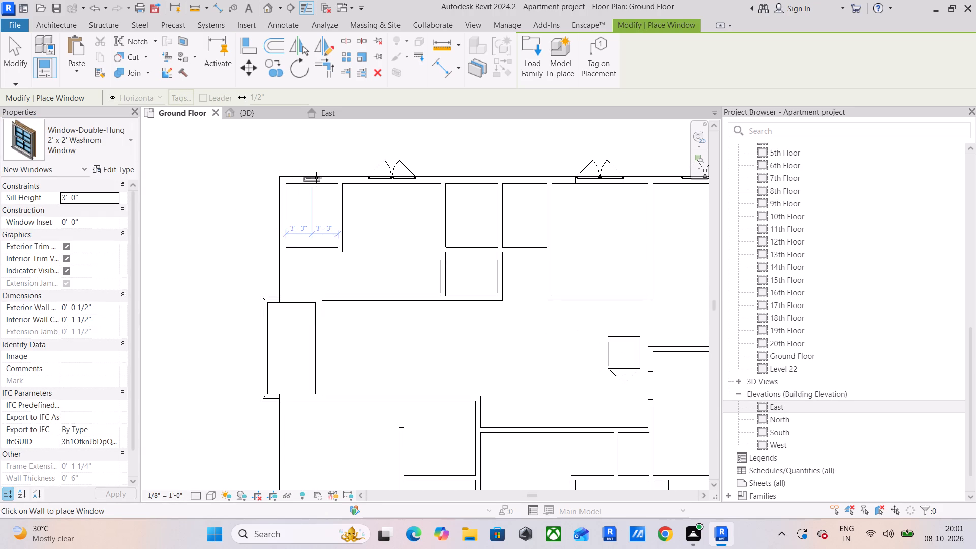
pyautogui.scroll(5, 316, 178)
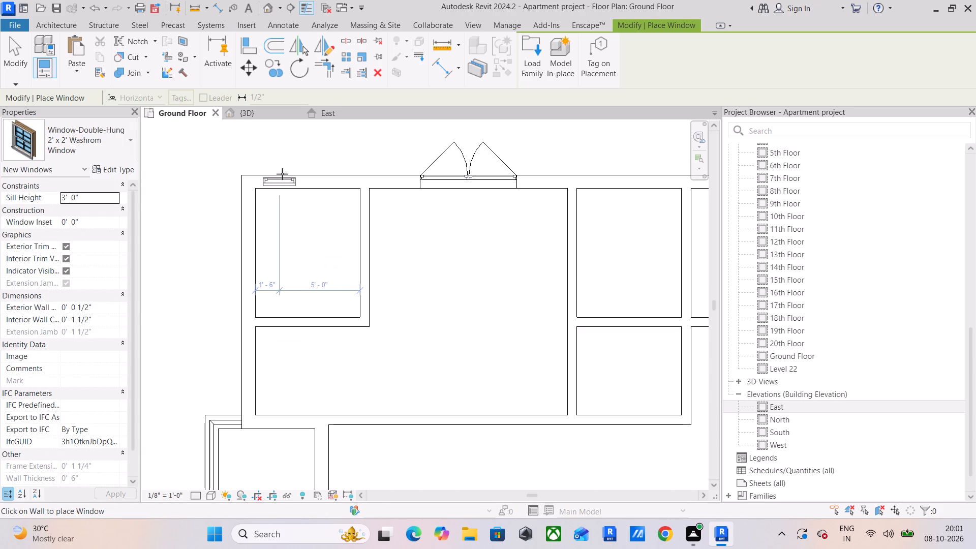
pyautogui.click(285, 174)
pyautogui.scroll(-4, 334, 212)
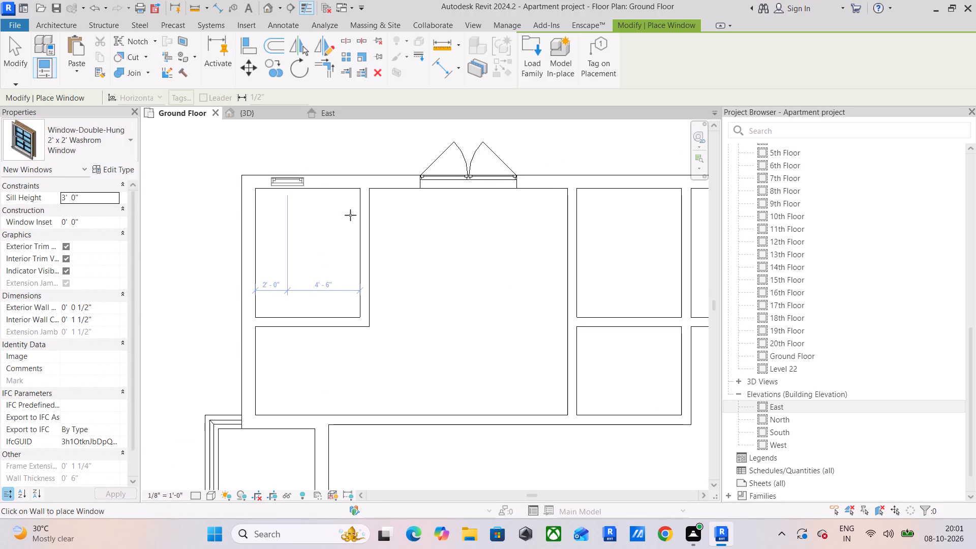
pyautogui.moveTo(401, 257); pyautogui.dragTo(252, 265, button='middle')
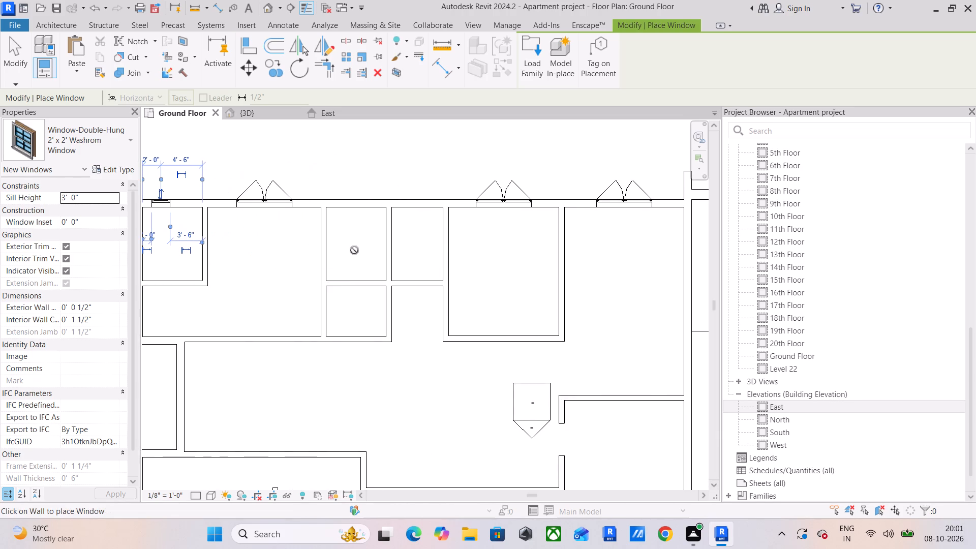
pyautogui.scroll(4, 367, 204)
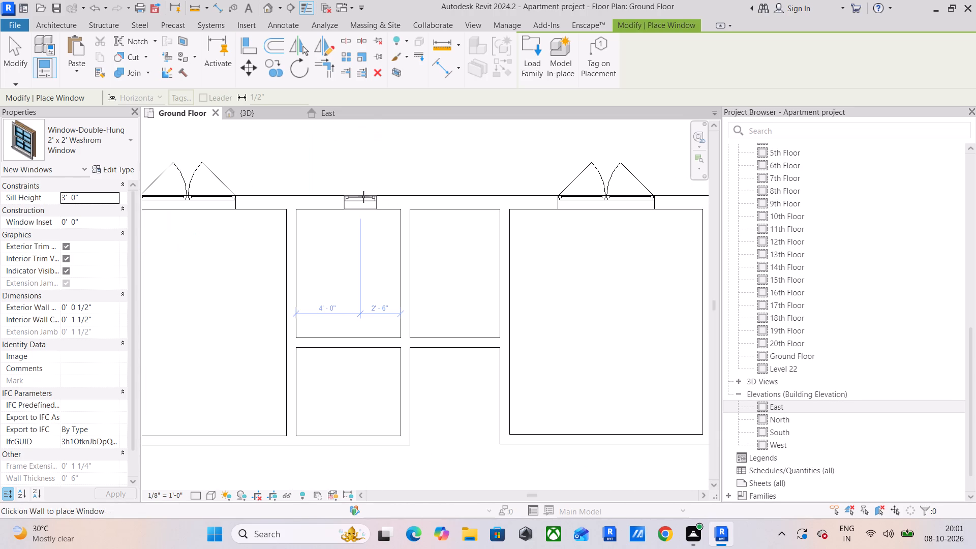
pyautogui.click(362, 196)
# Add two 2' x 2' washroom windows to the north apartment's south wall, 7' 6" and 3' 0" from their rooms' west walls.
pyautogui.scroll(-4, 405, 249)
pyautogui.moveTo(423, 253); pyautogui.dragTo(400, 183, button='middle')
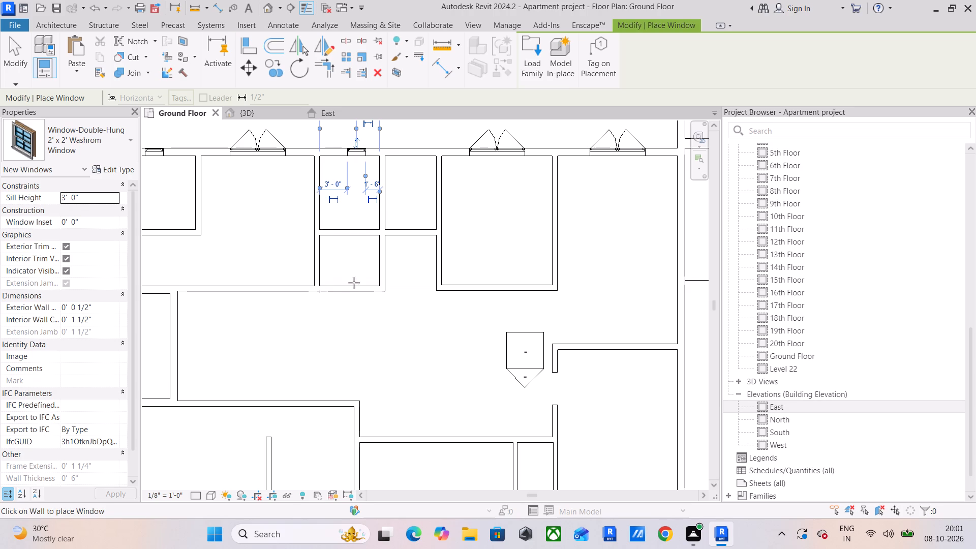
pyautogui.moveTo(353, 283); pyautogui.dragTo(504, 217, button='middle')
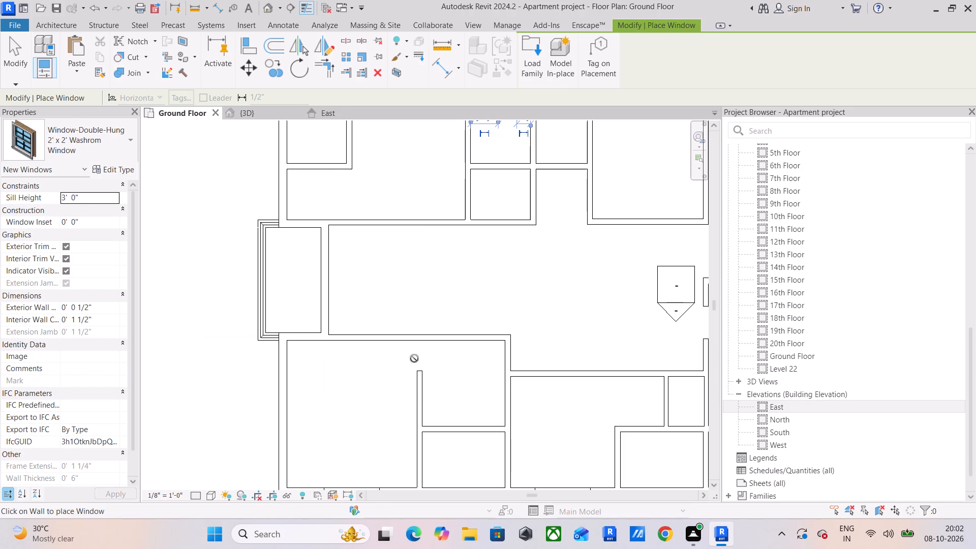
pyautogui.moveTo(414, 358); pyautogui.dragTo(369, 241, button='middle')
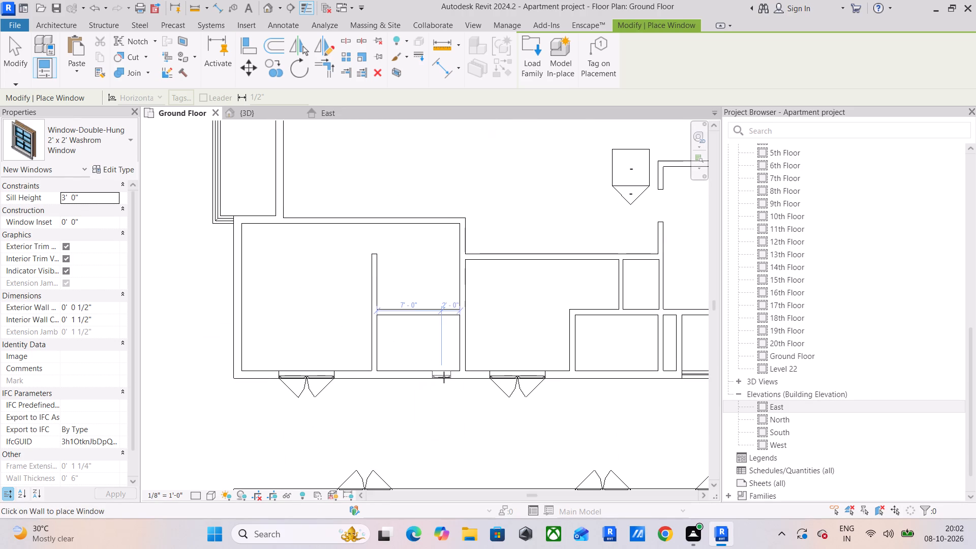
pyautogui.click(446, 378)
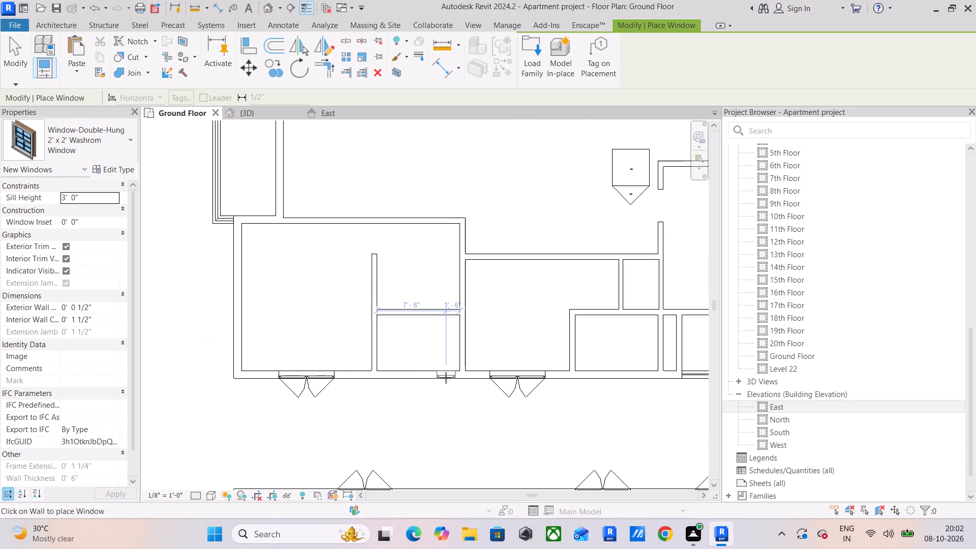
pyautogui.moveTo(485, 376); pyautogui.dragTo(300, 378, button='middle')
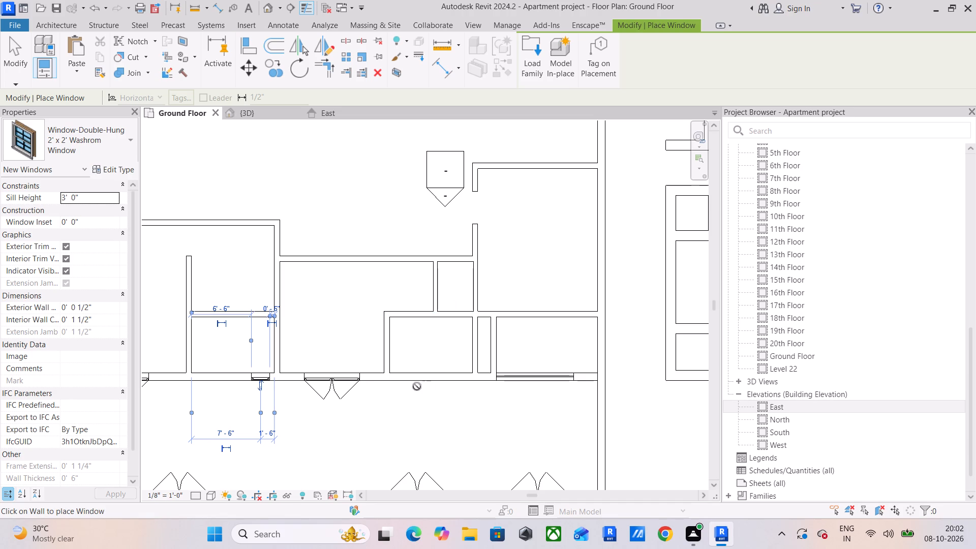
pyautogui.click(417, 383)
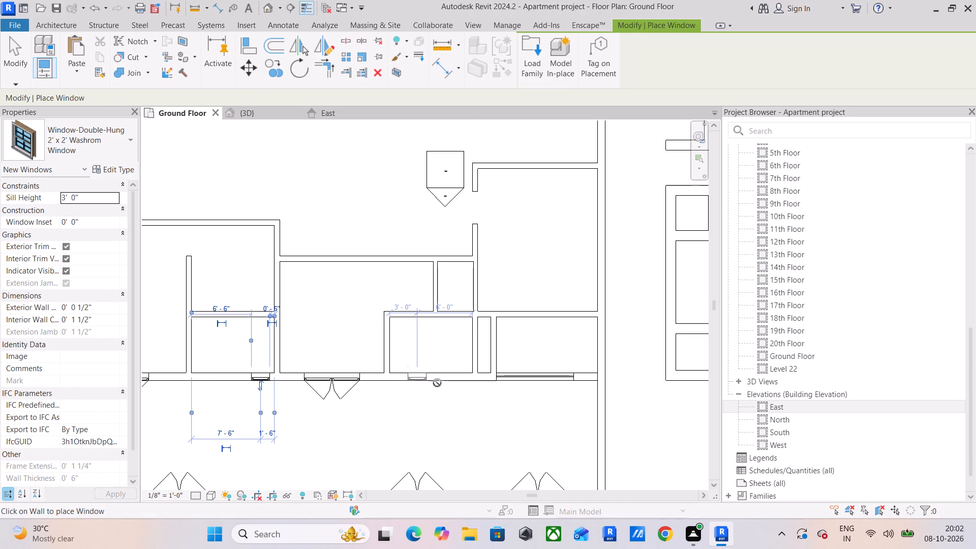
# Place a 2' x 2' washroom window in the south apartment's north wall, 4' 6" from the small middle room's west wall.
pyautogui.scroll(-3, 461, 376)
pyautogui.moveTo(465, 374); pyautogui.dragTo(301, 347, button='middle')
pyautogui.moveTo(309, 344); pyautogui.dragTo(434, 210, button='middle')
pyautogui.moveTo(379, 326); pyautogui.dragTo(421, 272, button='middle')
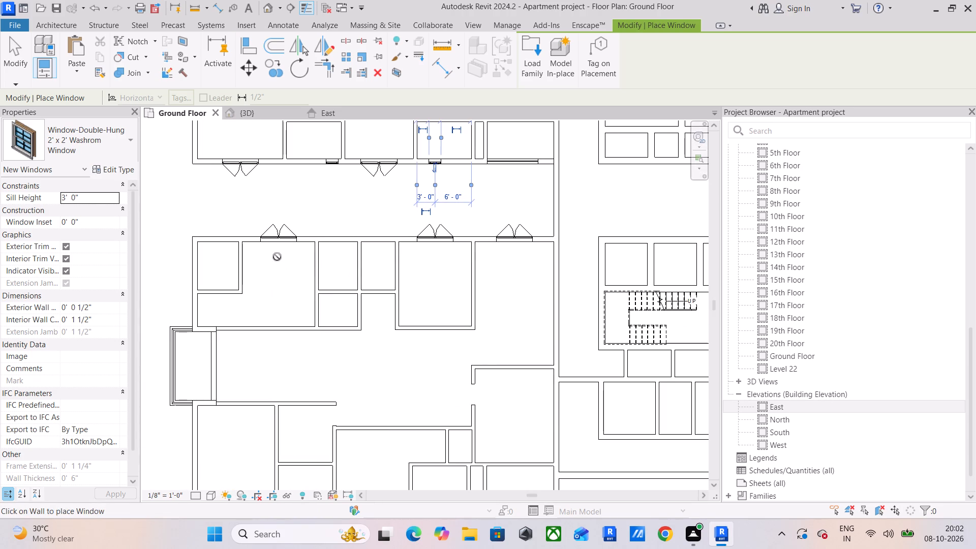
pyautogui.click(345, 234)
# Add two 2' x 2' washroom windows to the south apartment's south wall, 6' 6" and 3' 6" from their rooms' west walls.
pyautogui.moveTo(355, 324); pyautogui.dragTo(355, 300, button='middle')
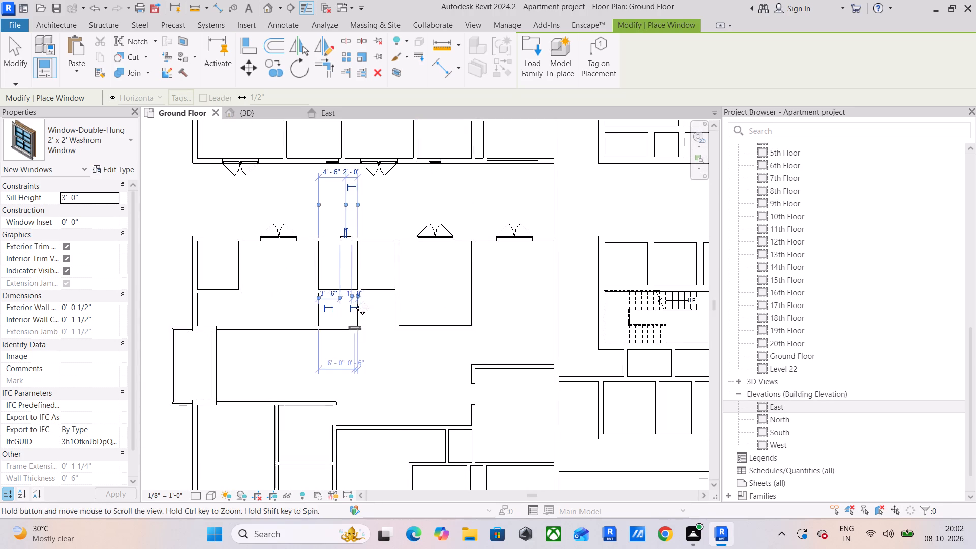
pyautogui.moveTo(355, 300); pyautogui.dragTo(355, 228, button='middle')
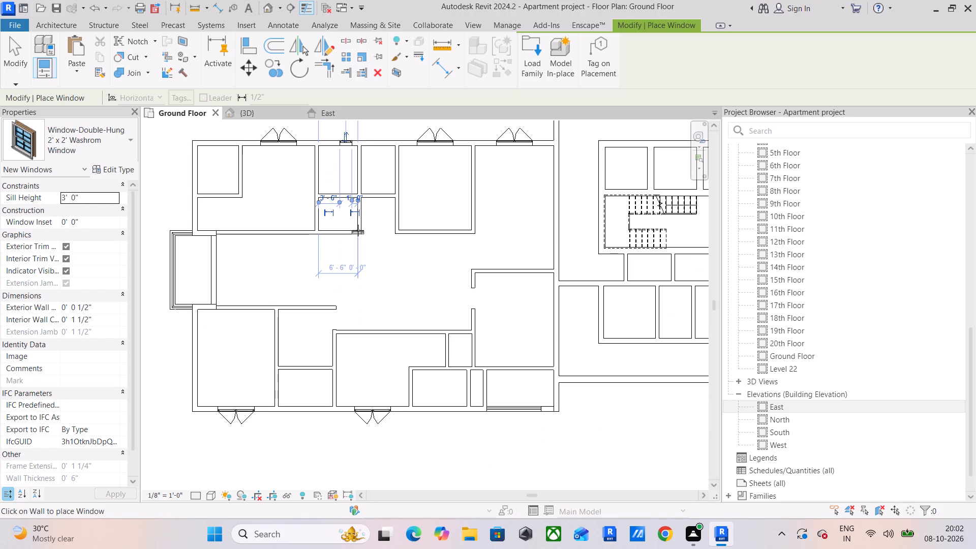
pyautogui.moveTo(366, 325); pyautogui.dragTo(375, 254, button='middle')
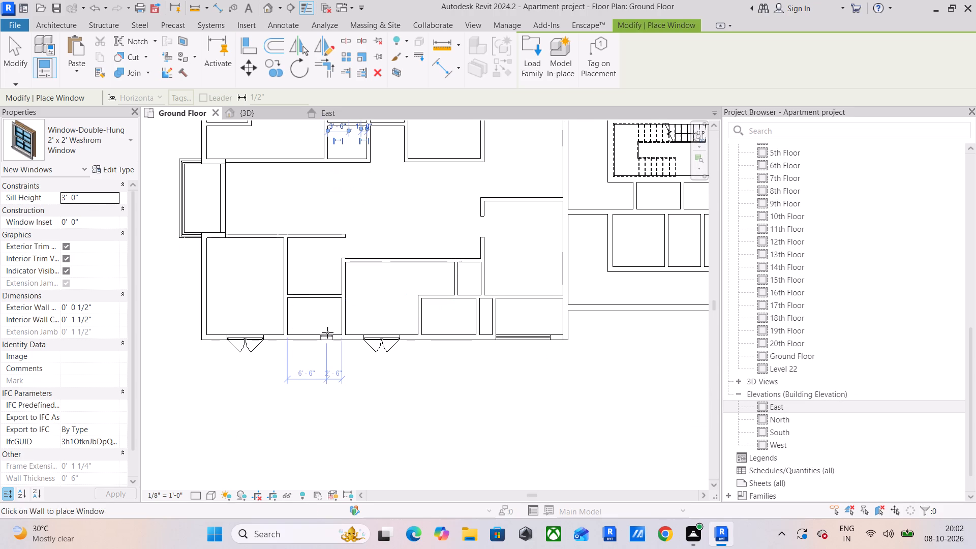
pyautogui.click(327, 339)
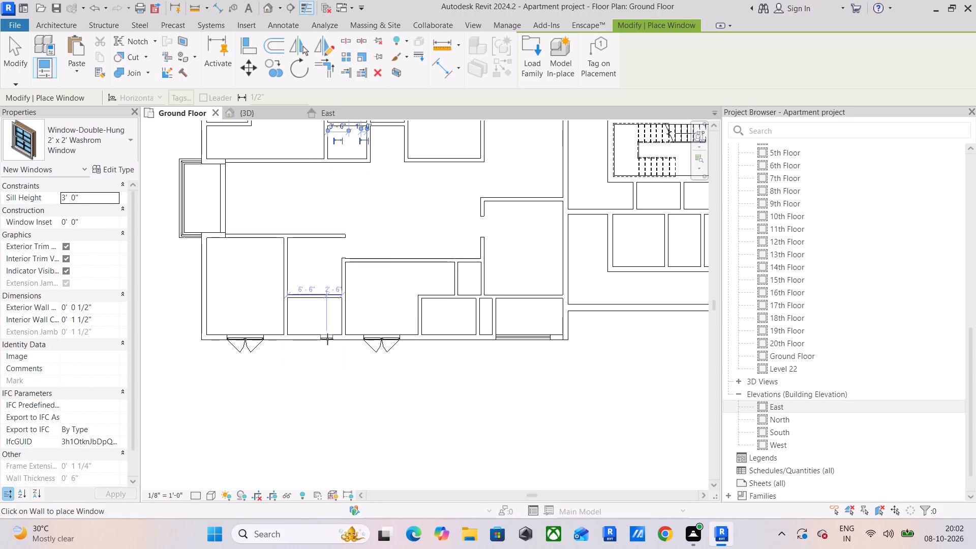
pyautogui.click(442, 341)
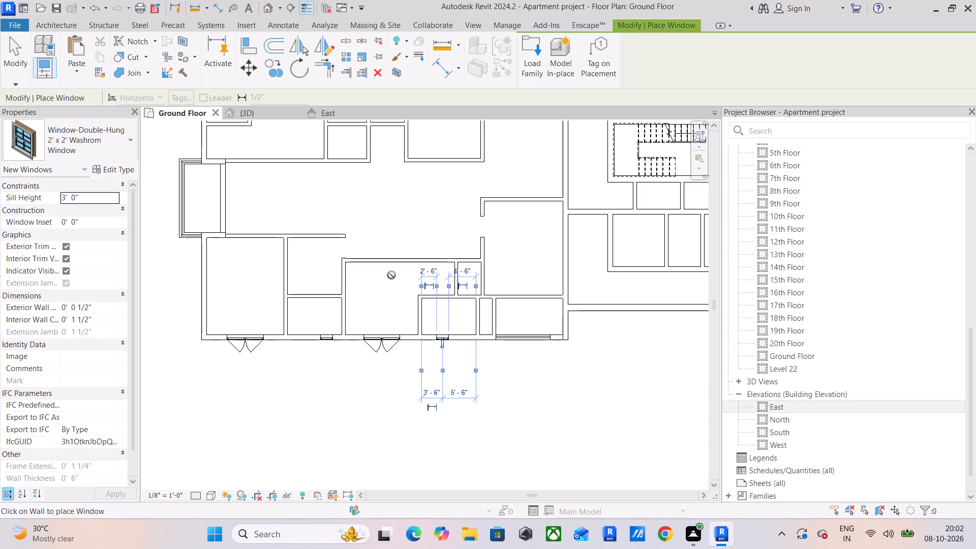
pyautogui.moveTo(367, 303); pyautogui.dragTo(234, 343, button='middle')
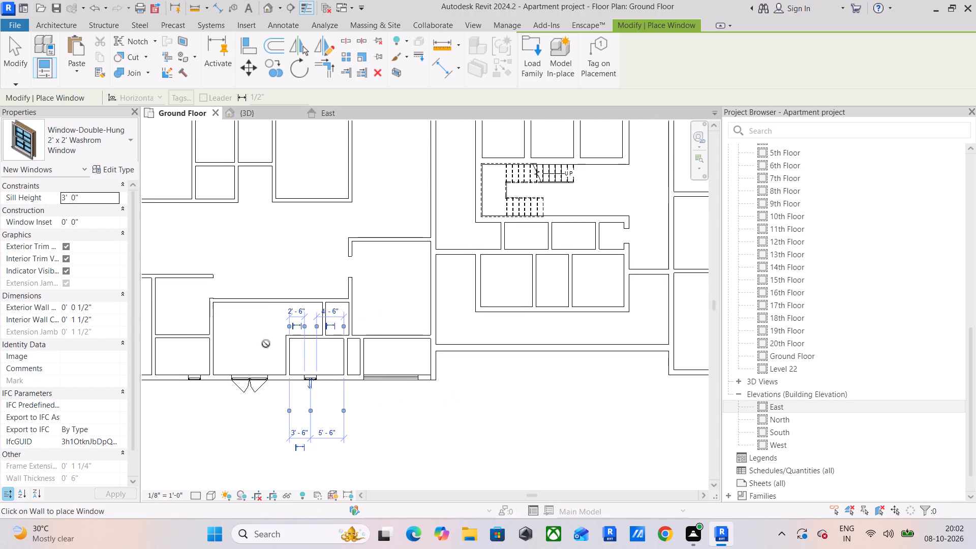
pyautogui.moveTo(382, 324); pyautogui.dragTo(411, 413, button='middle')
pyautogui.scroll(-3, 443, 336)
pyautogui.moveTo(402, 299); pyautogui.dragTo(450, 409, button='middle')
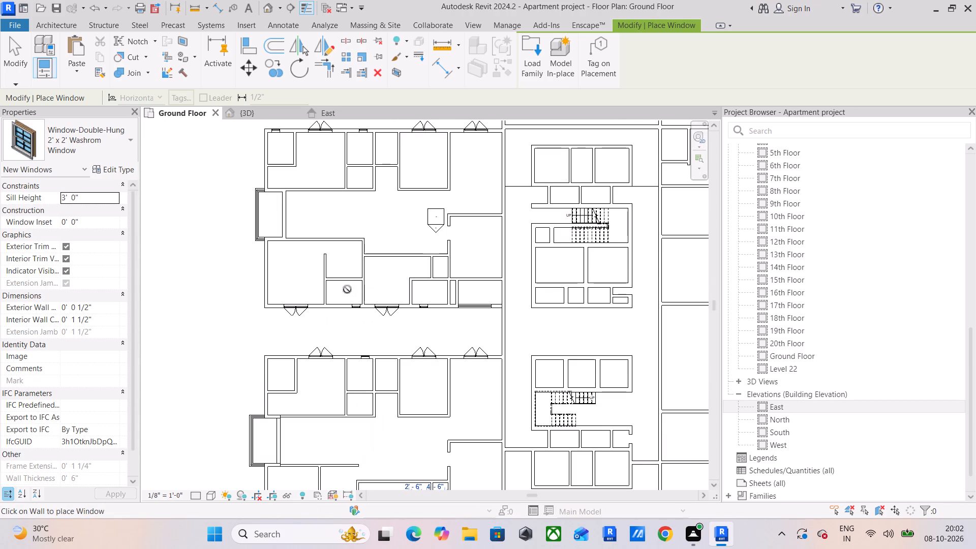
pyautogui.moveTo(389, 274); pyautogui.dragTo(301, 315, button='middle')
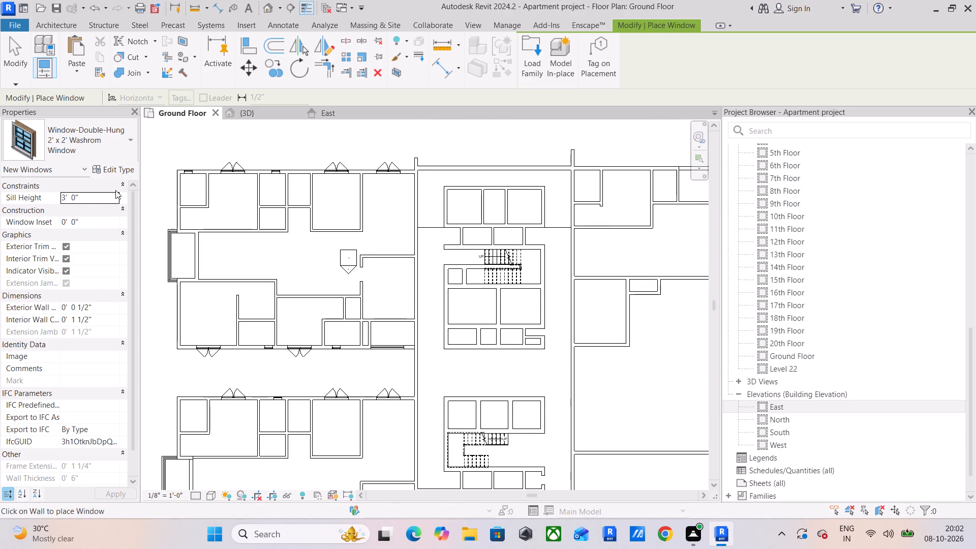
# Place a Window-Casement-Double-Awning-Double 6' x 5' in the southeast apartment's south wall, 6' 6" from its westernmost room's west wall.
pyautogui.click(101, 146)
pyautogui.scroll(4, 70, 269)
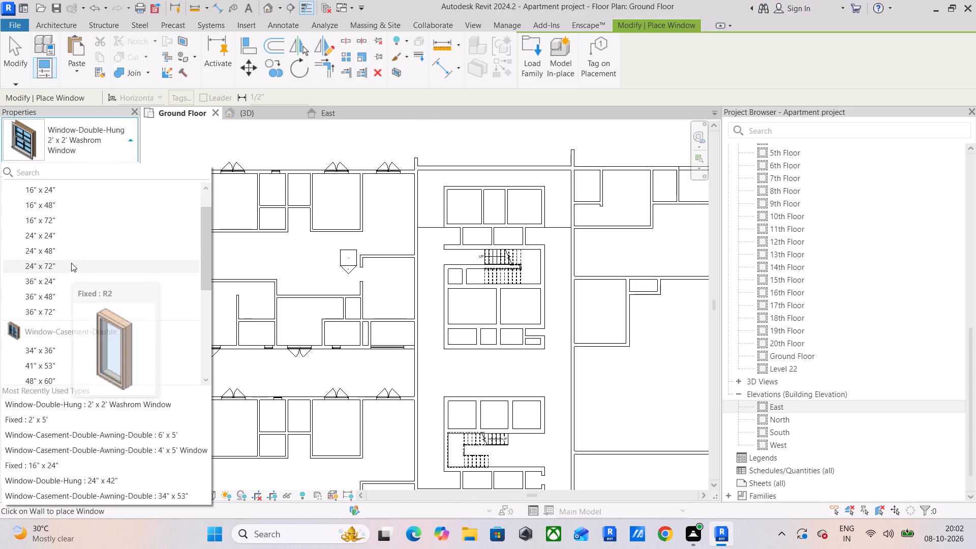
pyautogui.scroll(3, 64, 356)
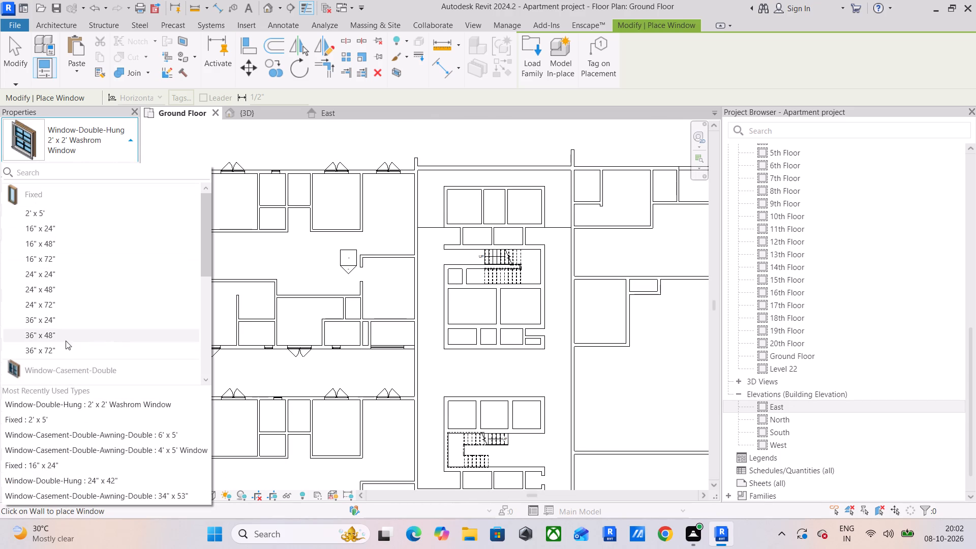
pyautogui.scroll(-3, 68, 326)
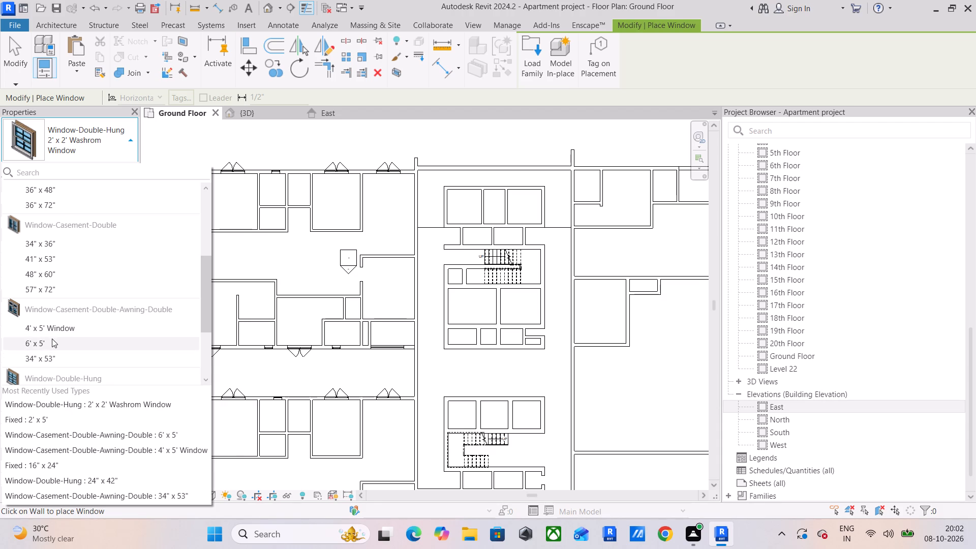
pyautogui.click(53, 338)
pyautogui.scroll(-3, 322, 334)
pyautogui.moveTo(391, 322); pyautogui.dragTo(327, 302, button='middle')
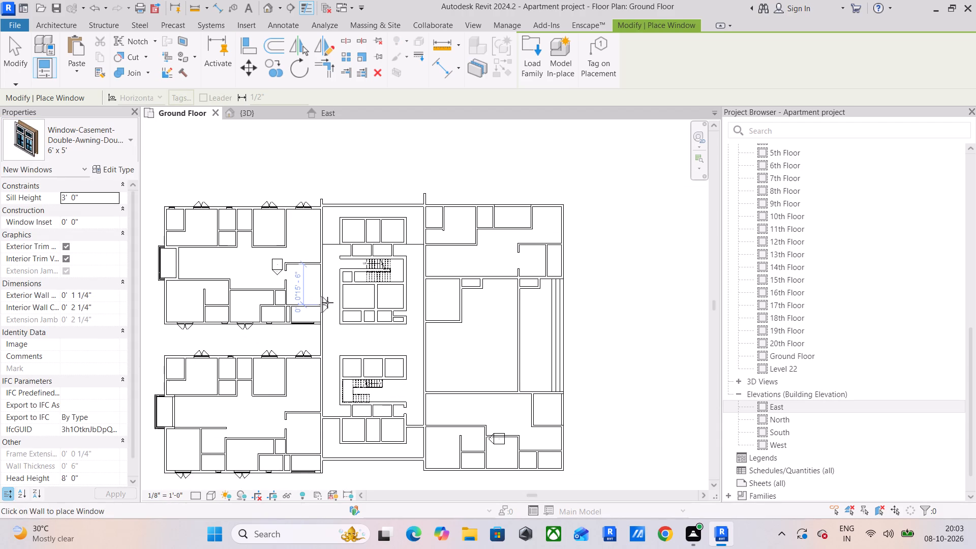
pyautogui.moveTo(418, 416); pyautogui.dragTo(420, 272, button='middle')
pyautogui.scroll(2, 443, 345)
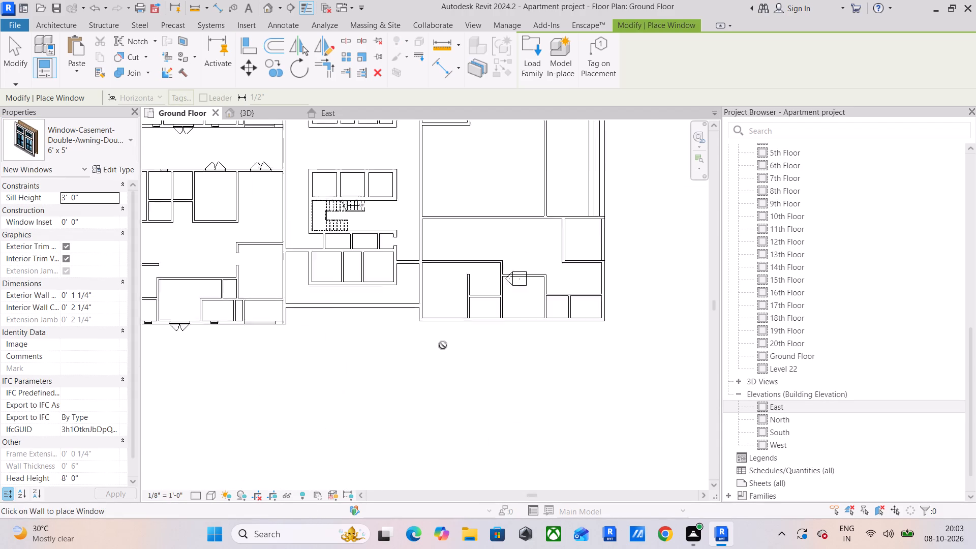
pyautogui.scroll(2, 443, 345)
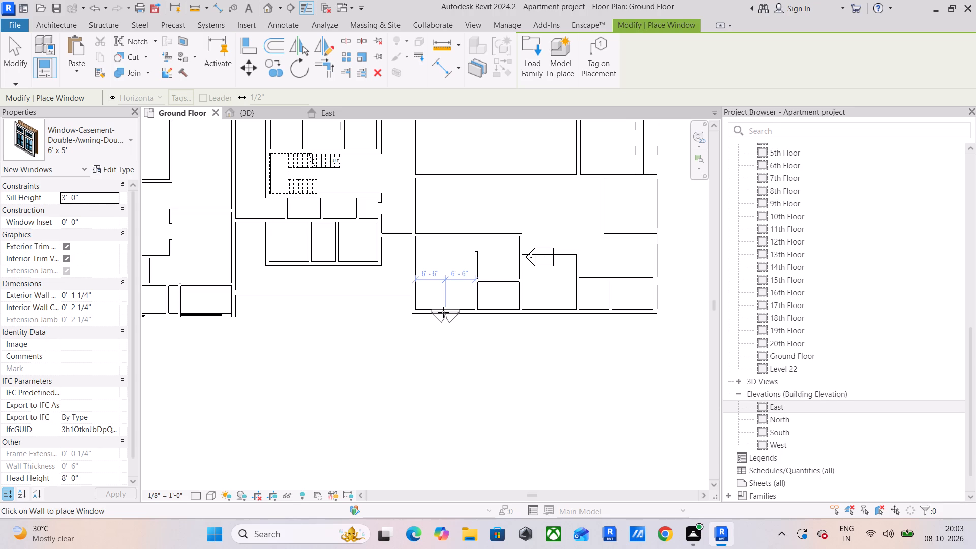
pyautogui.scroll(2, 443, 312)
pyautogui.click(443, 312)
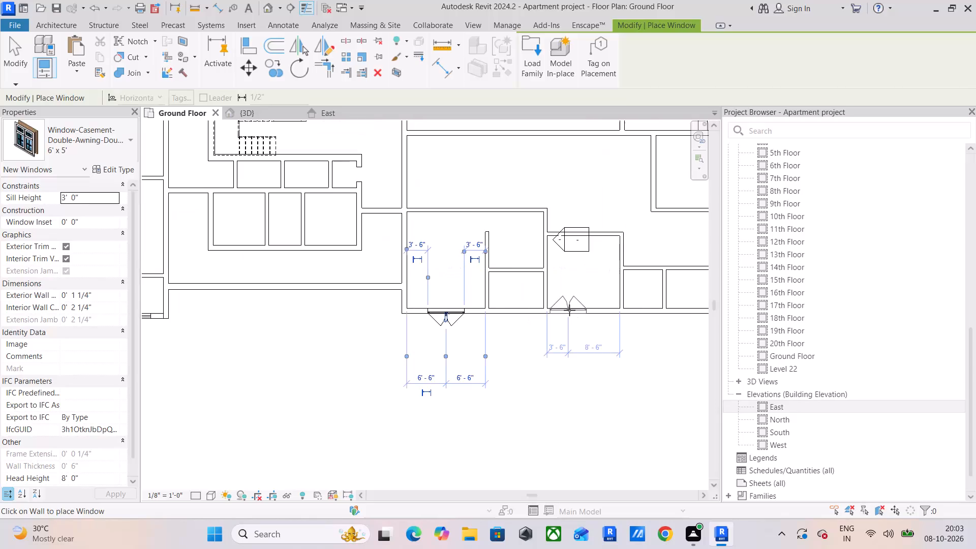
# Place a 4' x 5' casement window in the southeast apartment's east wall, centred 4' 6" from the adjoining walls.
pyautogui.moveTo(569, 310); pyautogui.dragTo(416, 316, button='middle')
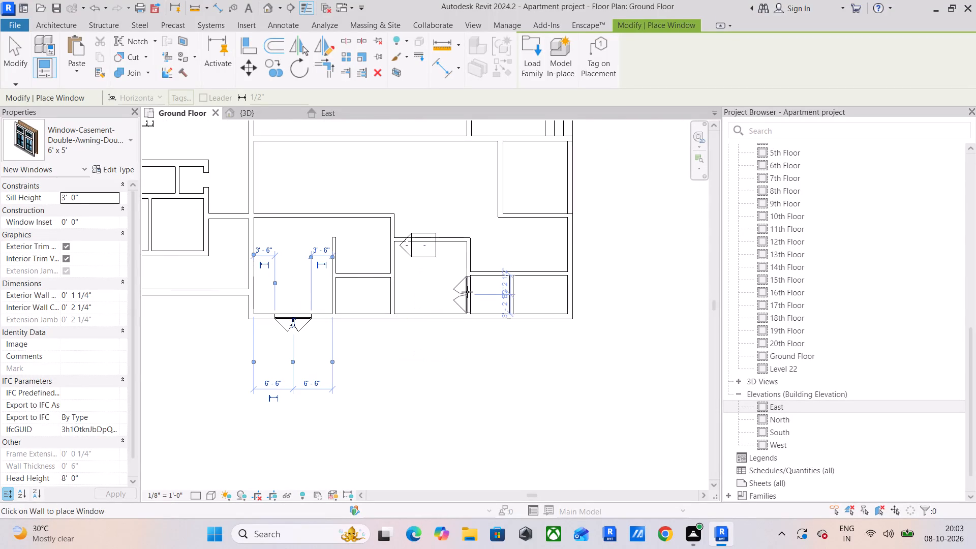
pyautogui.click(100, 156)
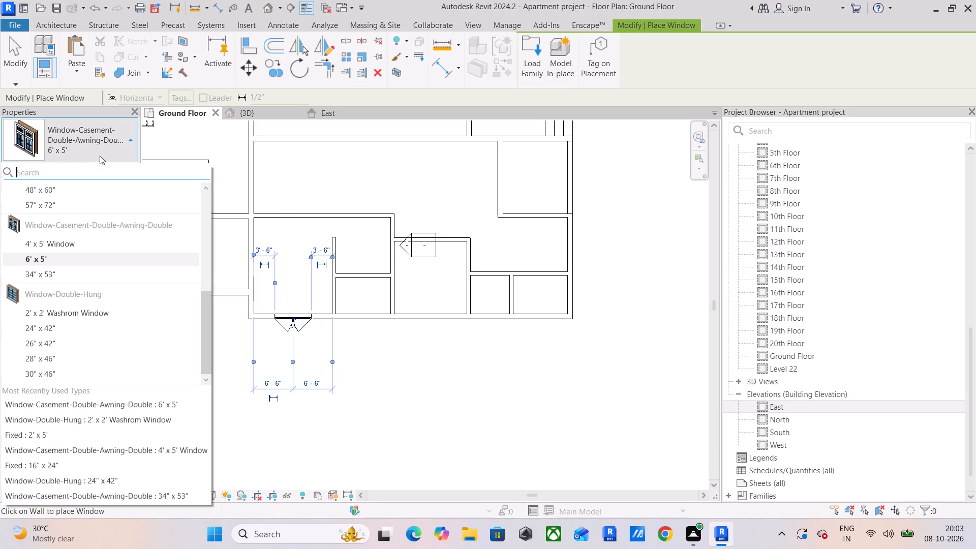
pyautogui.click(82, 250)
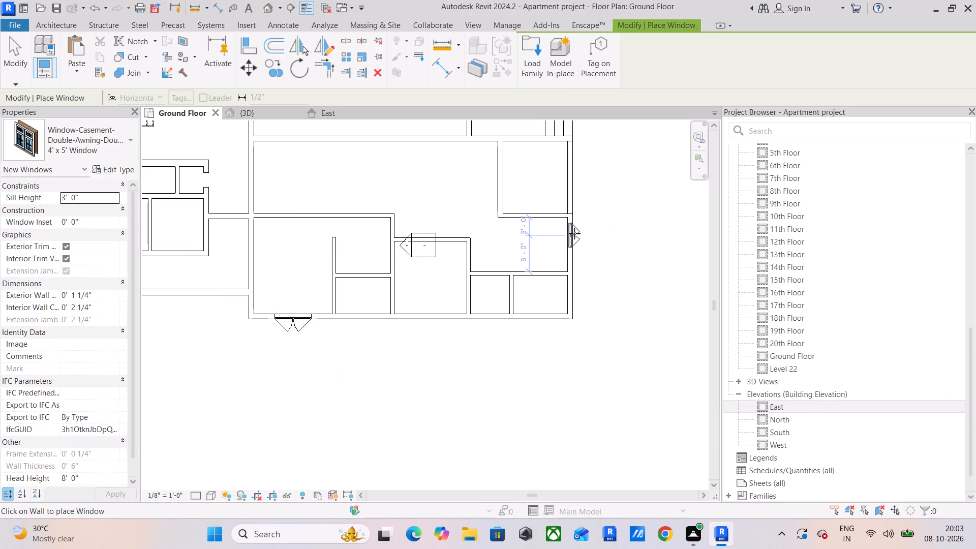
pyautogui.scroll(3, 573, 235)
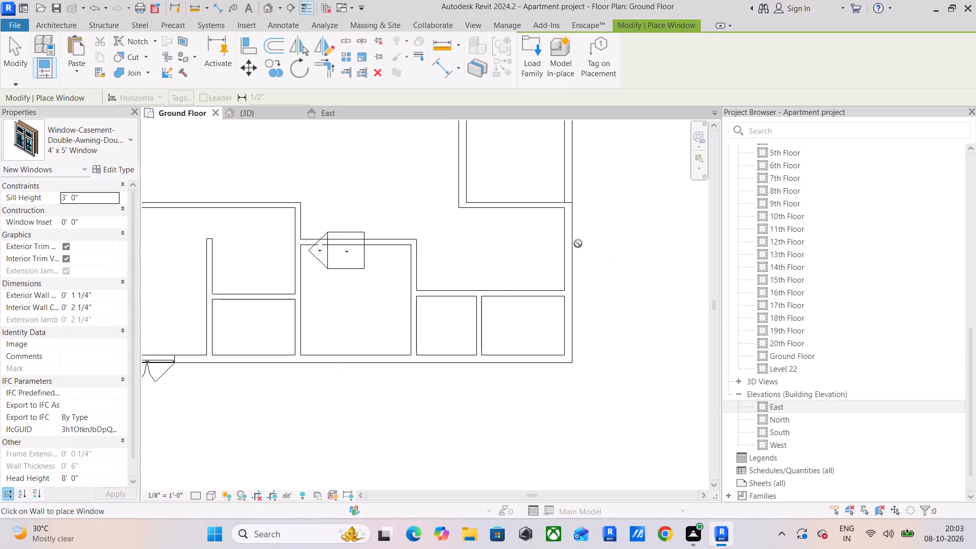
pyautogui.click(569, 249)
# Add two 6' x 5' casement windows to the northeast apartment's north wall, 6' 0" and 5' 6" from their rooms' west walls.
pyautogui.scroll(-3, 398, 241)
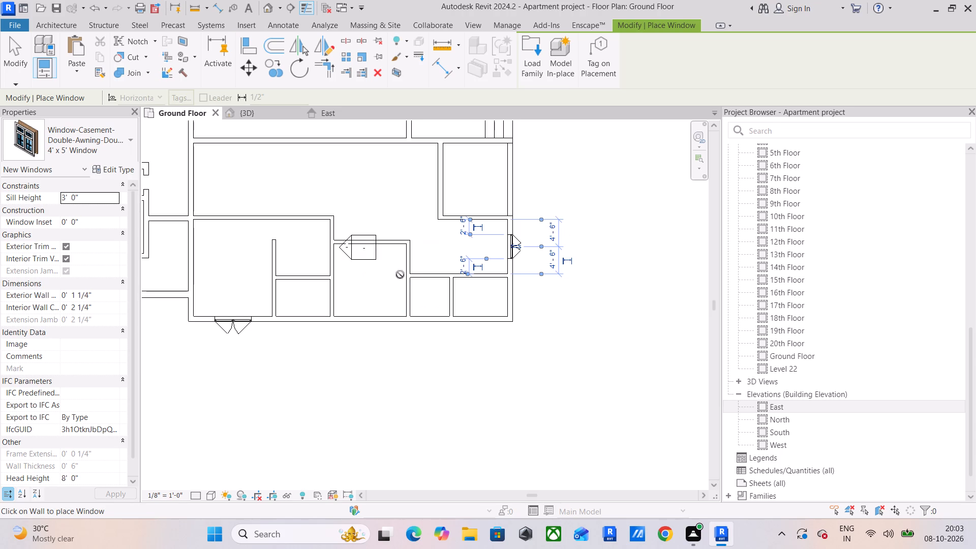
pyautogui.click(93, 154)
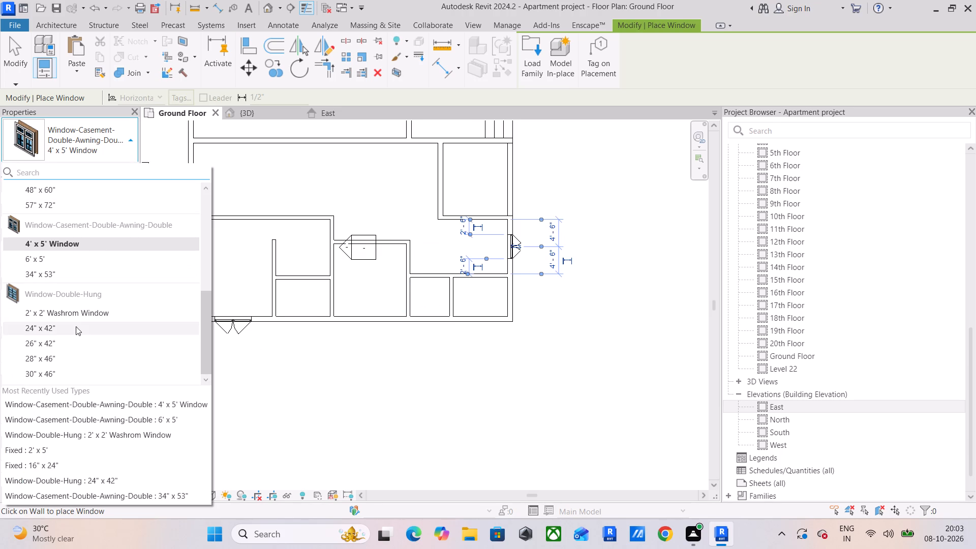
pyautogui.click(82, 256)
pyautogui.scroll(-5, 216, 237)
pyautogui.moveTo(226, 235); pyautogui.dragTo(357, 384, button='middle')
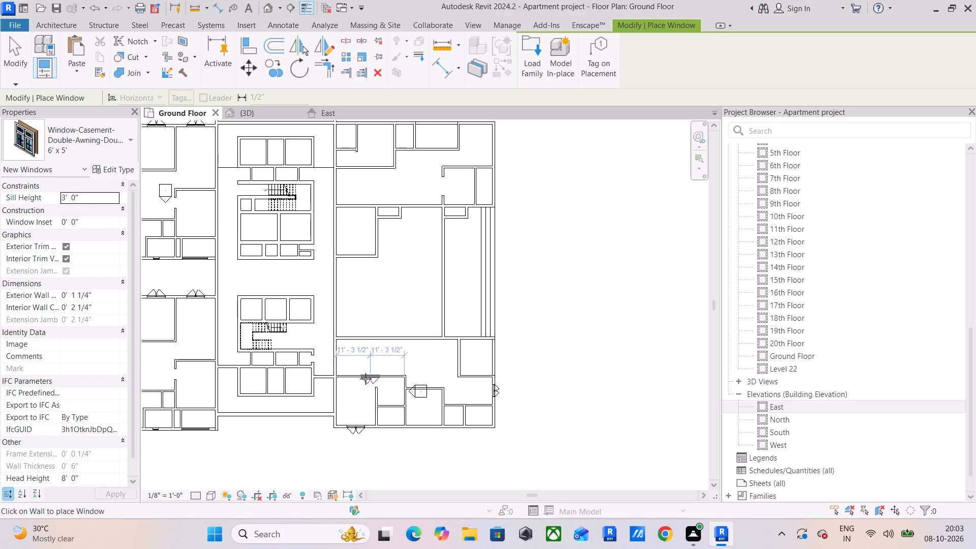
pyautogui.moveTo(493, 193); pyautogui.dragTo(481, 231, button='middle')
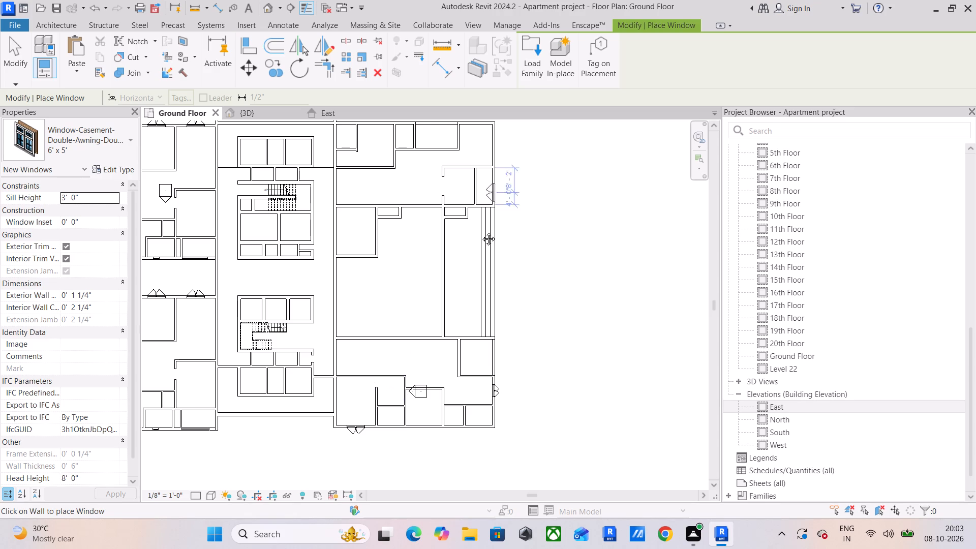
pyautogui.moveTo(481, 231); pyautogui.dragTo(460, 308, button='middle')
pyautogui.scroll(4, 351, 249)
pyautogui.click(340, 225)
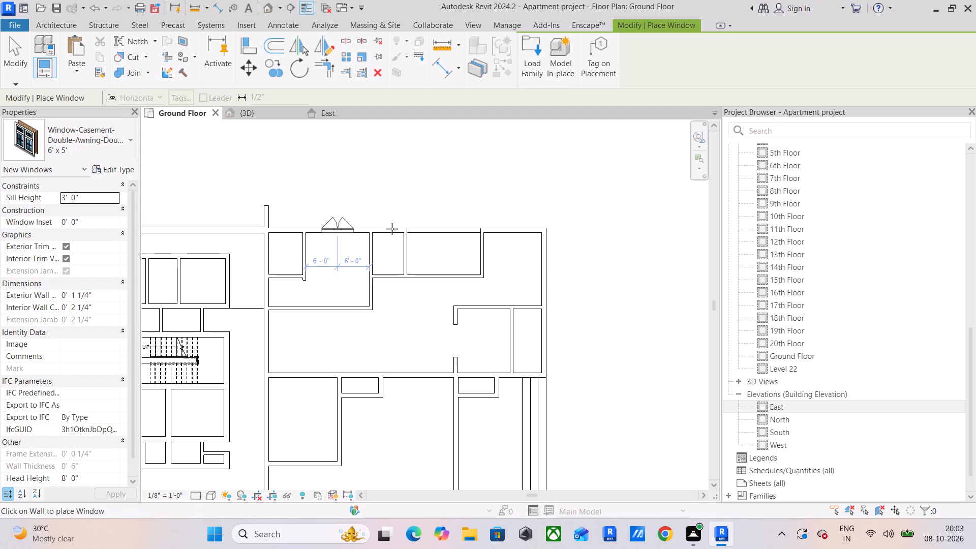
pyautogui.click(510, 228)
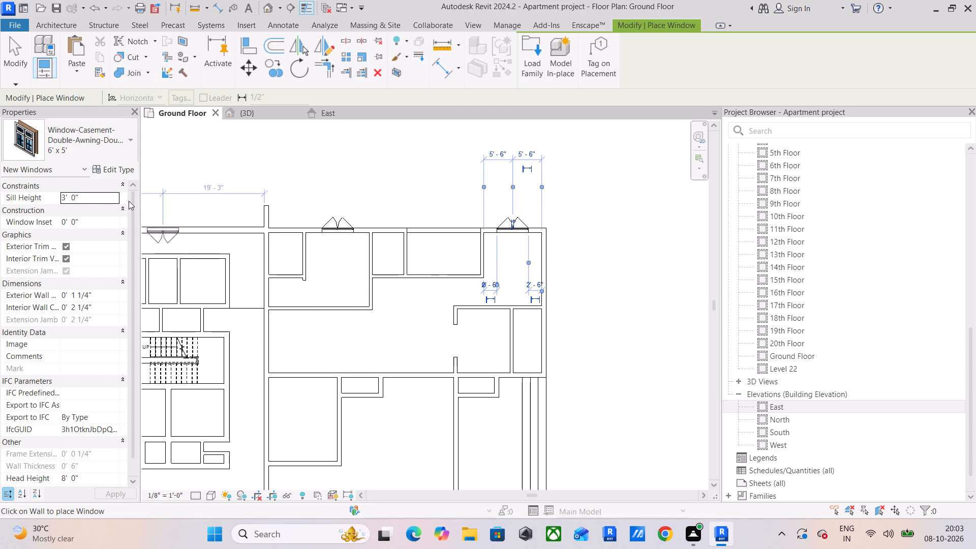
# Add two 2' x 2' washroom windows to the northeast apartment's north wall, 2' 0" and 2' 6" from their rooms' west walls.
pyautogui.click(84, 144)
pyautogui.scroll(-2, 52, 297)
pyautogui.click(55, 308)
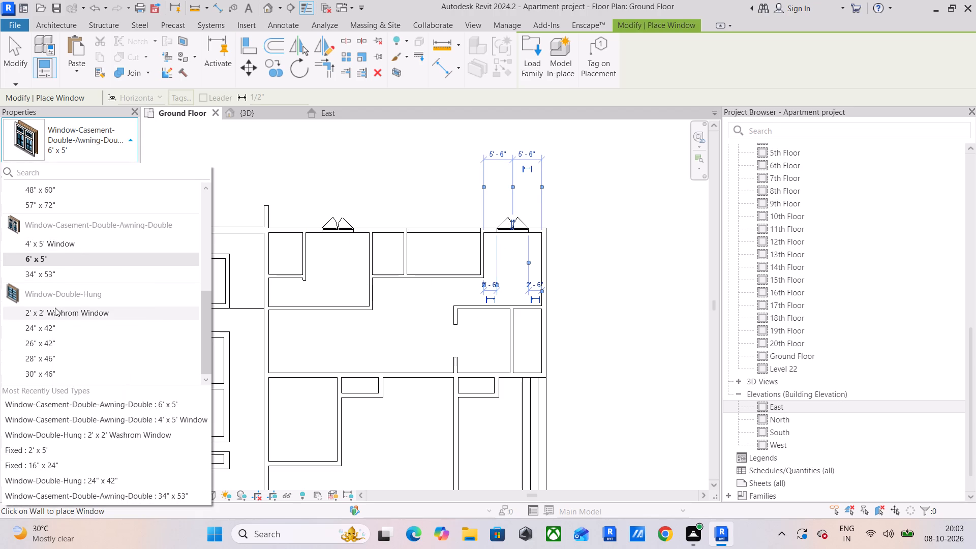
pyautogui.scroll(3, 411, 236)
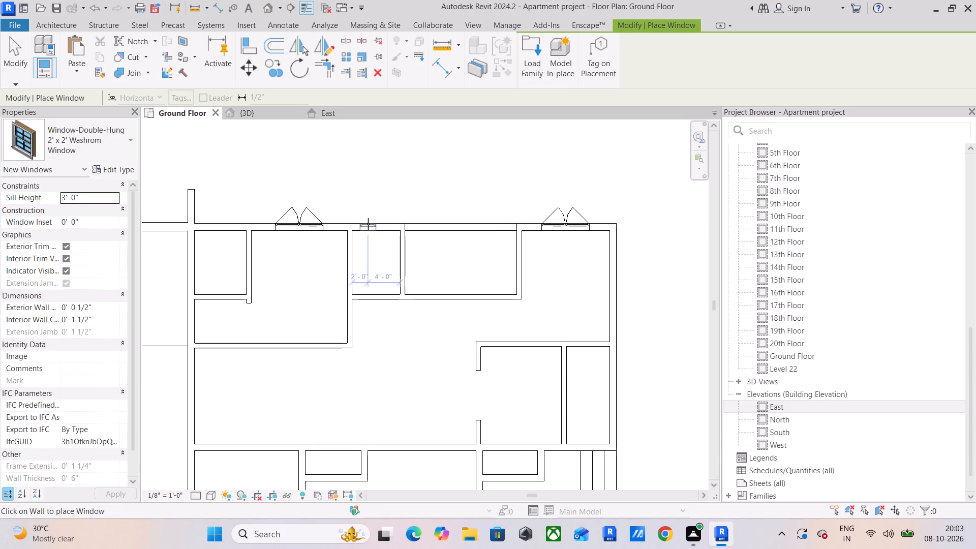
pyautogui.click(368, 224)
pyautogui.moveTo(388, 301); pyautogui.dragTo(421, 216, button='middle')
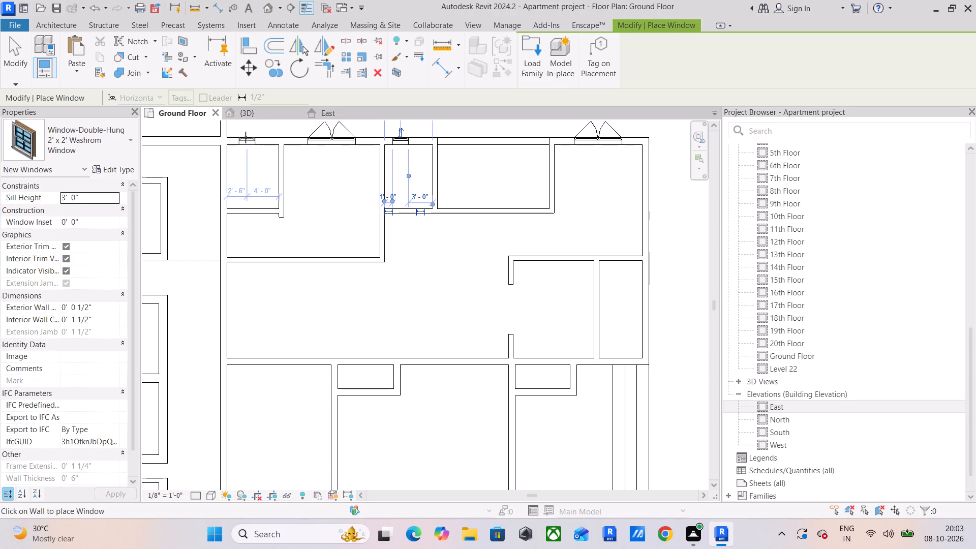
pyautogui.click(246, 137)
# Add two 2' x 2' washroom windows to the southeast apartment's south wall, 6' 6" and 5' 0" from their rooms' west walls.
pyautogui.scroll(1, 293, 266)
pyautogui.moveTo(293, 267); pyautogui.dragTo(351, 140, button='middle')
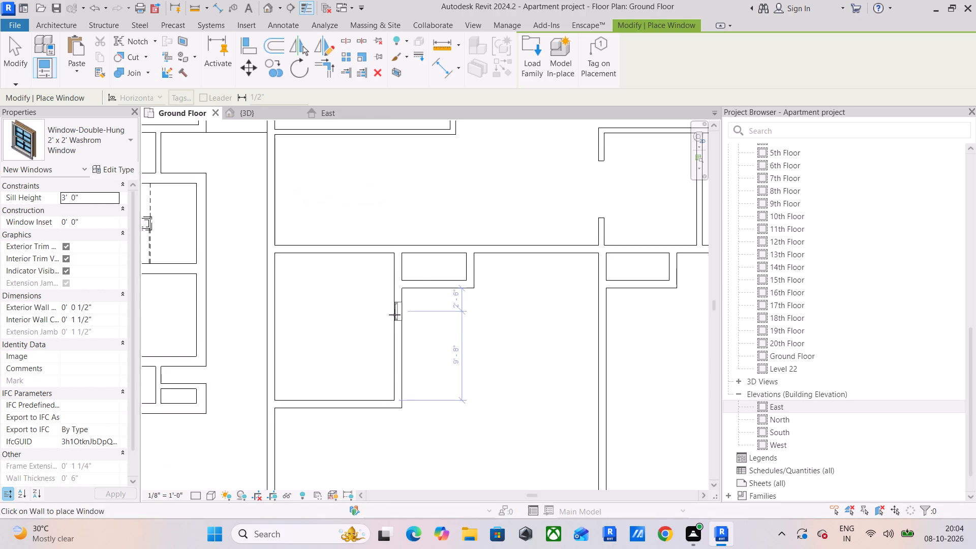
pyautogui.moveTo(394, 315); pyautogui.dragTo(435, 184, button='middle')
pyautogui.moveTo(469, 373); pyautogui.dragTo(485, 198, button='middle')
pyautogui.scroll(-4, 485, 227)
pyautogui.moveTo(555, 353); pyautogui.dragTo(505, 219, button='middle')
pyautogui.scroll(4, 470, 309)
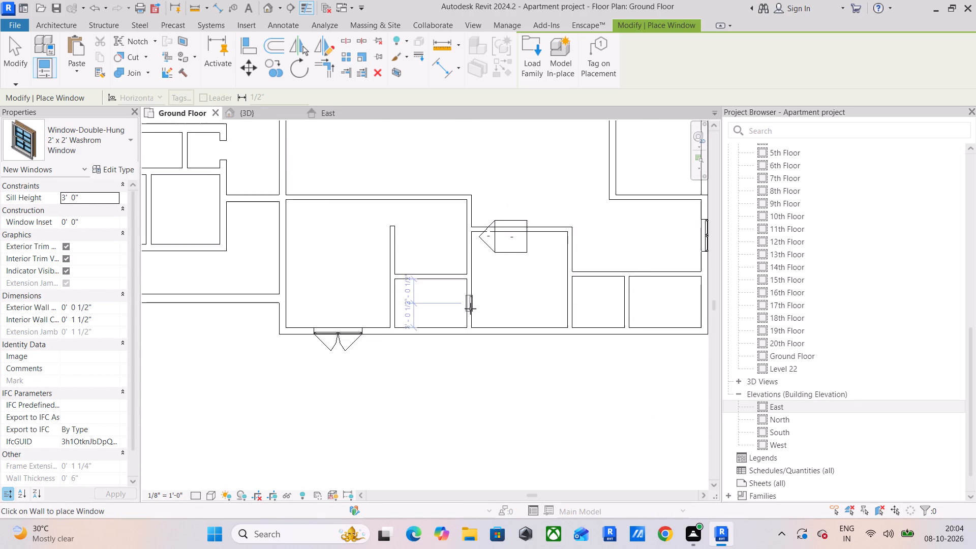
pyautogui.click(444, 341)
pyautogui.moveTo(559, 334); pyautogui.dragTo(348, 320, button='middle')
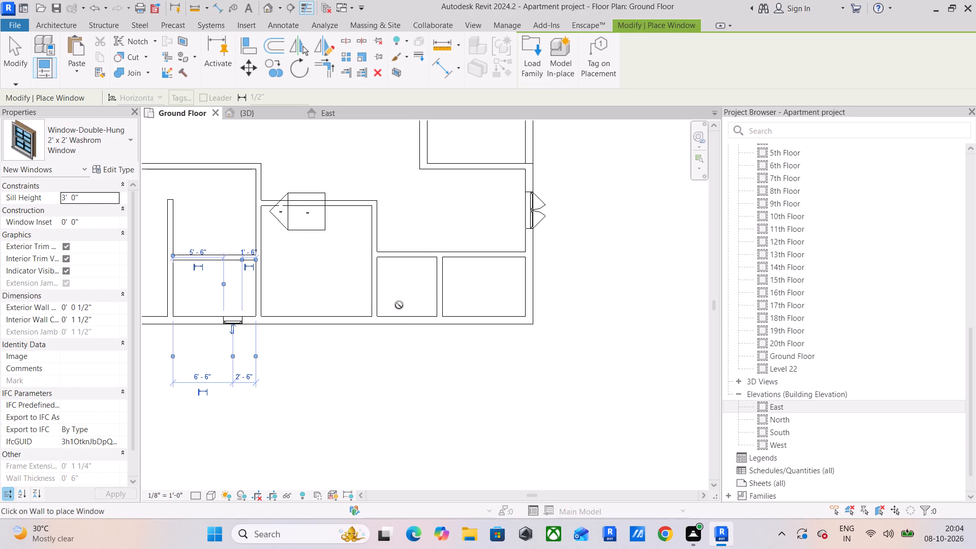
pyautogui.click(423, 325)
pyautogui.scroll(-2, 323, 339)
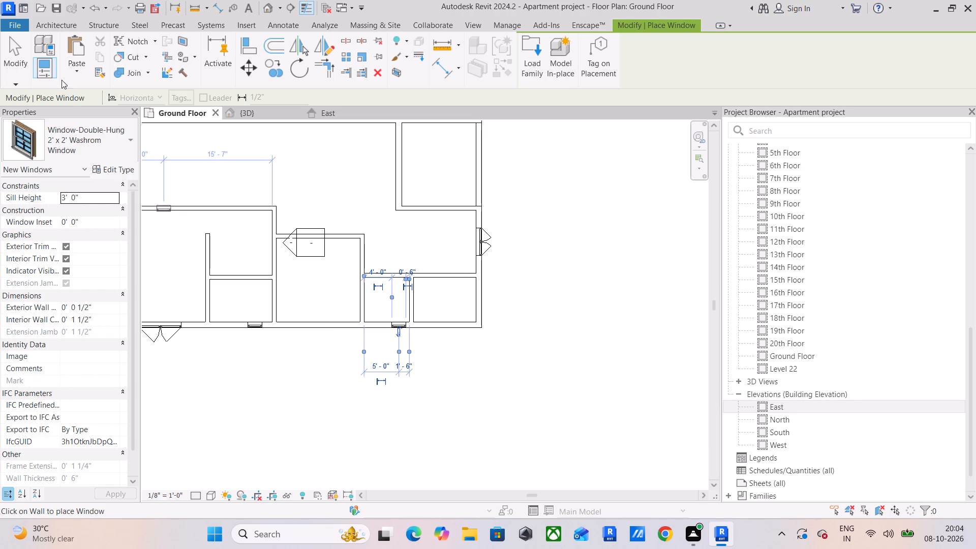
pyautogui.click(16, 57)
# Split the southeast apartment's east exterior wall 2' 0" north of the south wall and again at the south wall's inner face.
pyautogui.scroll(3, 349, 286)
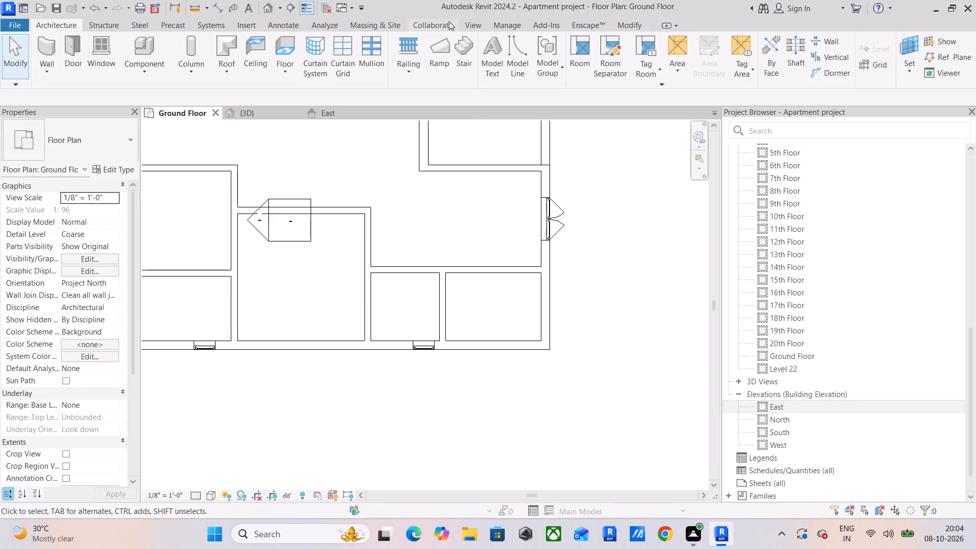
pyautogui.click(627, 22)
pyautogui.click(354, 46)
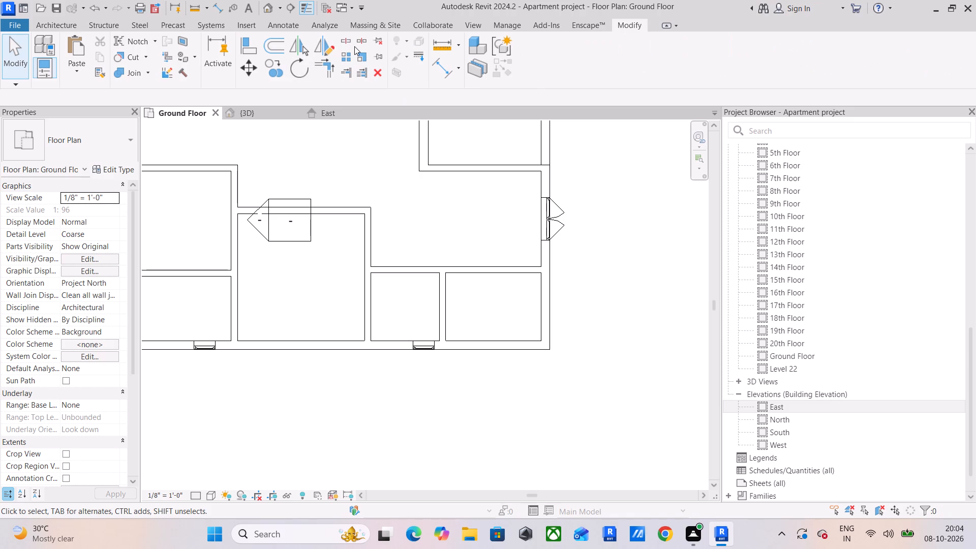
pyautogui.click(348, 35)
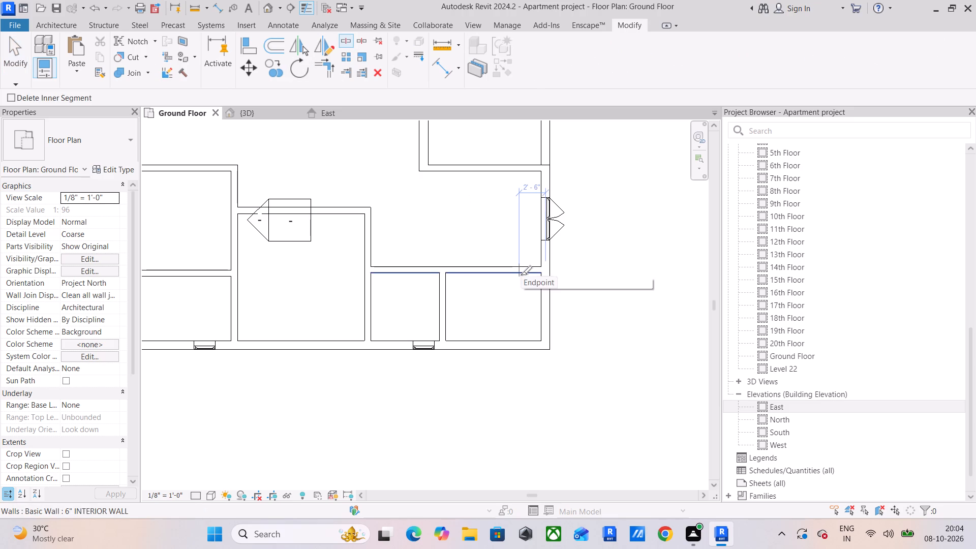
pyautogui.scroll(3, 547, 303)
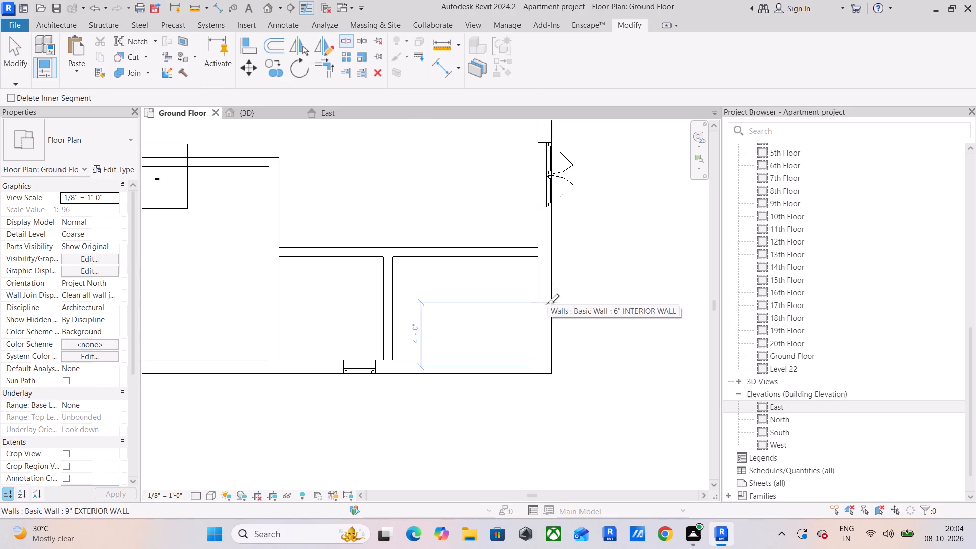
pyautogui.click(545, 333)
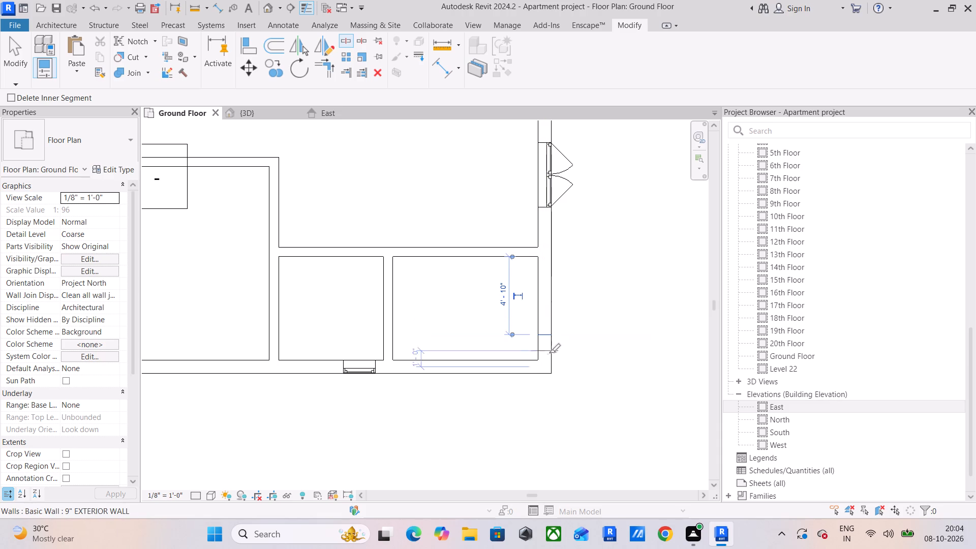
pyautogui.scroll(10, 544, 360)
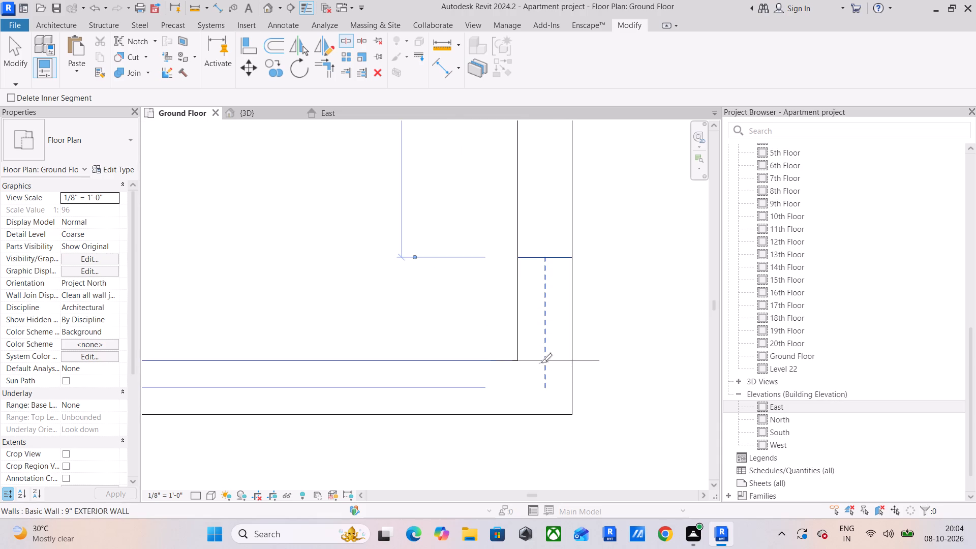
pyautogui.click(541, 362)
pyautogui.scroll(-4, 567, 351)
pyautogui.click(766, 503)
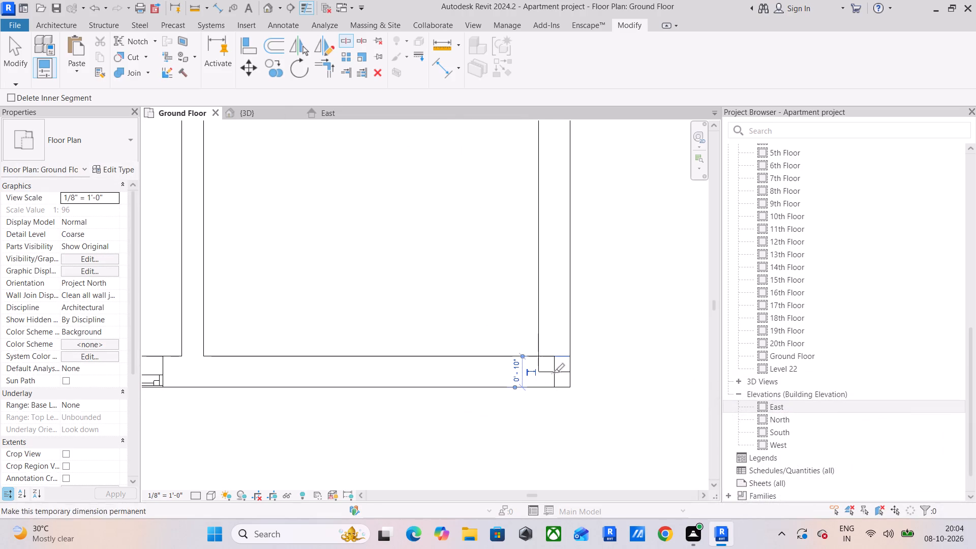
pyautogui.click(32, 52)
pyautogui.click(20, 53)
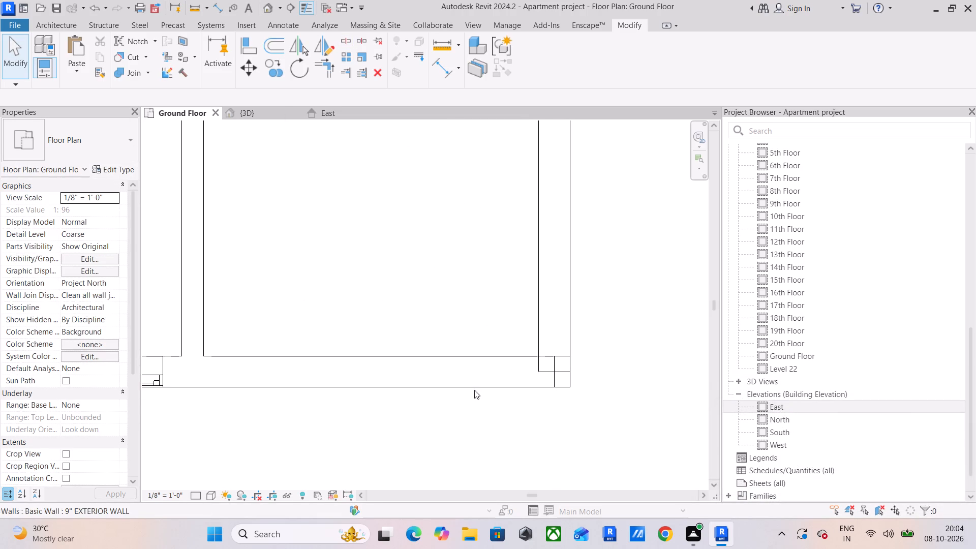
# Delete the short wall piece at the southeast corner and extend the south wall's east end to close the corner.
pyautogui.click(554, 372)
pyautogui.press('Delete')
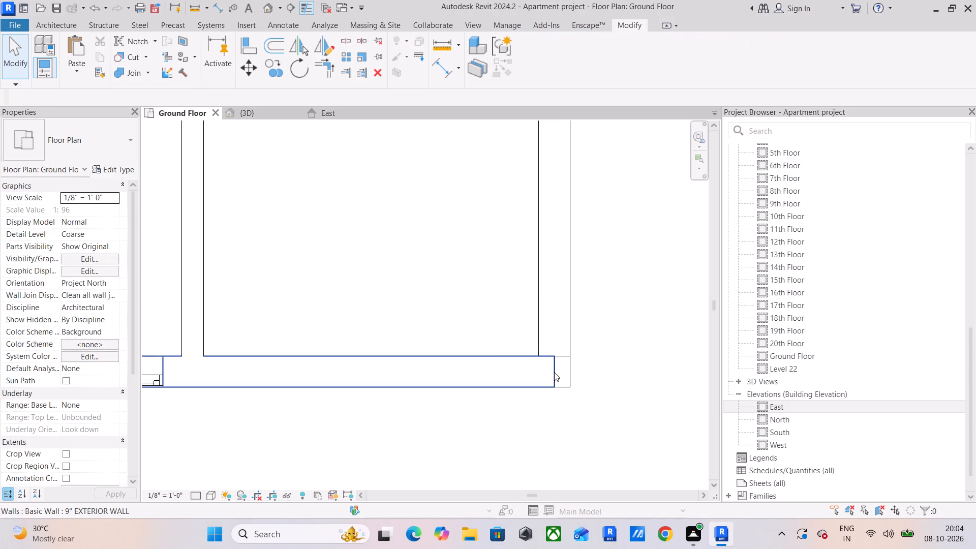
pyautogui.click(554, 372)
pyautogui.moveTo(554, 389); pyautogui.dragTo(567, 386)
# Make the 2' 0" east wall segment at the southeast corner unconnected at the top, with a height of 4' 0".
pyautogui.click(537, 313)
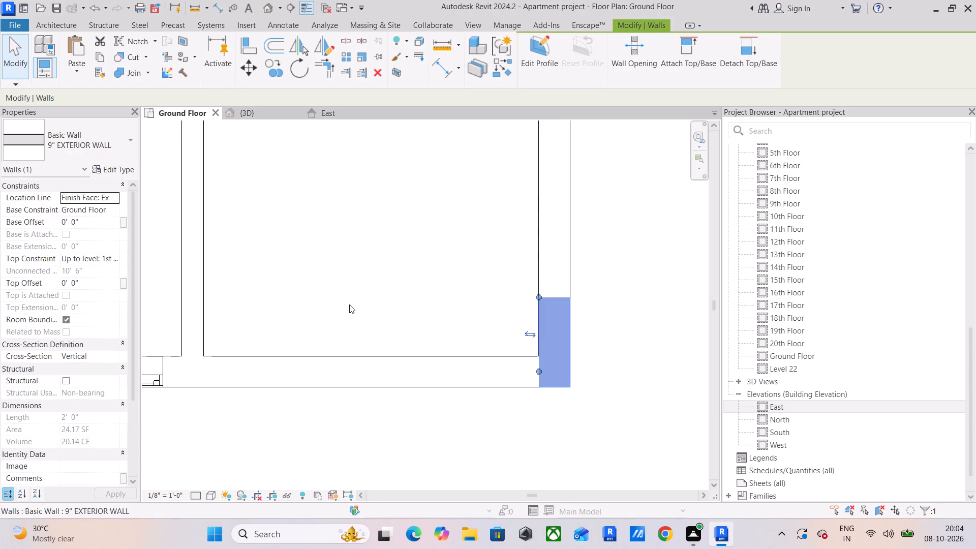
pyautogui.click(112, 256)
pyautogui.click(114, 273)
pyautogui.click(109, 270)
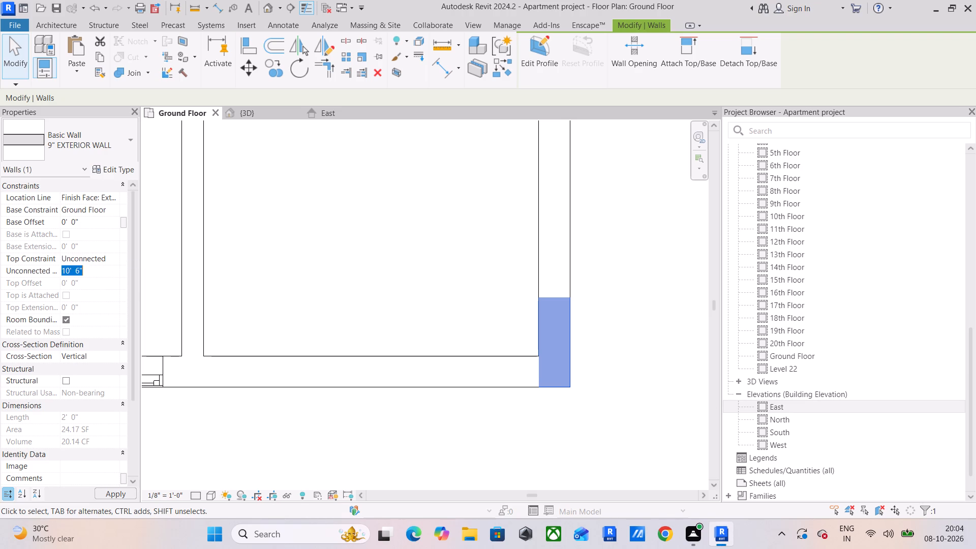
pyautogui.write("4'")
pyautogui.press('Return')
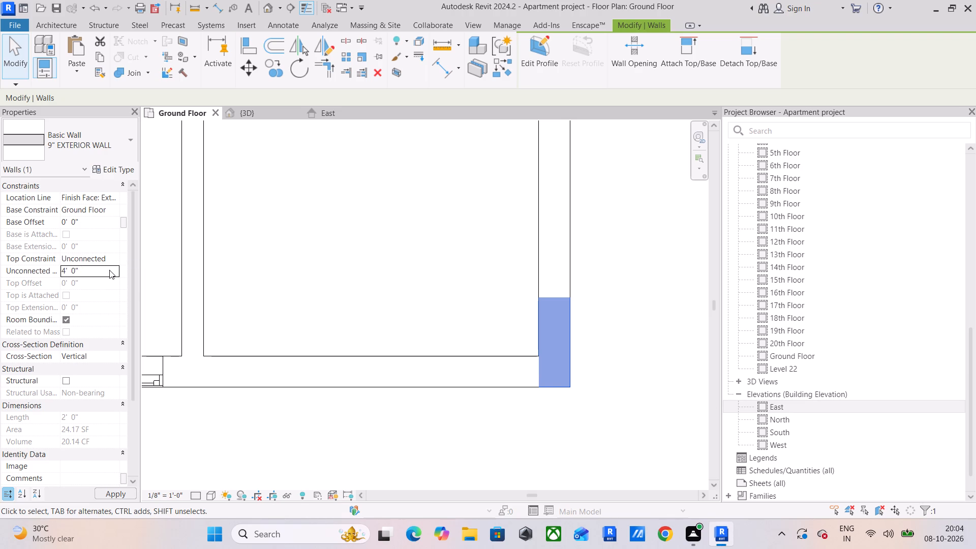
pyautogui.click(417, 301)
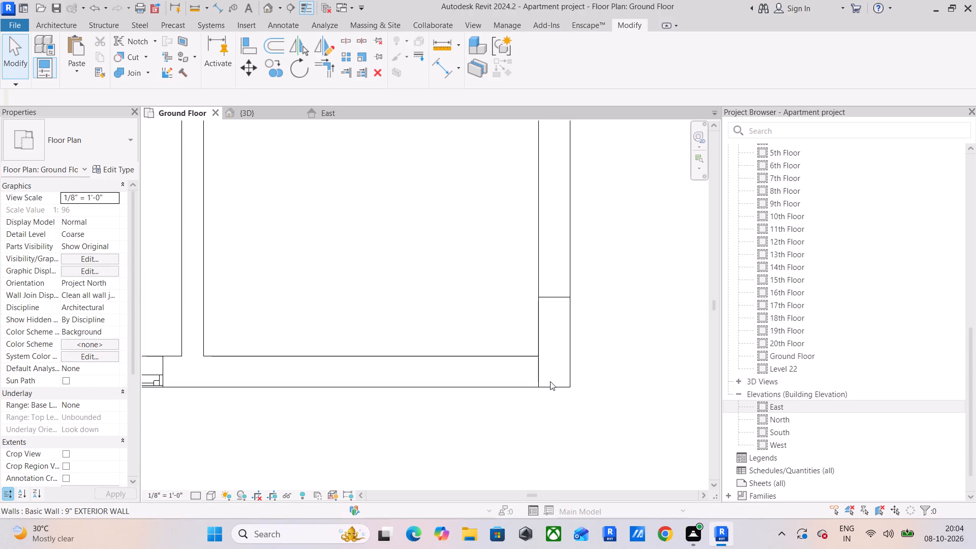
# Rework the southeast corner so the lowered segment stops at the south wall's inner face and the south wall reaches the east outer face.
pyautogui.click(547, 384)
pyautogui.moveTo(540, 371); pyautogui.dragTo(540, 365)
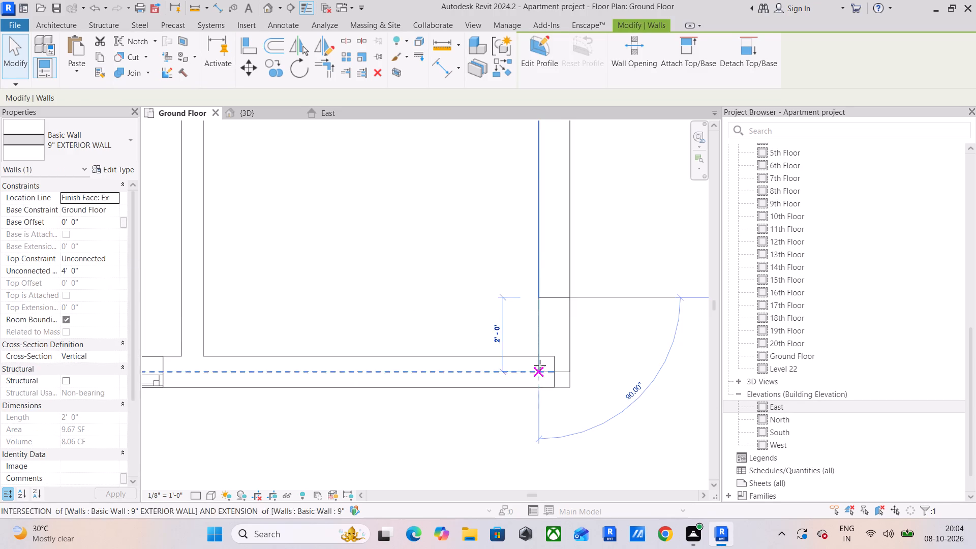
pyautogui.moveTo(540, 365); pyautogui.dragTo(540, 358)
pyautogui.moveTo(541, 373); pyautogui.dragTo(540, 342)
pyautogui.click(508, 358)
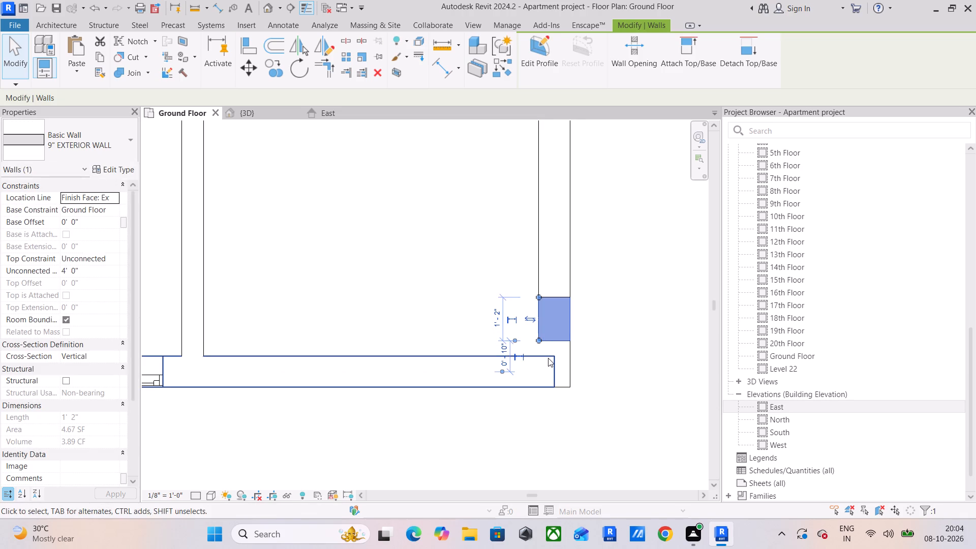
pyautogui.click(548, 358)
pyautogui.moveTo(552, 386); pyautogui.dragTo(593, 386)
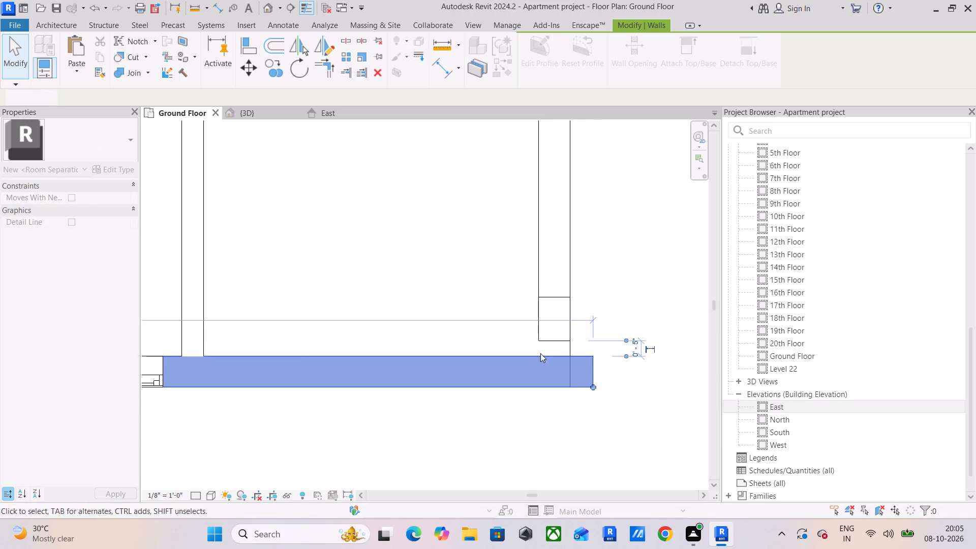
pyautogui.click(536, 337)
pyautogui.moveTo(535, 341); pyautogui.dragTo(535, 356)
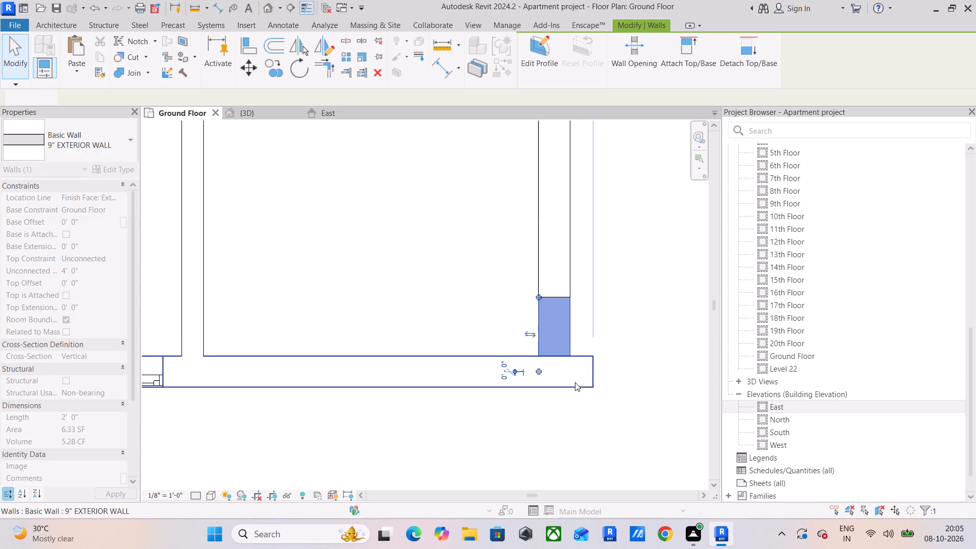
pyautogui.click(596, 376)
pyautogui.moveTo(592, 387); pyautogui.dragTo(575, 388)
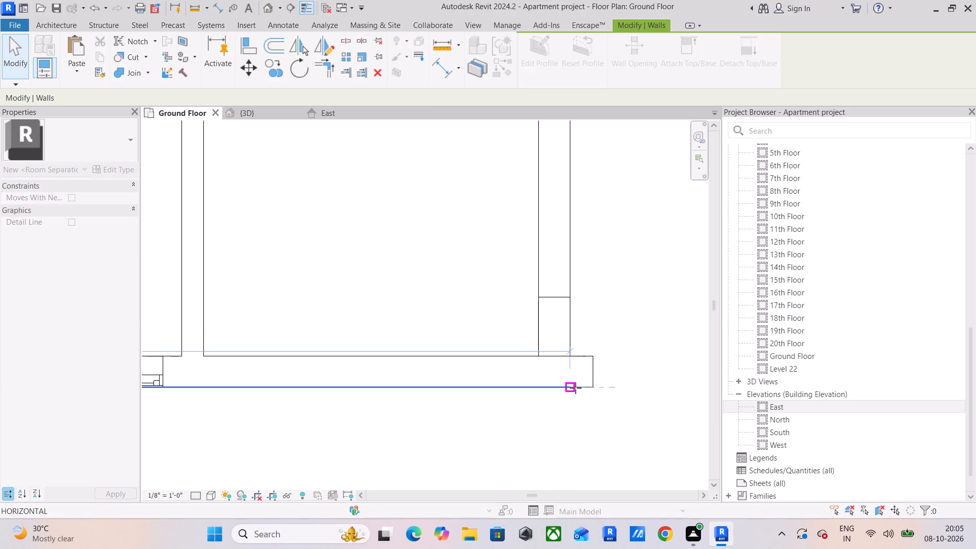
pyautogui.moveTo(575, 388); pyautogui.dragTo(573, 389)
pyautogui.click(604, 347)
# Split the east exterior wall at the inner face of the corner room's north wall, 4' 10" north of the lowered segment.
pyautogui.moveTo(529, 312); pyautogui.dragTo(532, 406, button='middle')
pyautogui.click(547, 353)
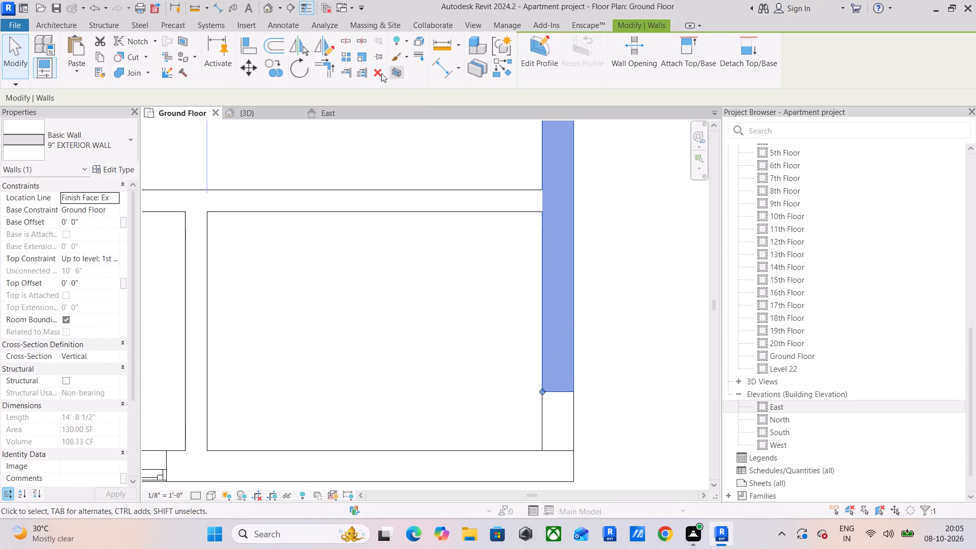
pyautogui.click(350, 42)
pyautogui.click(559, 211)
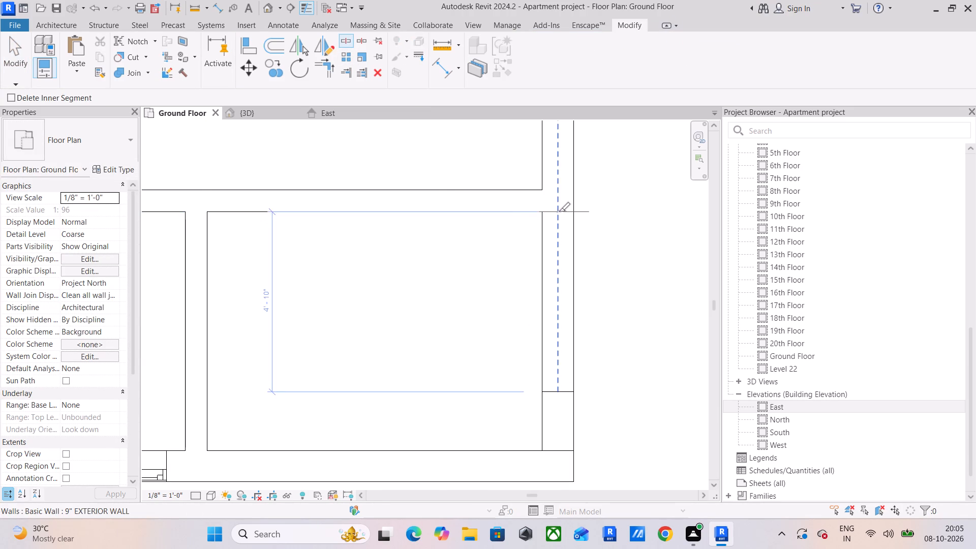
pyautogui.click(1, 54)
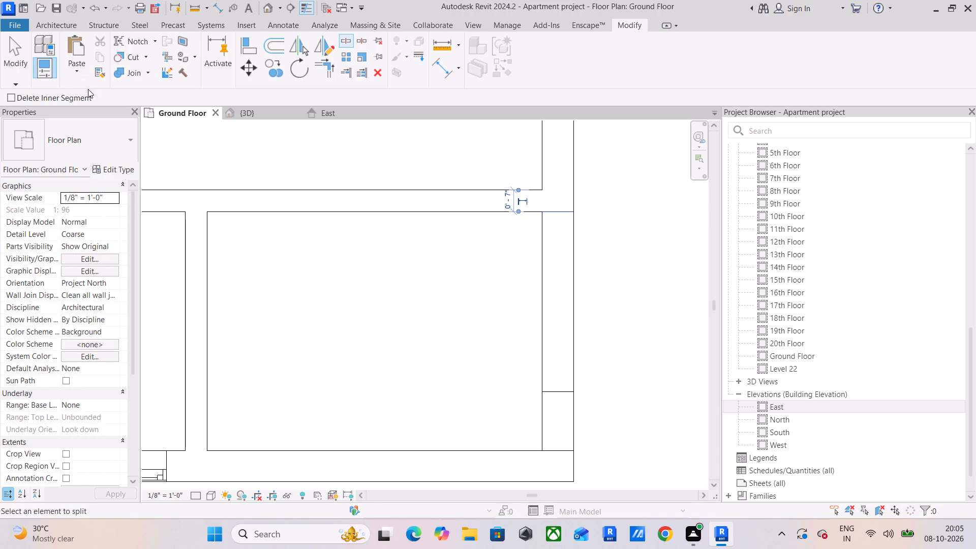
pyautogui.click(0, 48)
pyautogui.click(22, 50)
# Make the 4' 10" east wall segment beside the corner room unconnected at the top, with a height of 1' 0".
pyautogui.click(574, 285)
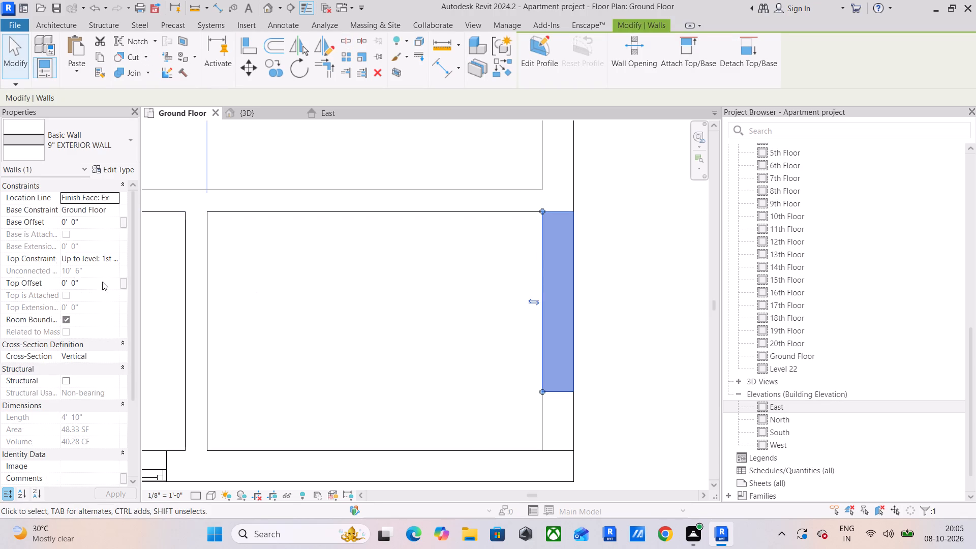
pyautogui.click(108, 255)
pyautogui.click(115, 258)
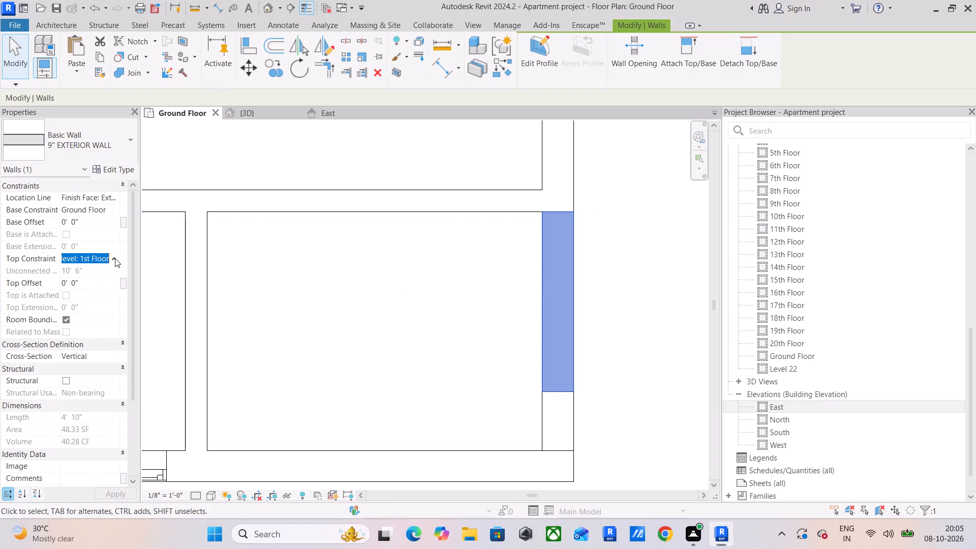
pyautogui.scroll(2, 100, 294)
pyautogui.click(98, 271)
pyautogui.click(96, 271)
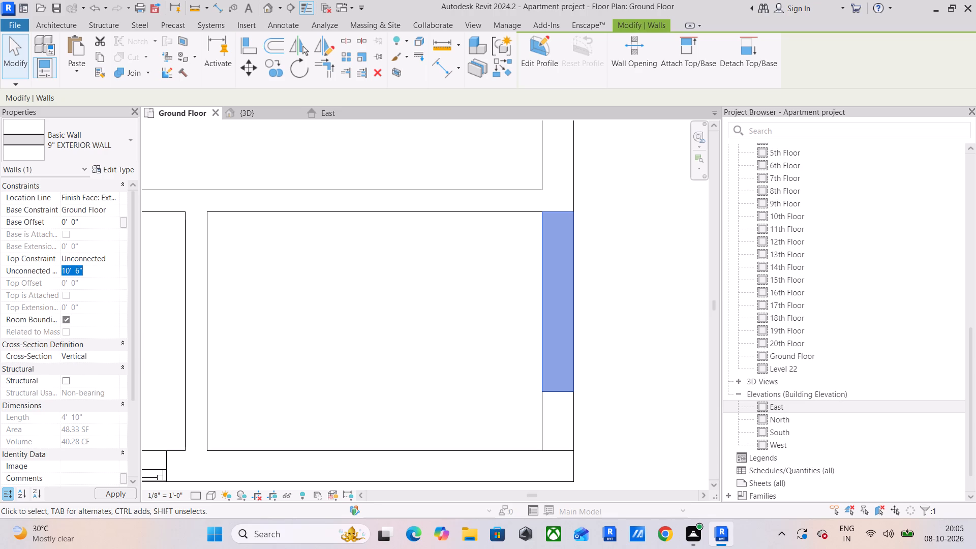
pyautogui.write("1'")
pyautogui.press('Return')
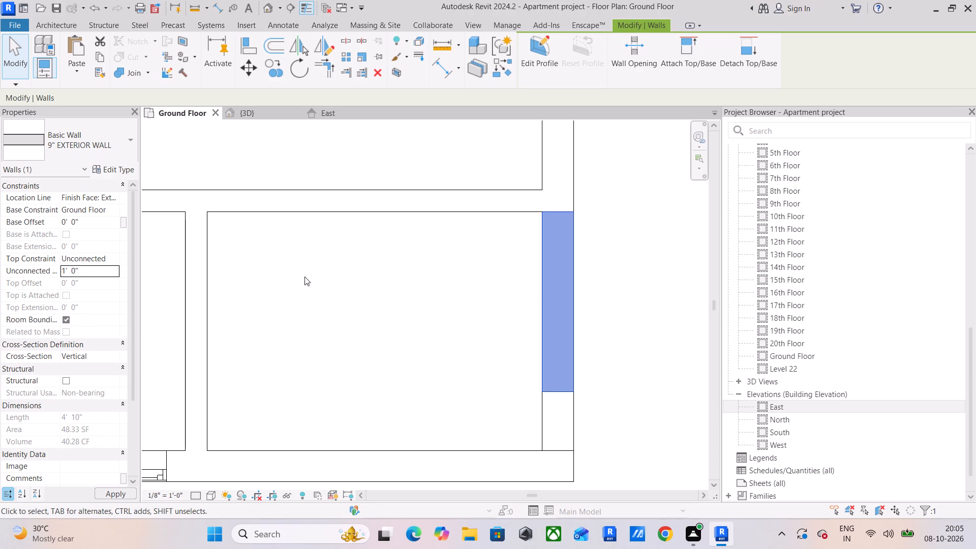
pyautogui.click(395, 292)
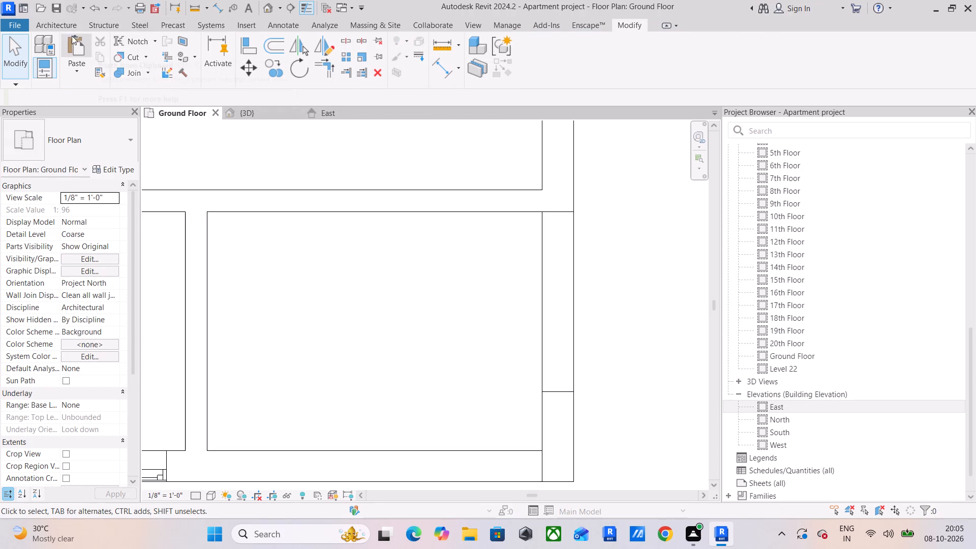
# Add a Handrail - Pipe railing along the centreline of the 4' 10" lowered east wall segment.
pyautogui.click(67, 32)
pyautogui.click(66, 24)
pyautogui.click(405, 51)
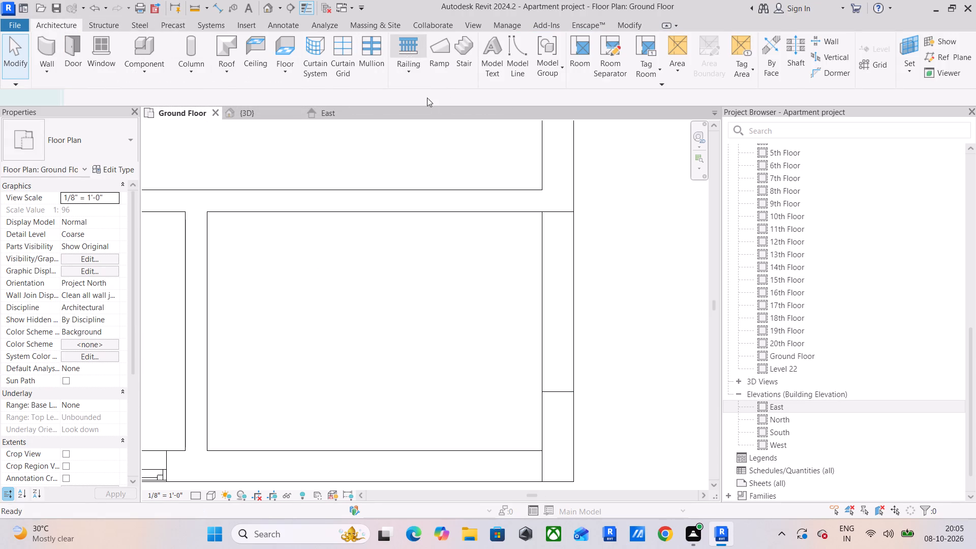
pyautogui.click(108, 142)
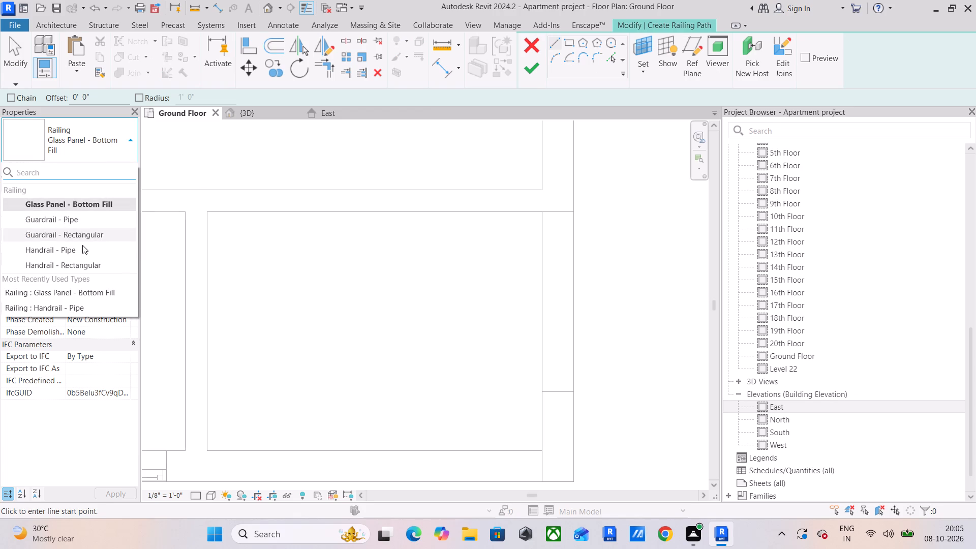
pyautogui.click(76, 250)
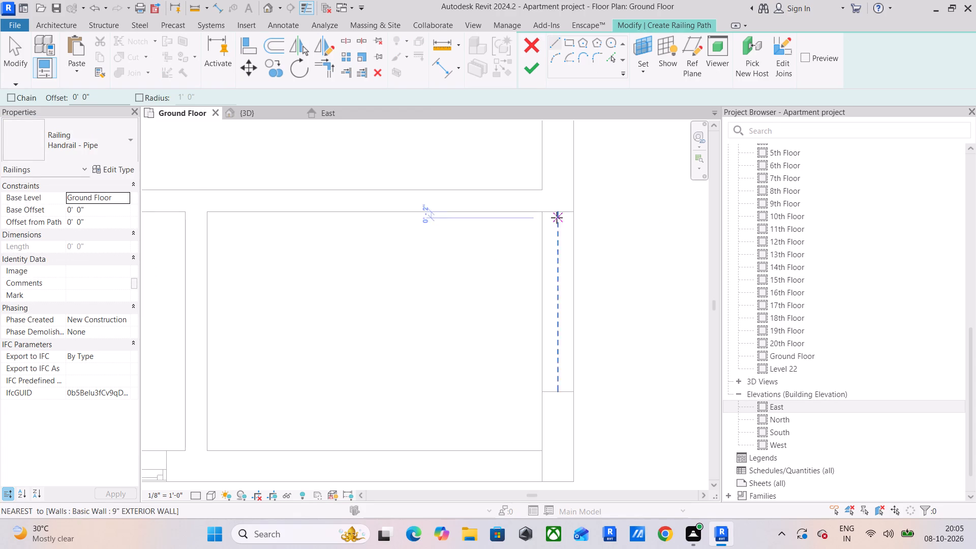
pyautogui.click(560, 216)
pyautogui.click(557, 390)
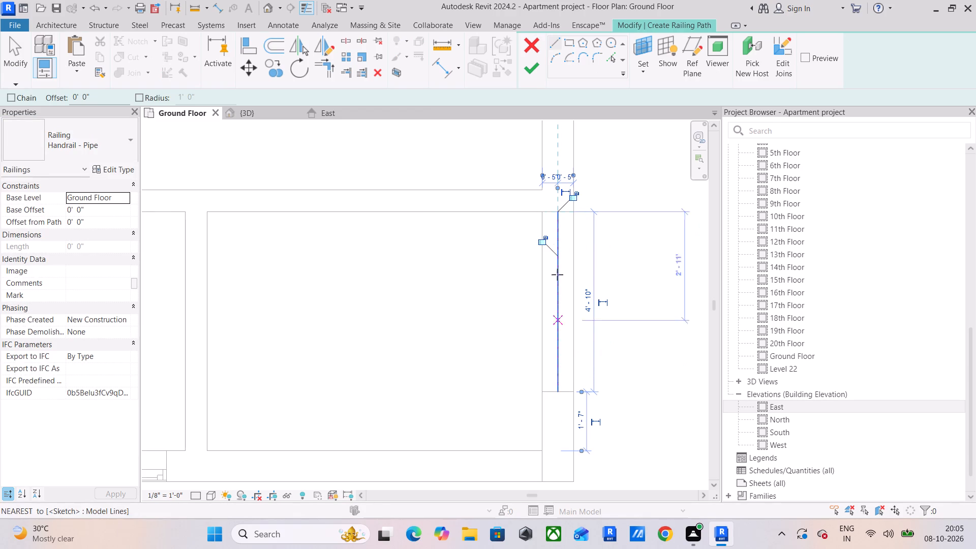
pyautogui.click(534, 65)
pyautogui.scroll(-3, 536, 312)
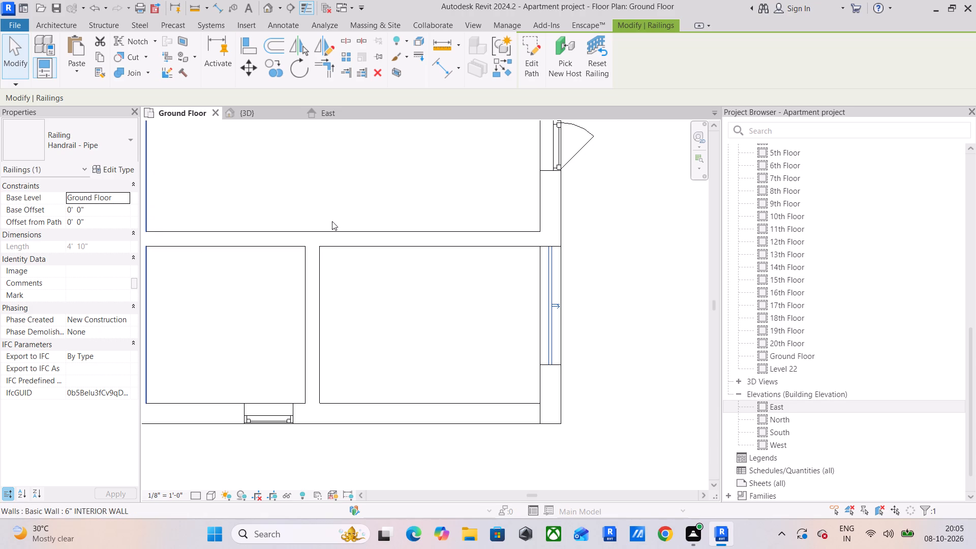
pyautogui.click(616, 256)
# Split the northeast apartment's east exterior wall at the inner face of the small east room's south wall.
pyautogui.scroll(-3, 590, 254)
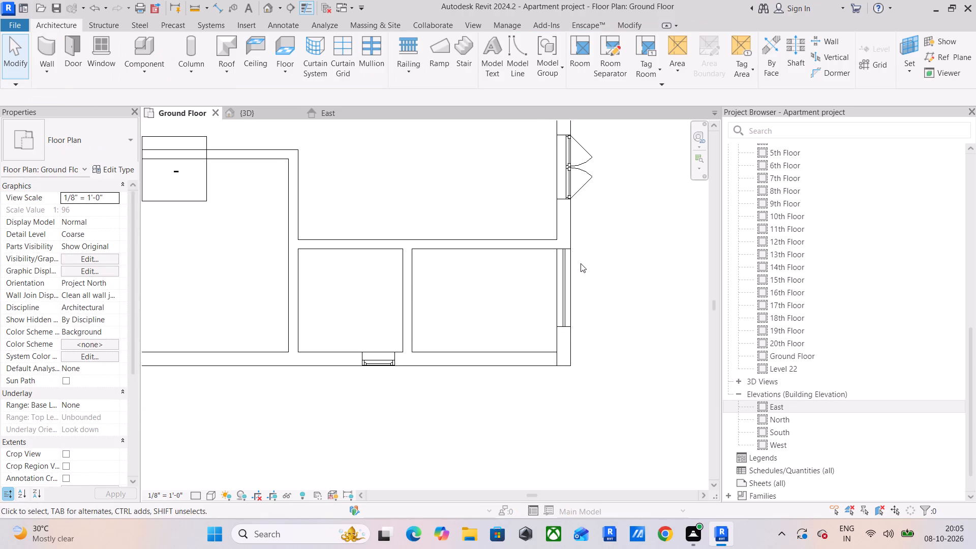
pyautogui.scroll(-2, 547, 274)
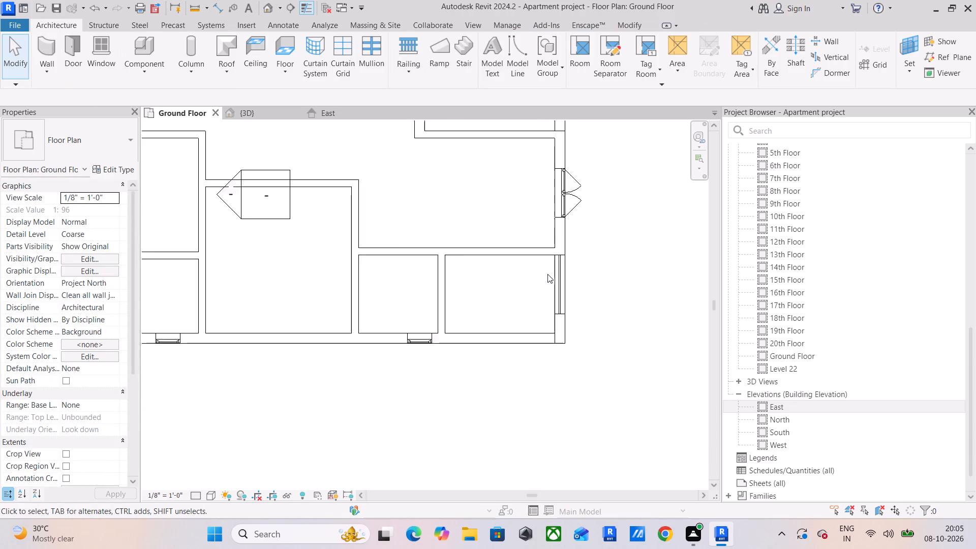
pyautogui.scroll(-3, 547, 274)
pyautogui.moveTo(544, 289); pyautogui.dragTo(495, 378, button='middle')
pyautogui.scroll(-3, 495, 361)
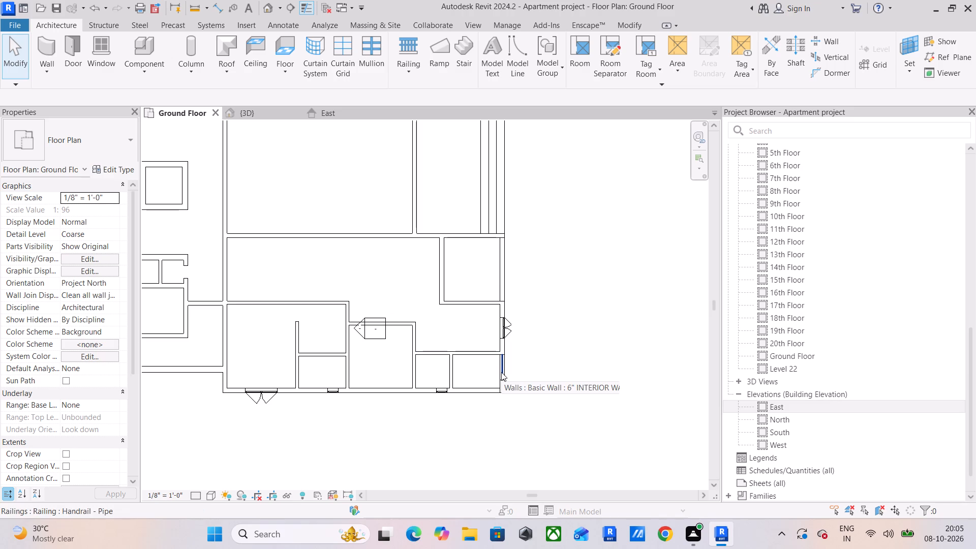
pyautogui.moveTo(501, 372); pyautogui.dragTo(491, 501, button='middle')
pyautogui.moveTo(525, 402); pyautogui.dragTo(514, 494, button='middle')
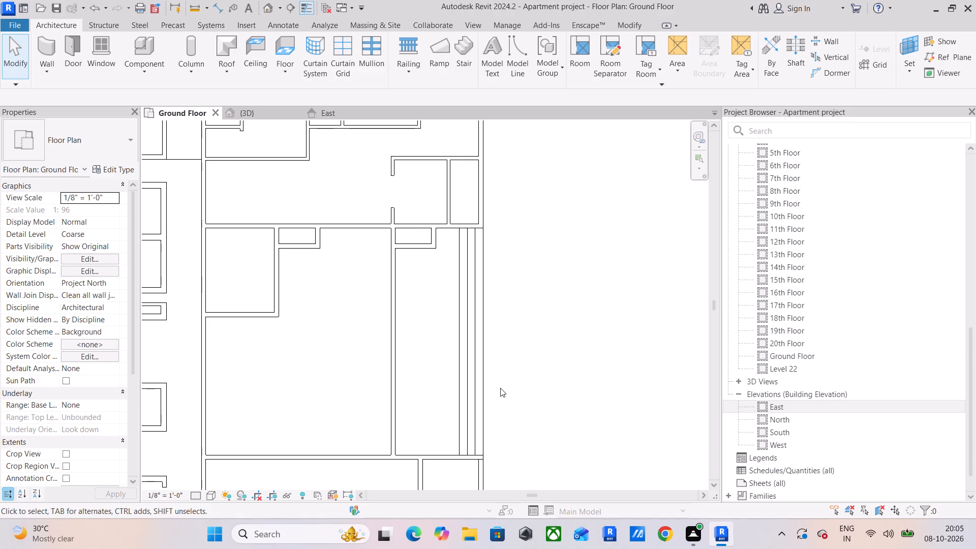
pyautogui.moveTo(486, 163); pyautogui.dragTo(471, 207, button='middle')
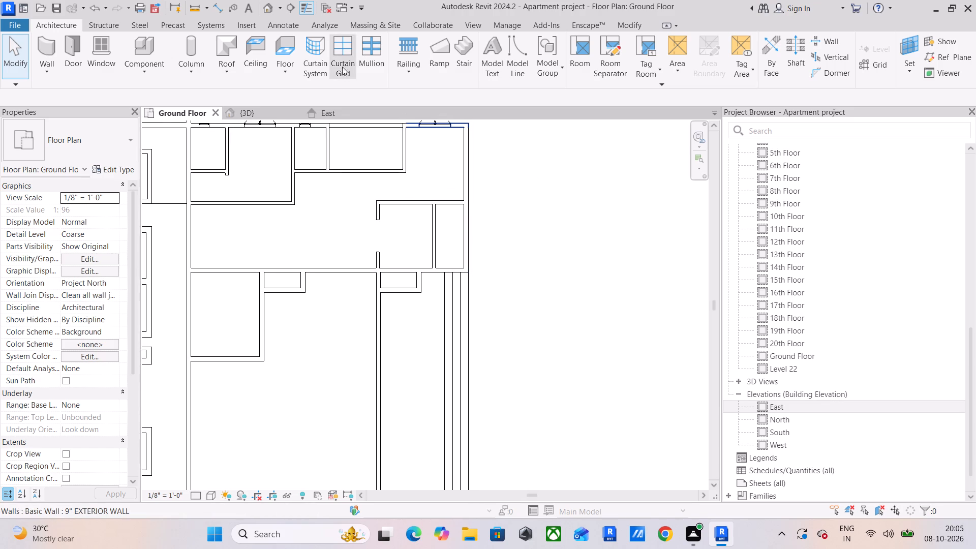
pyautogui.click(619, 26)
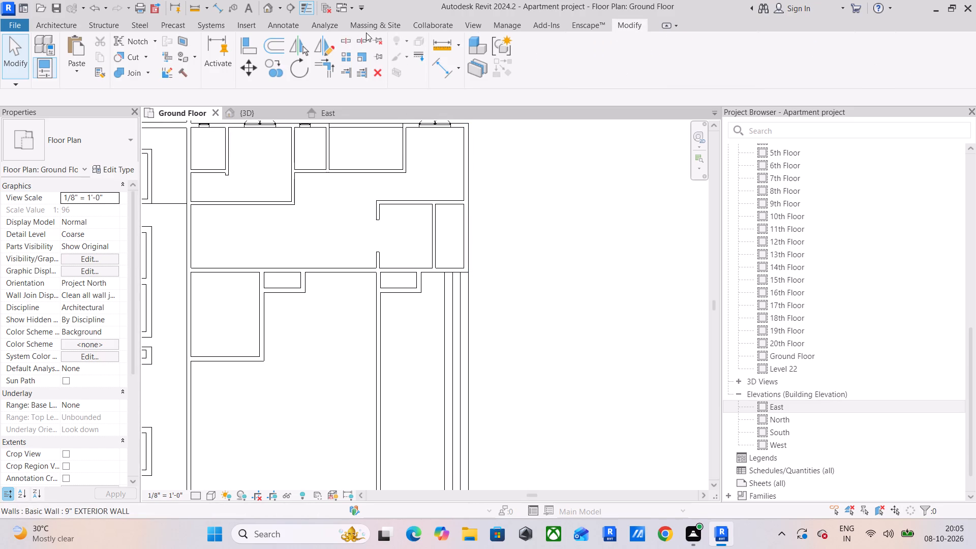
pyautogui.click(350, 38)
pyautogui.scroll(10, 512, 258)
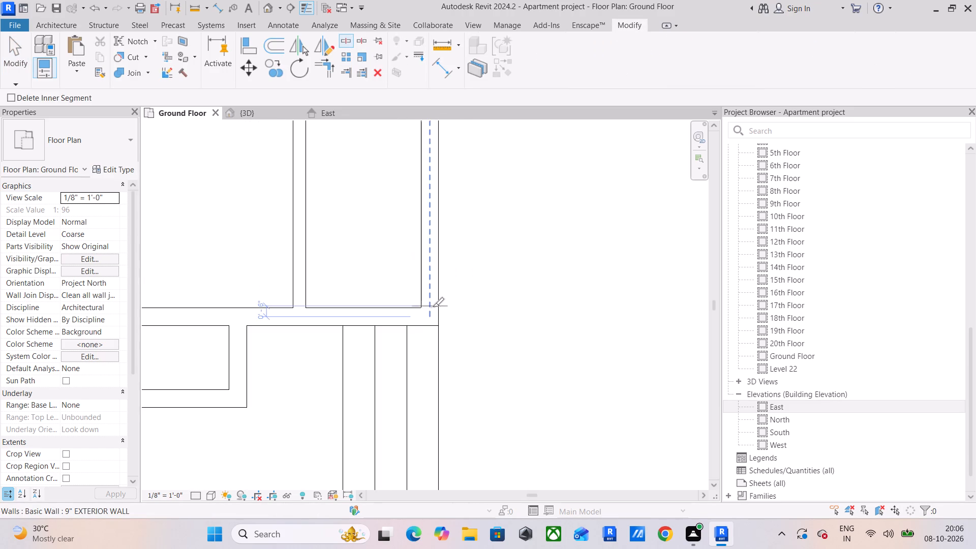
pyautogui.scroll(5, 424, 304)
pyautogui.click(432, 312)
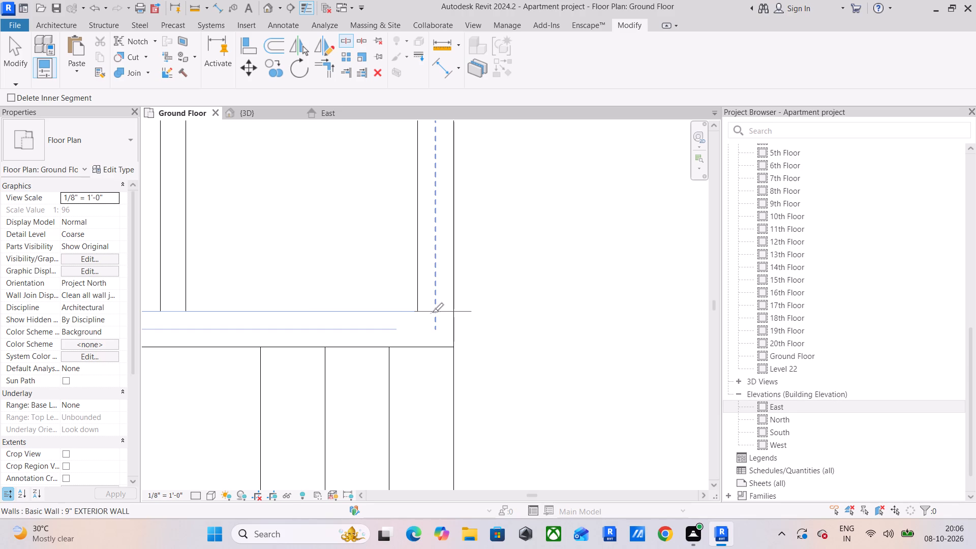
# Split the same east wall 5' 0" north of the room's south wall and again at its north wall's inner face.
pyautogui.scroll(5, 428, 316)
pyautogui.scroll(-10, 415, 264)
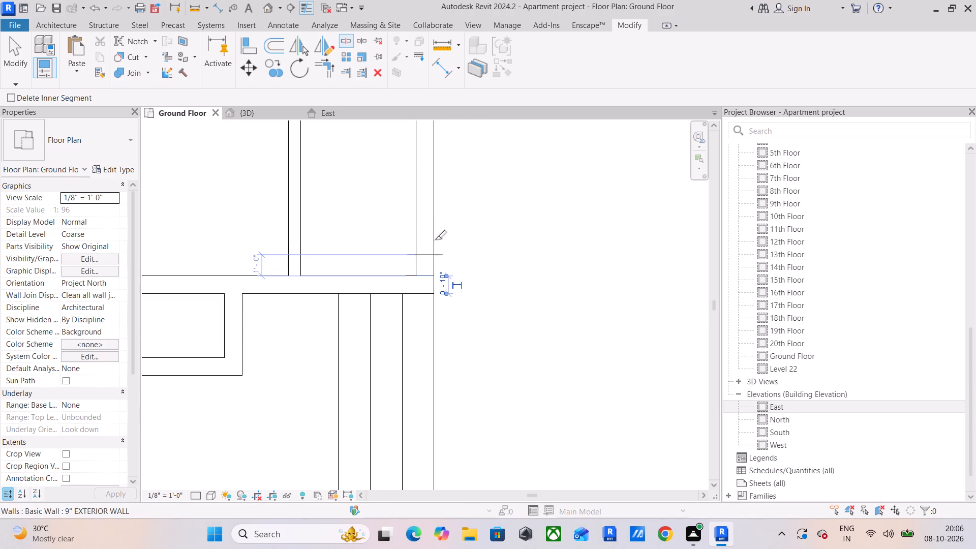
pyautogui.moveTo(436, 234); pyautogui.dragTo(452, 319, button='middle')
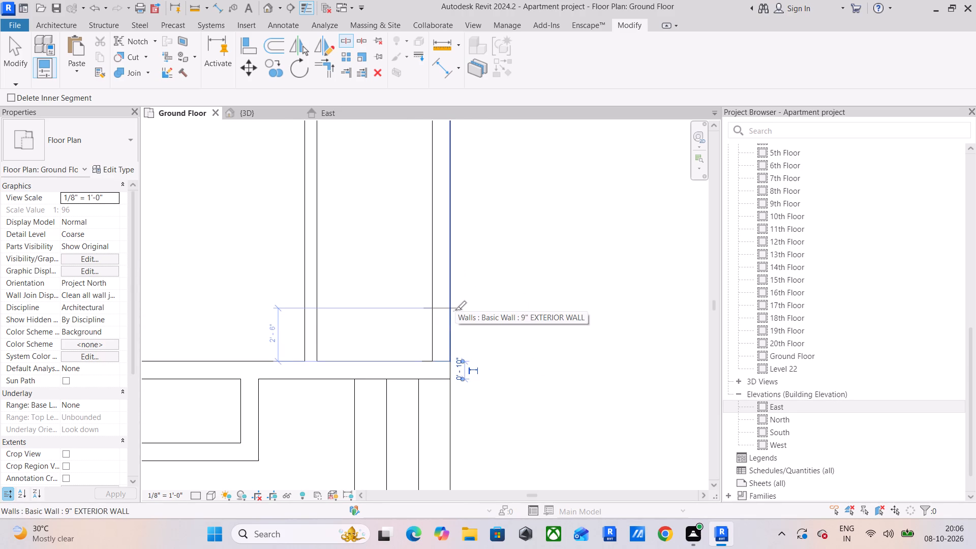
pyautogui.click(443, 256)
pyautogui.moveTo(453, 282); pyautogui.dragTo(454, 380, button='middle')
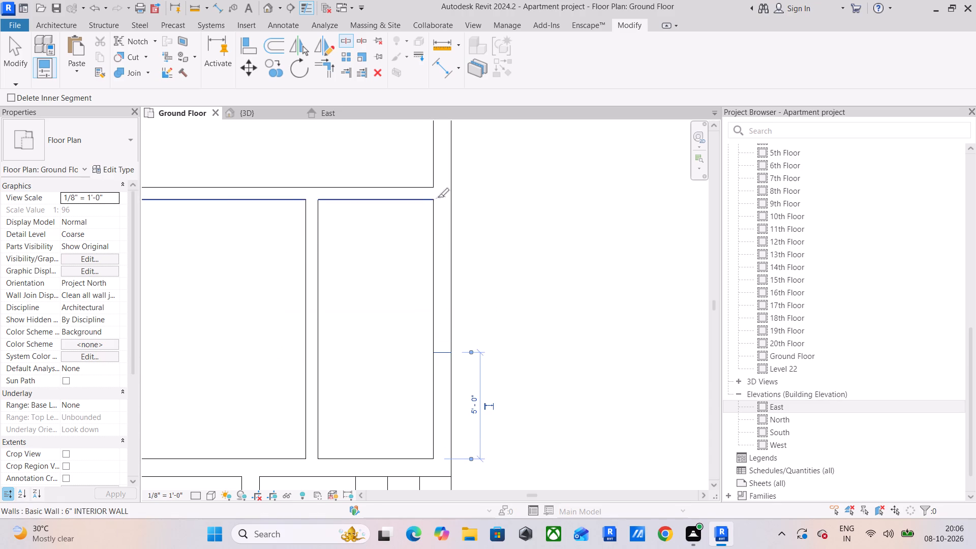
pyautogui.scroll(4, 437, 201)
pyautogui.click(448, 200)
pyautogui.scroll(-4, 453, 249)
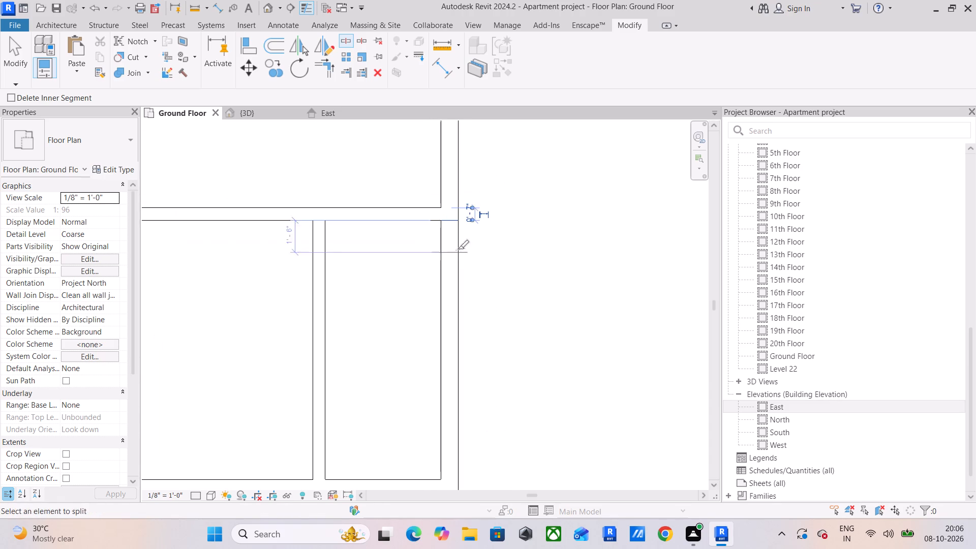
# Make the small east room's northern 7' 2" exterior wall segment unconnected at the top, with a height of 1' 0".
pyautogui.click(26, 45)
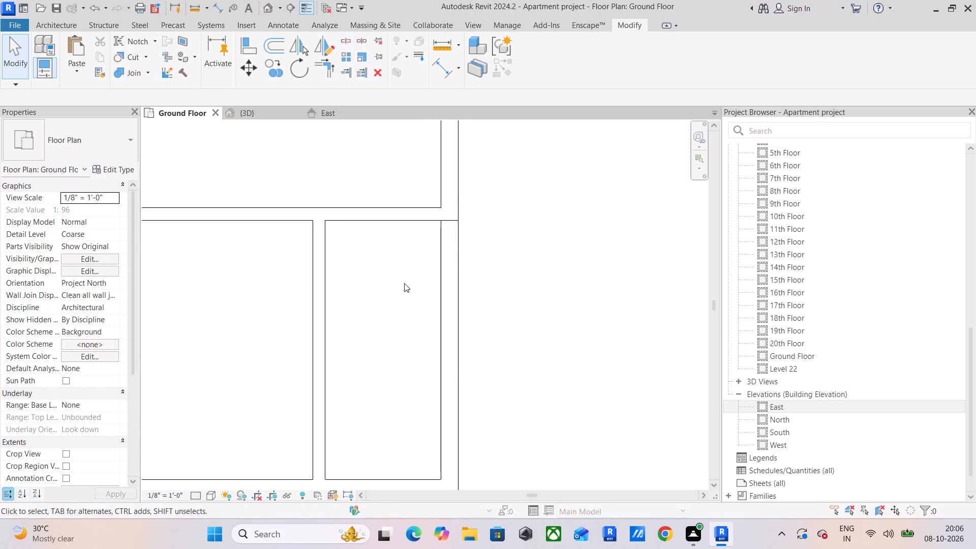
pyautogui.click(445, 274)
pyautogui.scroll(-2, 508, 161)
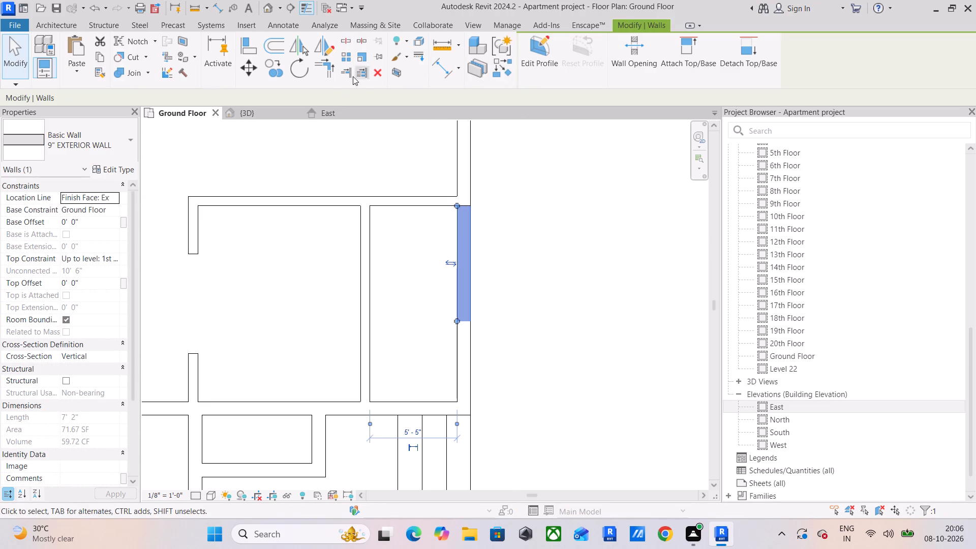
pyautogui.click(114, 258)
pyautogui.click(112, 269)
pyautogui.click(100, 269)
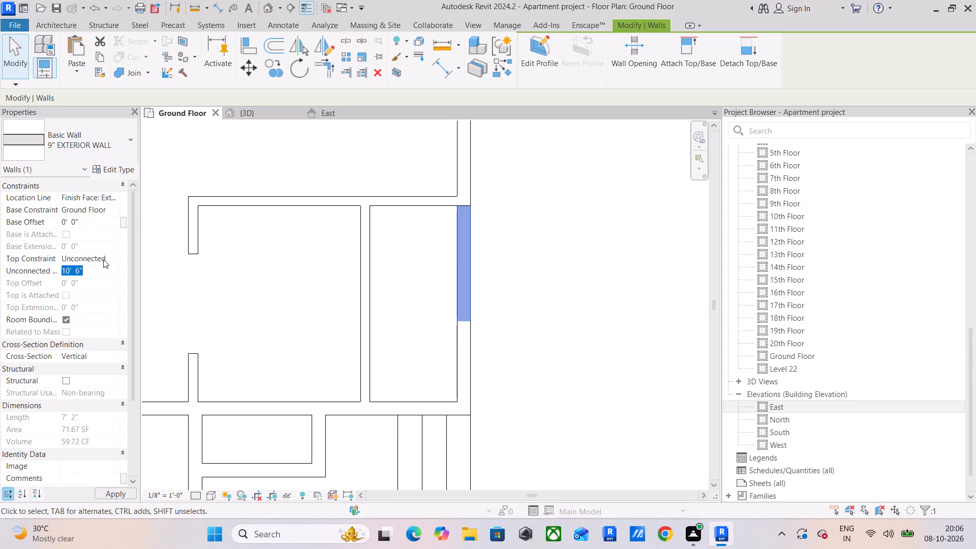
pyautogui.write("1'")
pyautogui.press('Return')
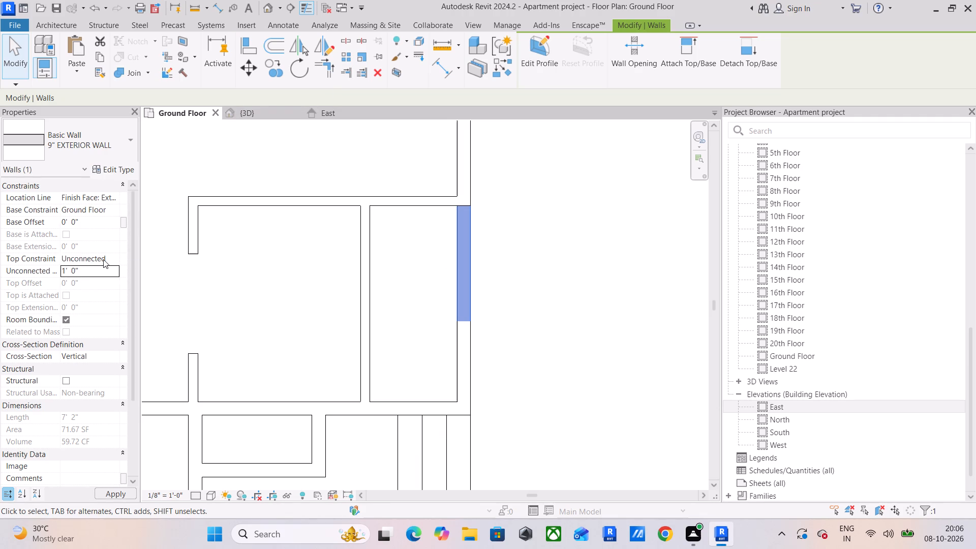
# Make the 5' 0" exterior wall segment just south of it unconnected at the top, with a height of 4' 0".
pyautogui.click(469, 367)
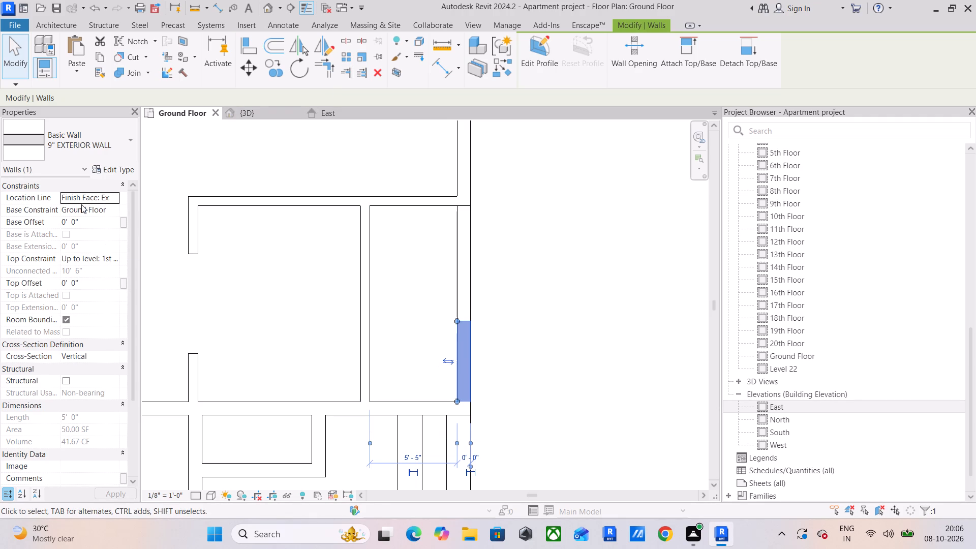
pyautogui.click(110, 264)
pyautogui.click(110, 270)
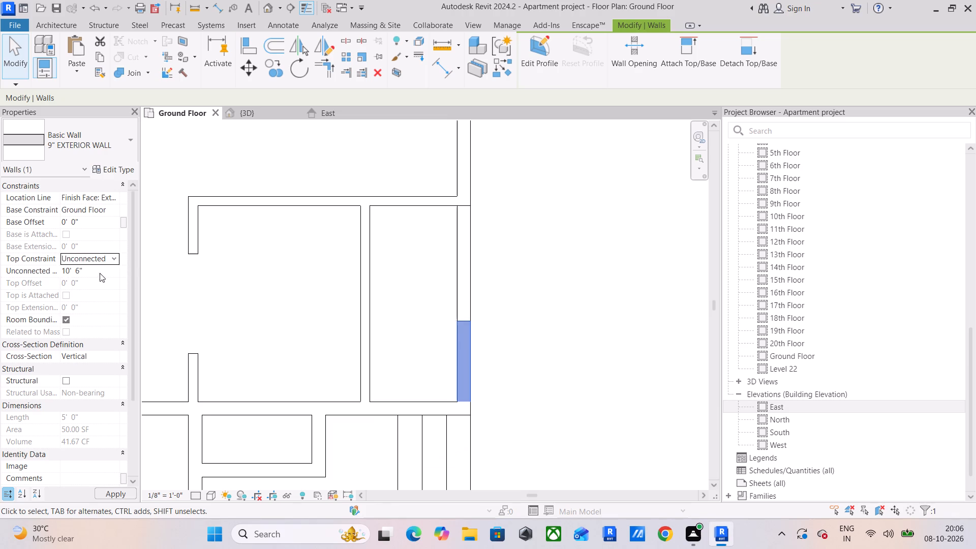
pyautogui.click(100, 270)
pyautogui.write("4'")
pyautogui.press('Return')
pyautogui.click(542, 274)
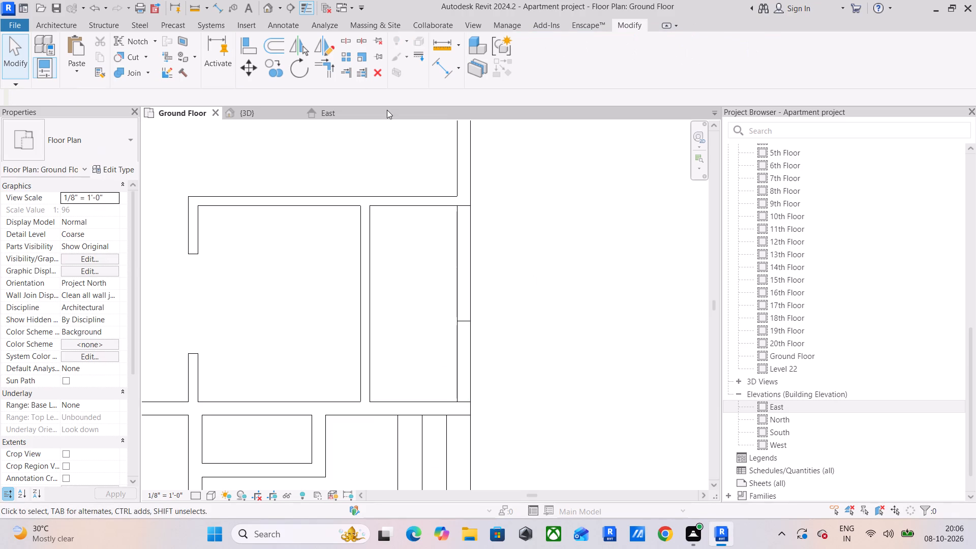
# Add a Handrail - Pipe railing along the centreline of the 1' 0" high segment of the small east room's exterior wall.
pyautogui.click(45, 22)
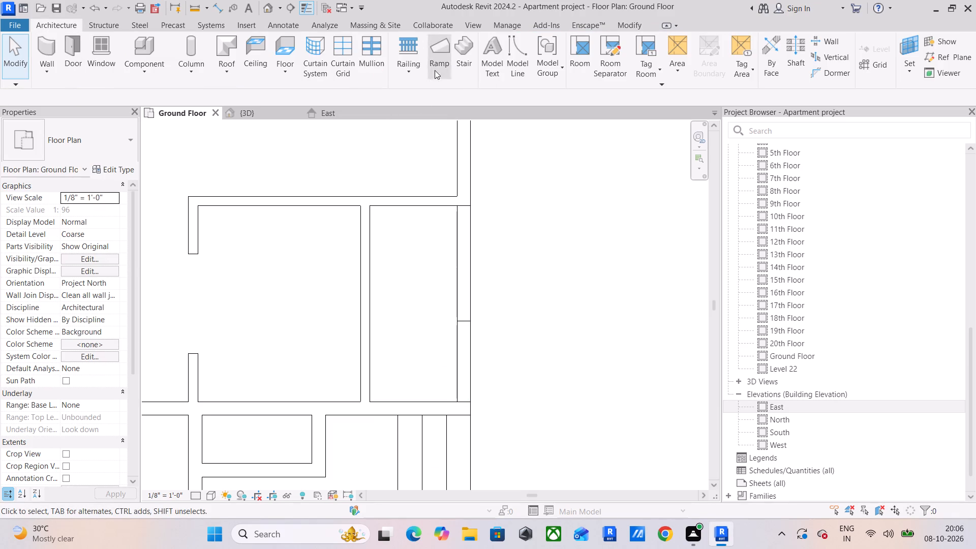
pyautogui.click(410, 47)
pyautogui.scroll(3, 466, 206)
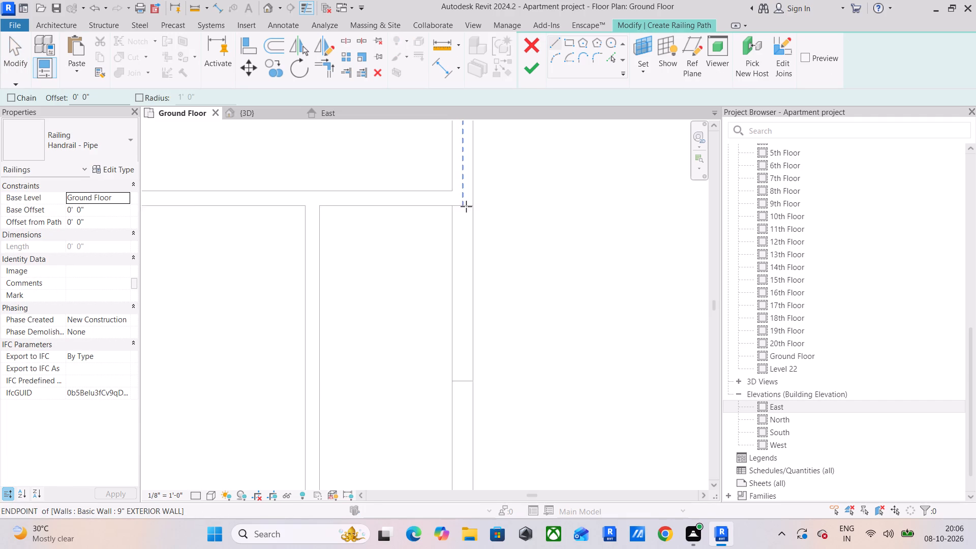
pyautogui.scroll(1, 466, 206)
pyautogui.click(463, 204)
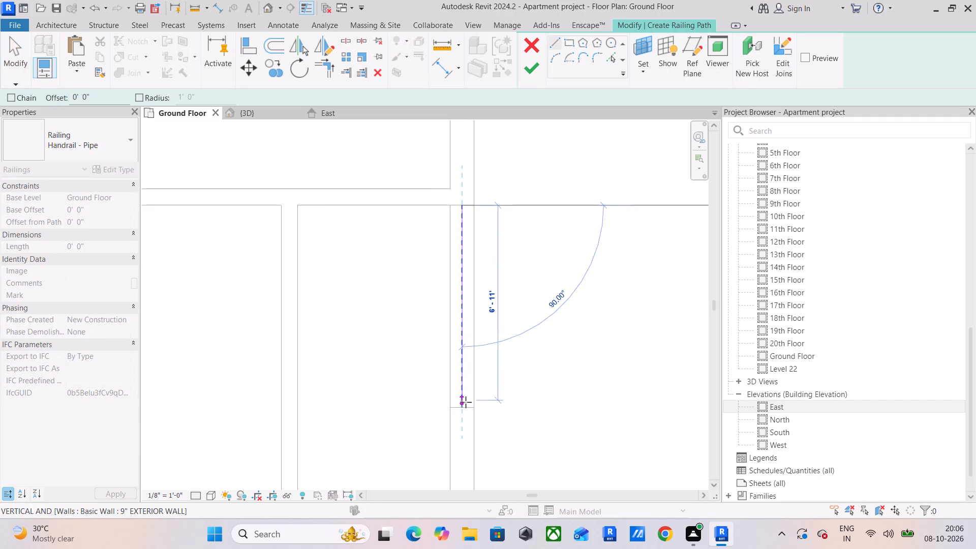
pyautogui.click(463, 406)
pyautogui.click(528, 75)
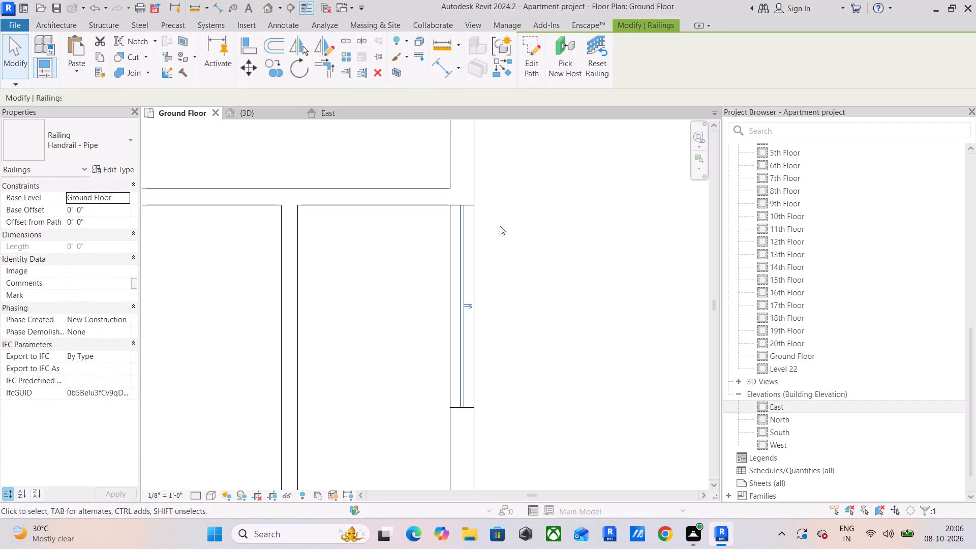
pyautogui.click(530, 272)
# Place a 4' x 5' casement window in the southwest apartment's corner room west wall, centred 3' 6" from the room's north wall.
pyautogui.scroll(-6, 529, 273)
pyautogui.moveTo(536, 272); pyautogui.dragTo(544, 354, button='middle')
pyautogui.scroll(-2, 550, 343)
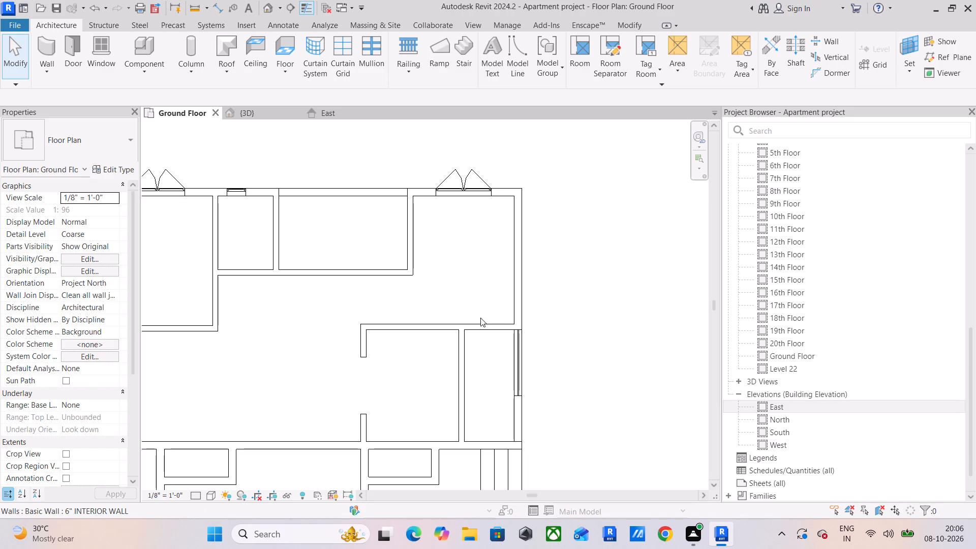
pyautogui.moveTo(462, 353); pyautogui.dragTo(450, 241, button='middle')
pyautogui.moveTo(446, 360); pyautogui.dragTo(499, 250, button='middle')
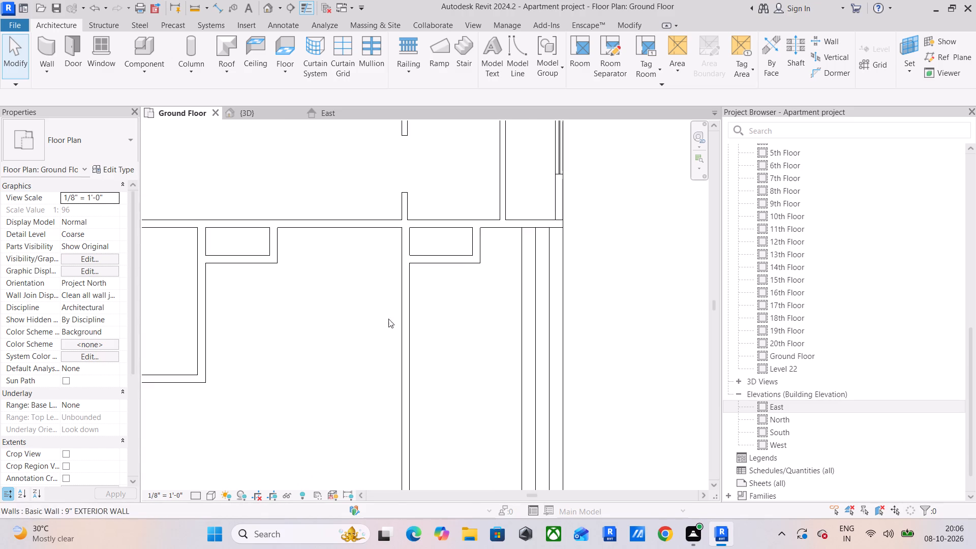
pyautogui.moveTo(394, 317); pyautogui.dragTo(435, 258, button='middle')
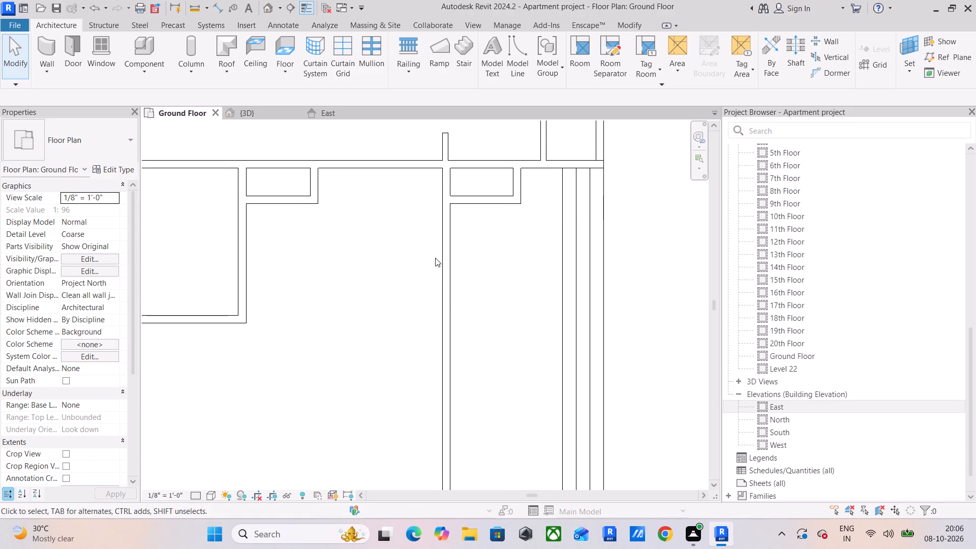
pyautogui.scroll(-8, 391, 292)
pyautogui.moveTo(391, 294); pyautogui.dragTo(508, 296, button='middle')
pyautogui.moveTo(349, 315); pyautogui.dragTo(494, 320, button='middle')
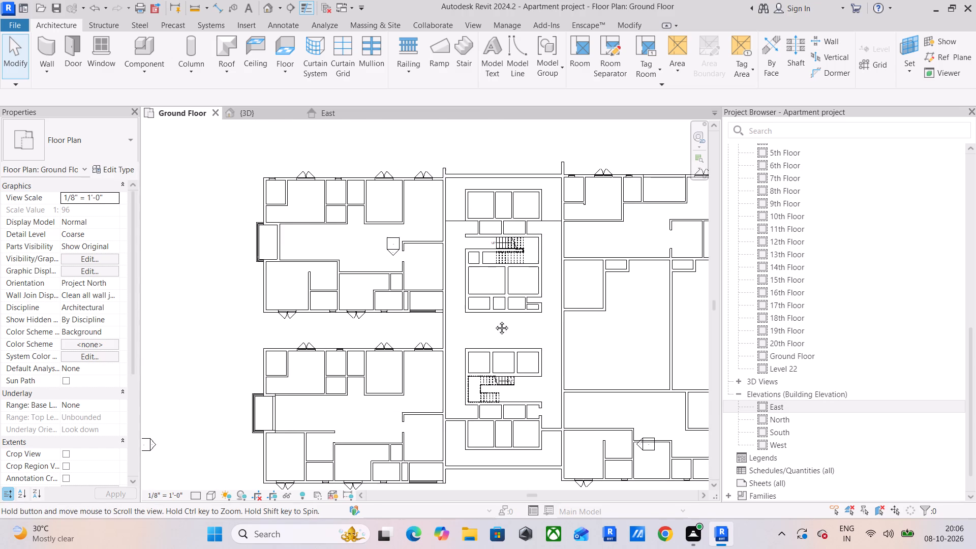
pyautogui.moveTo(494, 320); pyautogui.dragTo(507, 333, button='middle')
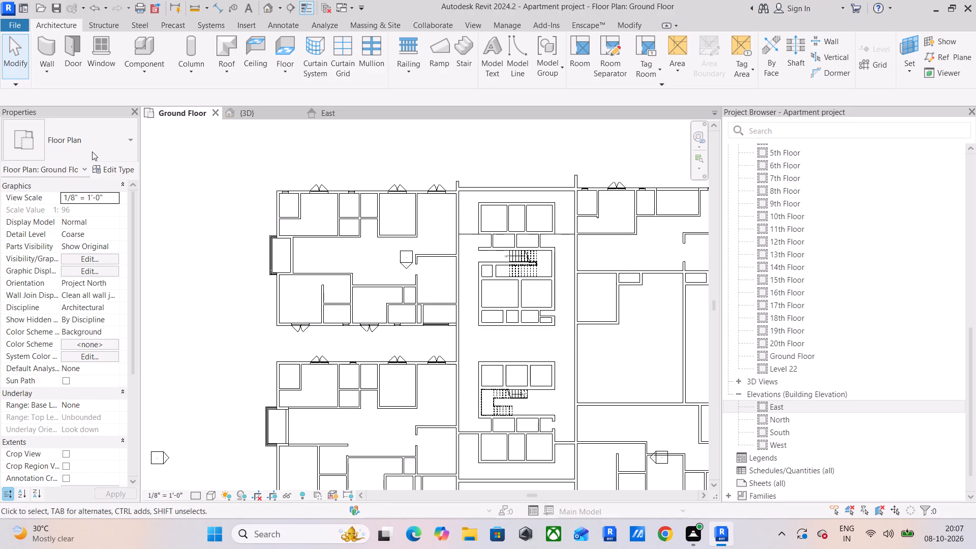
pyautogui.click(115, 61)
pyautogui.click(93, 131)
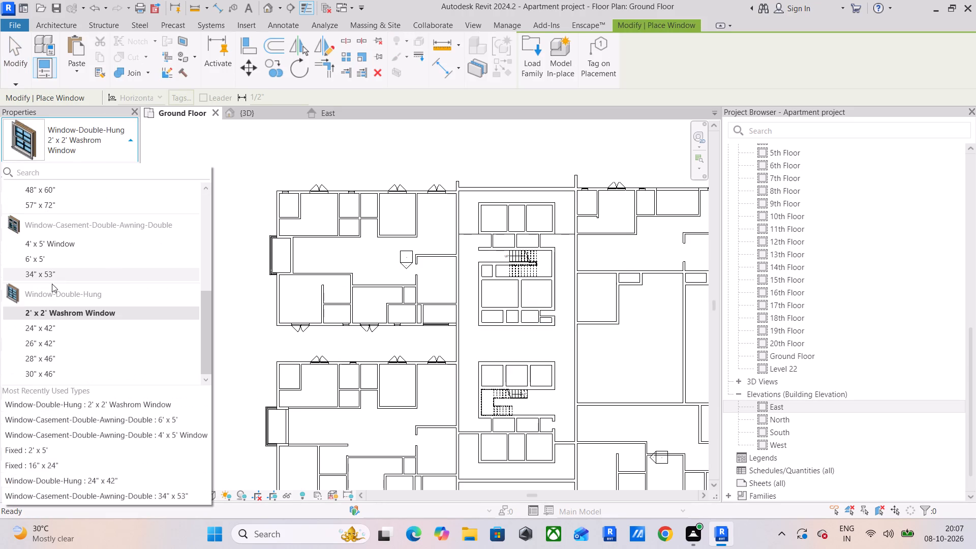
pyautogui.scroll(3, 44, 289)
pyautogui.scroll(-2, 45, 283)
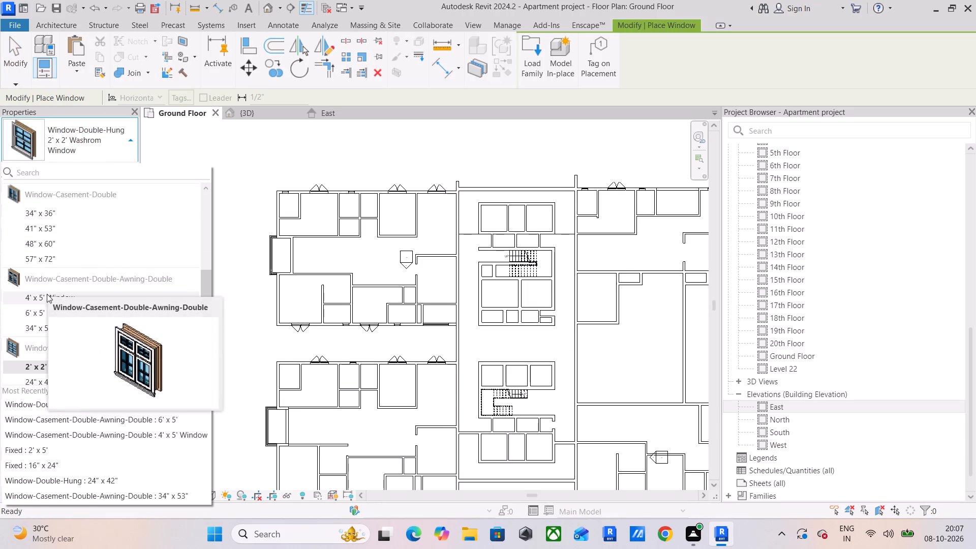
pyautogui.click(56, 294)
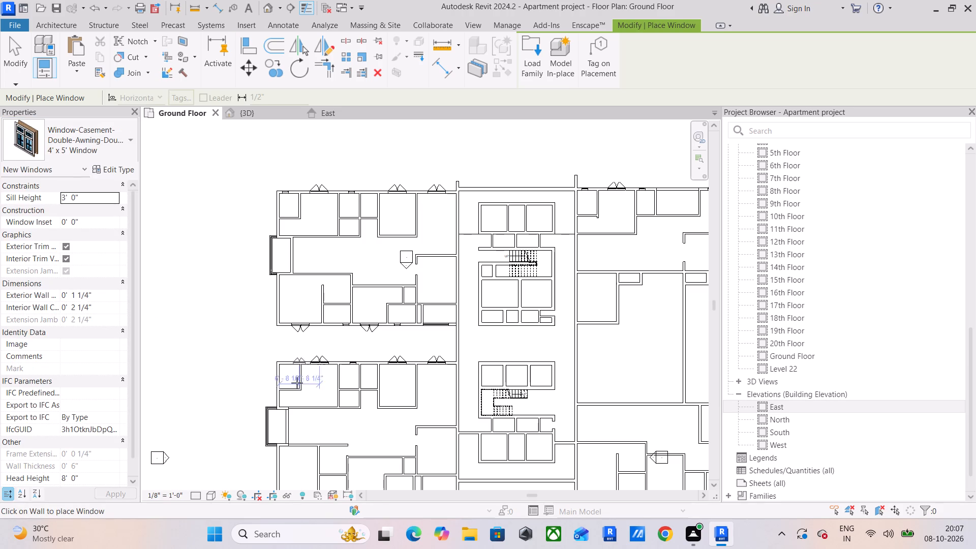
pyautogui.moveTo(276, 454); pyautogui.dragTo(282, 302, button='middle')
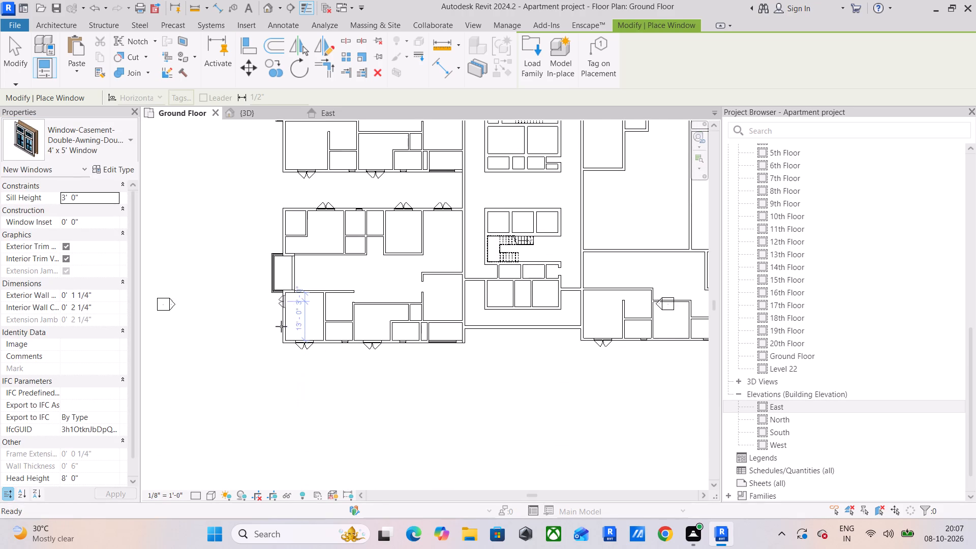
pyautogui.scroll(4, 281, 314)
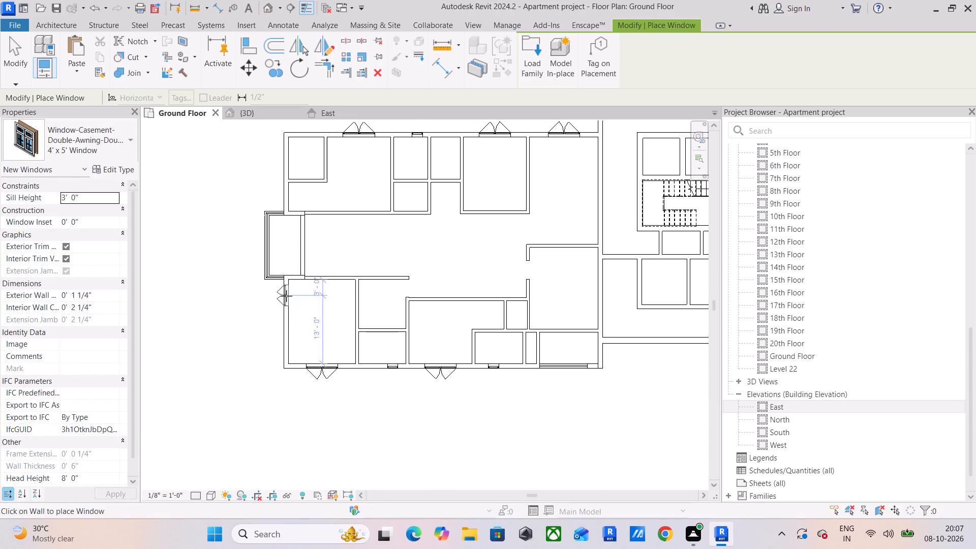
pyautogui.scroll(4, 288, 296)
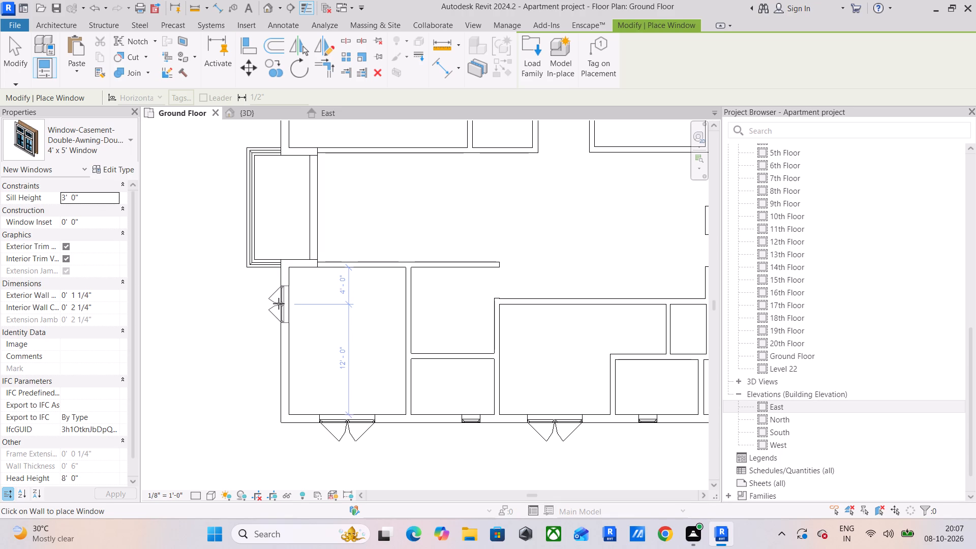
pyautogui.click(279, 301)
pyautogui.scroll(-3, 219, 317)
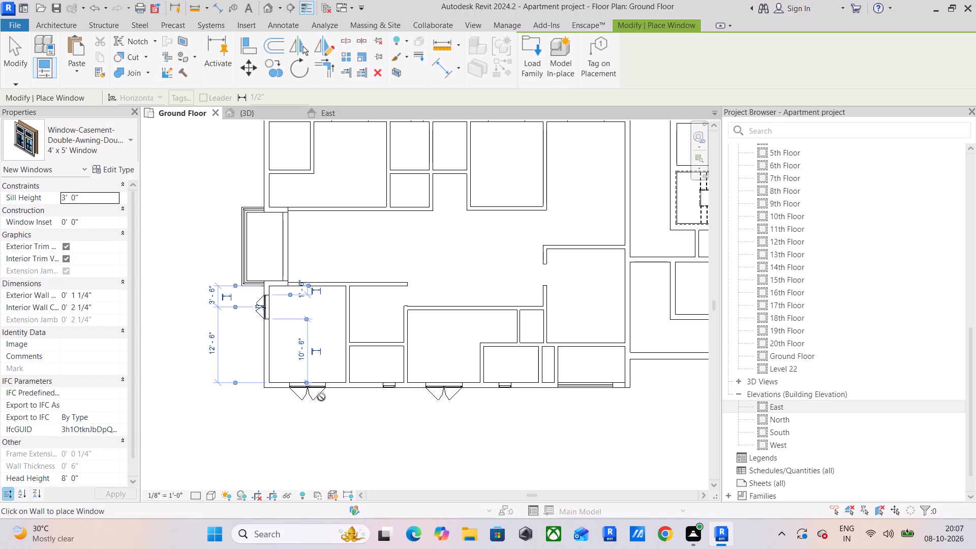
# Start placing a Door-Interior-Double-Sliding-2_Panel-Wood 4' x 7' Main Door at the southwest apartment's east wall facing the core.
pyautogui.scroll(-2, 403, 389)
pyautogui.moveTo(404, 380); pyautogui.dragTo(353, 417, button='middle')
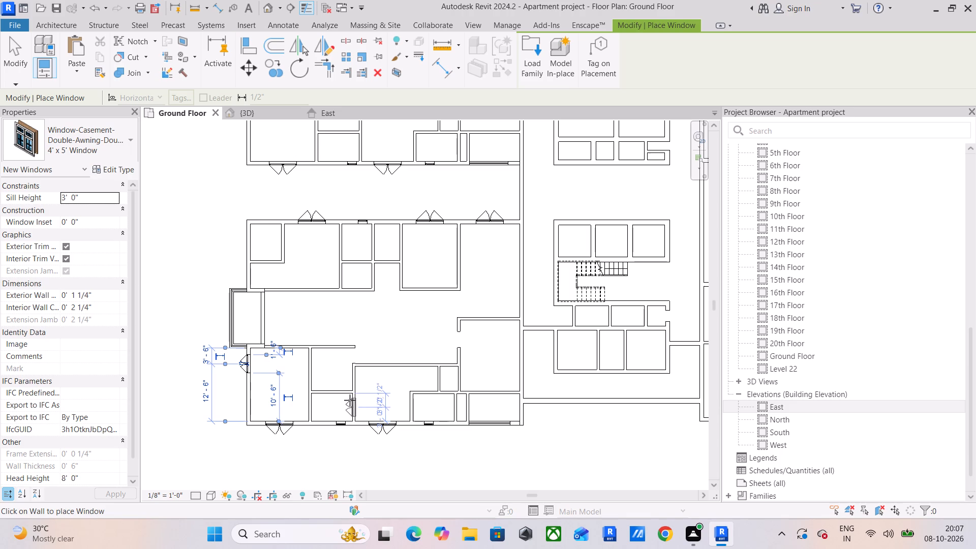
pyautogui.click(53, 22)
pyautogui.click(79, 59)
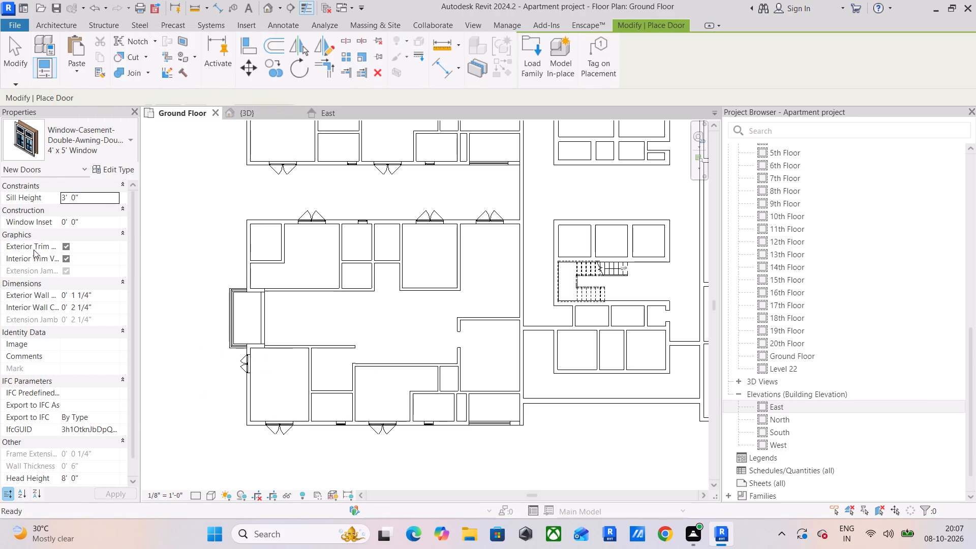
pyautogui.click(91, 140)
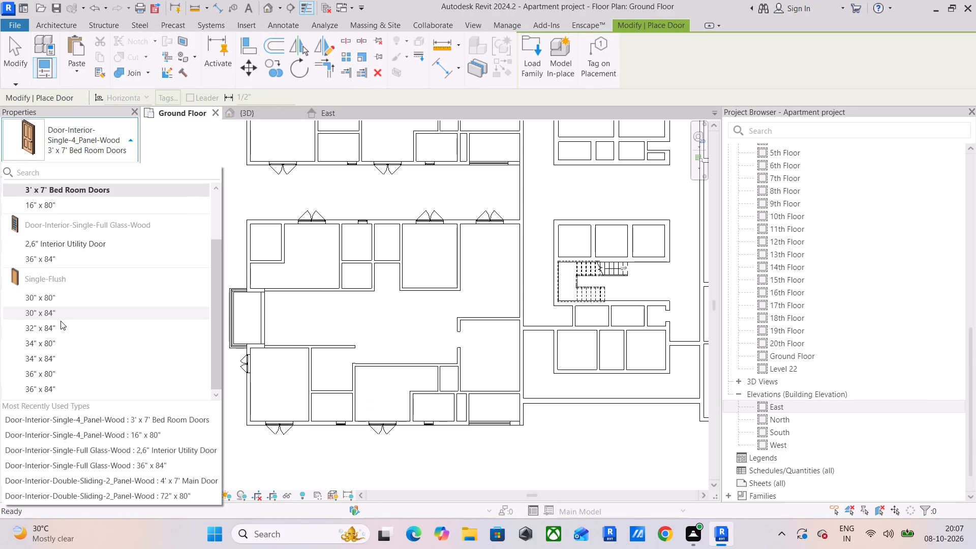
pyautogui.scroll(3, 60, 321)
pyautogui.click(88, 210)
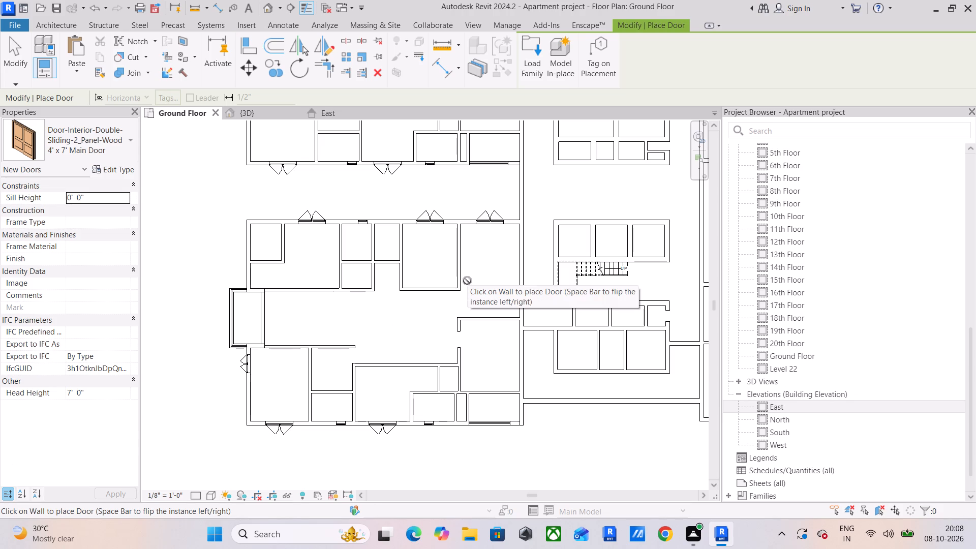
pyautogui.scroll(3, 526, 298)
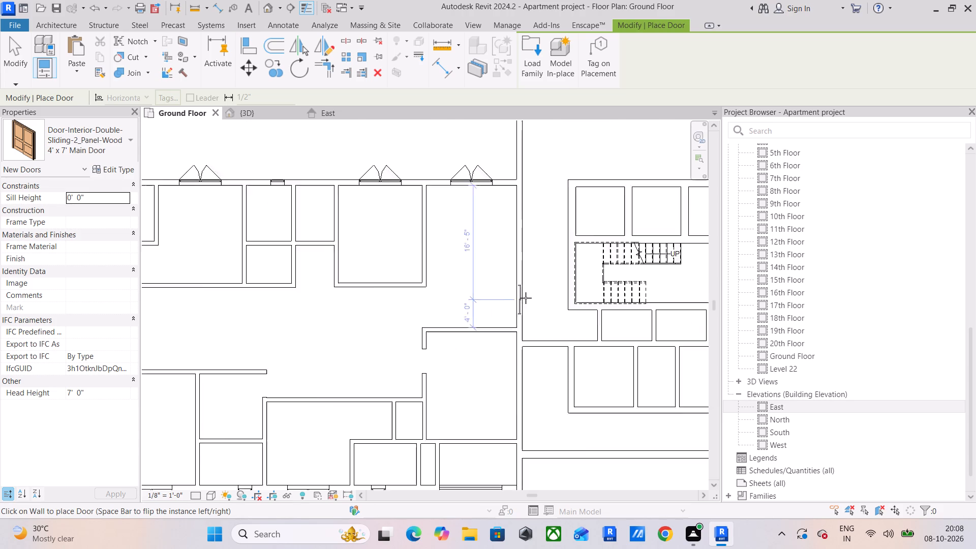
pyautogui.scroll(6, 526, 298)
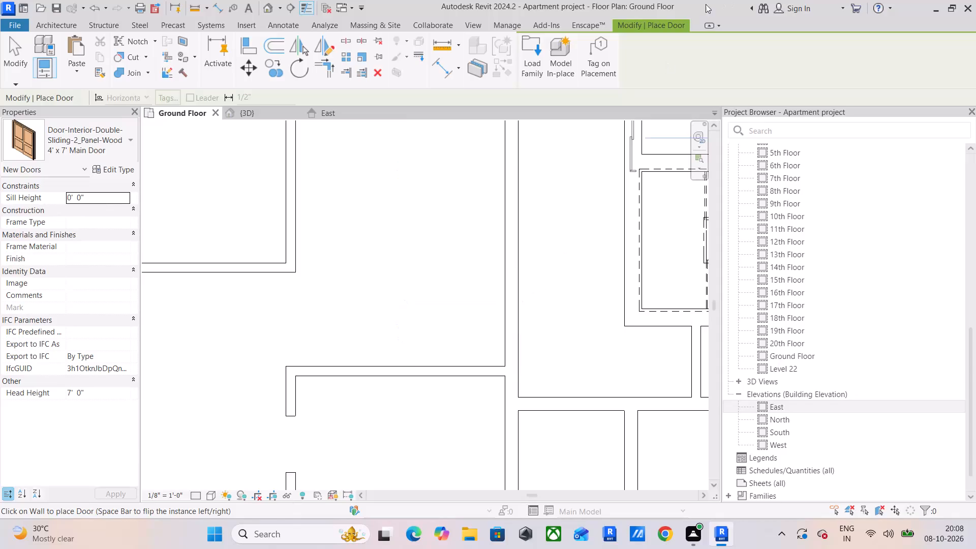
# Load the residential family Door-Exterior-Single-Entry-Half Flat Glass-Wood_Clad with its 36" x 80" type.
pyautogui.click(533, 56)
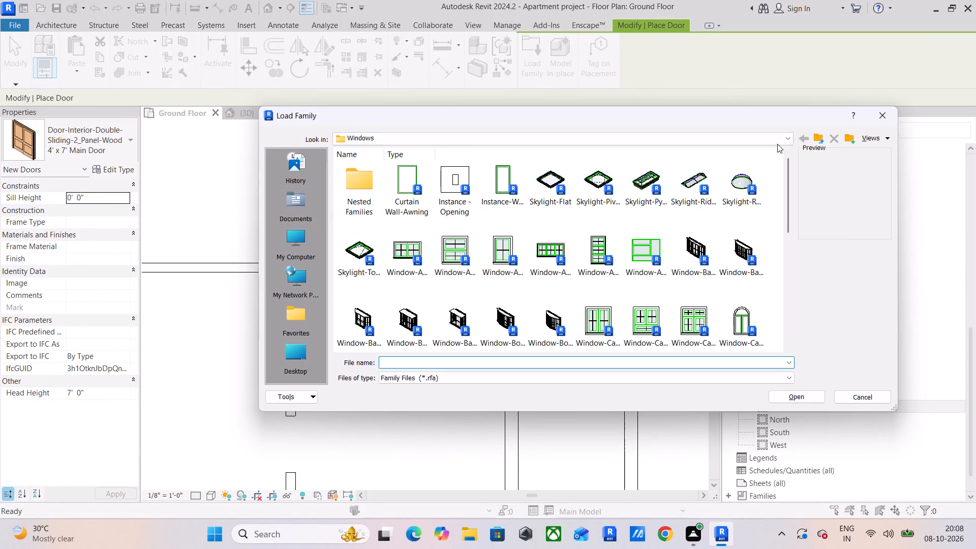
pyautogui.click(822, 138)
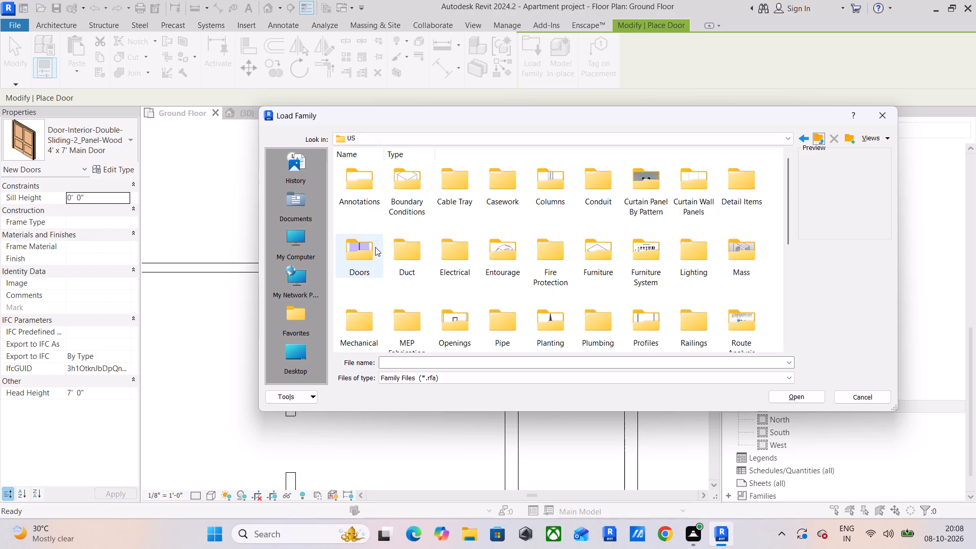
pyautogui.doubleClick(367, 247)
pyautogui.doubleClick(455, 181)
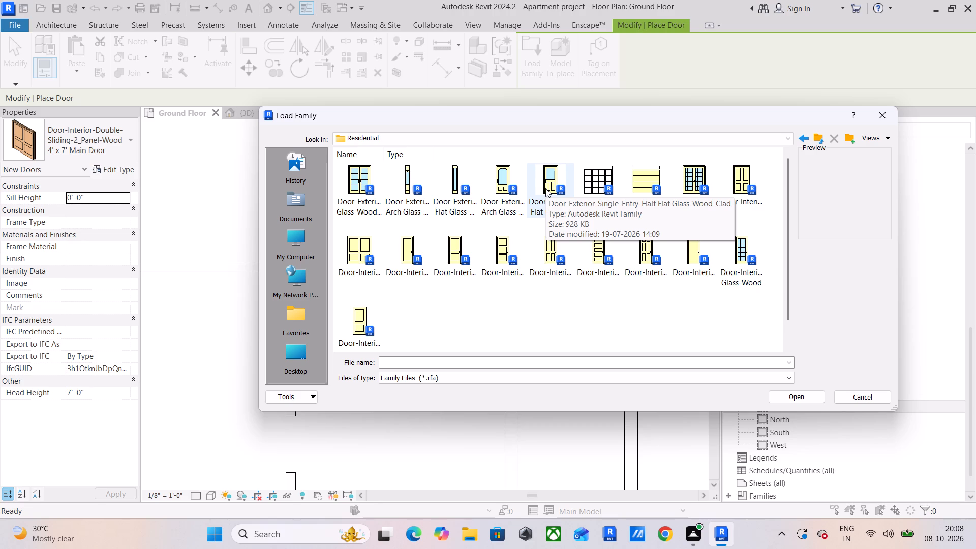
pyautogui.click(545, 188)
pyautogui.click(798, 394)
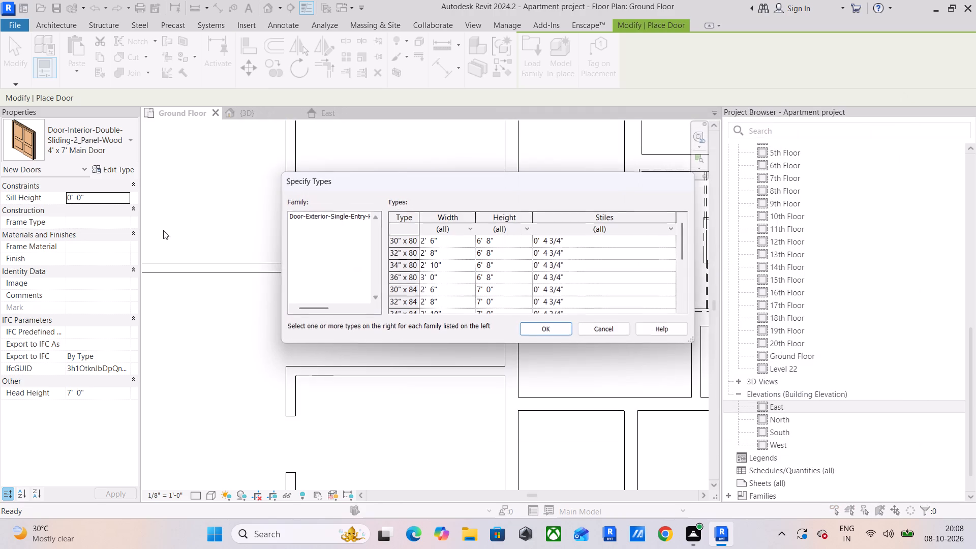
pyautogui.click(449, 283)
pyautogui.moveTo(537, 330); pyautogui.dragTo(531, 328)
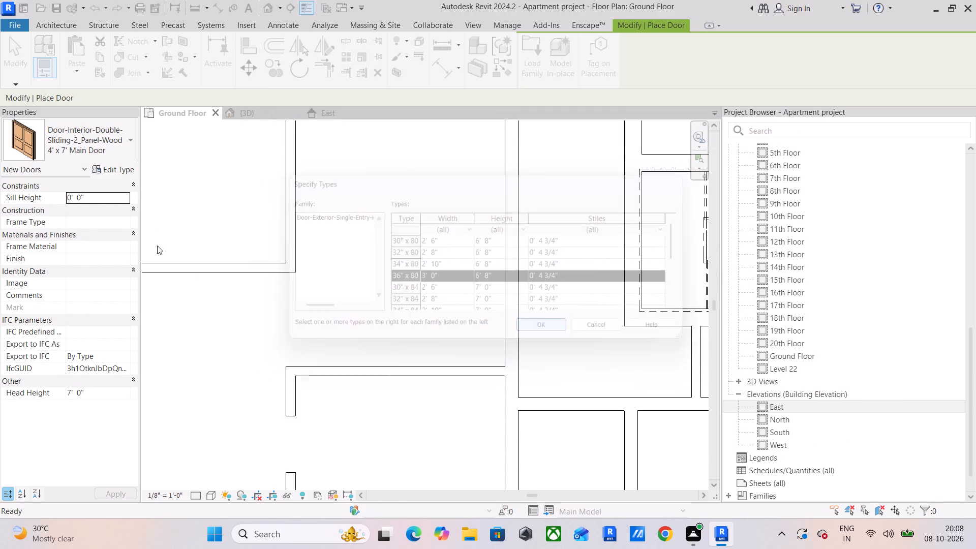
# Set the 36" x 80" Door-Exterior-Single-Entry-Half Flat Glass-Wood_Clad type's width to 4' and height to 7'.
pyautogui.click(119, 164)
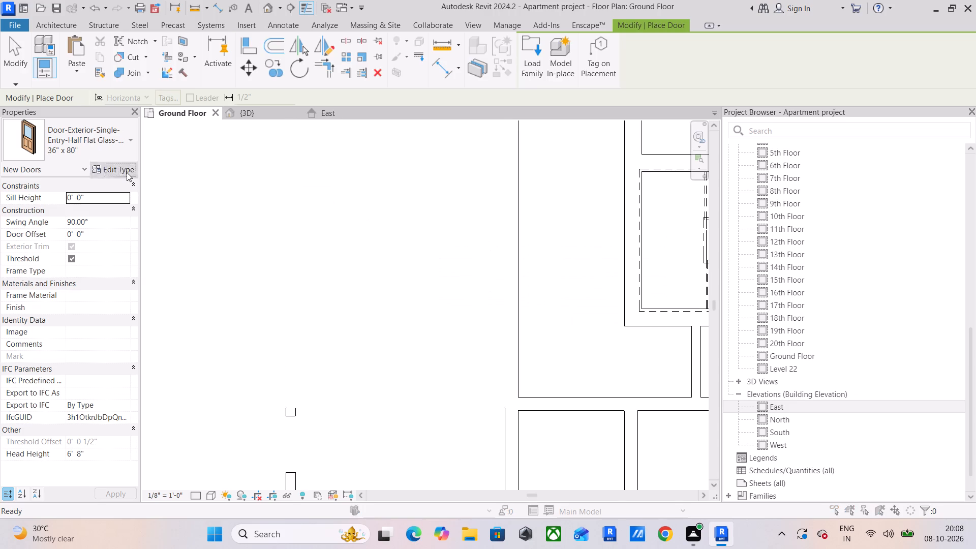
pyautogui.click(570, 325)
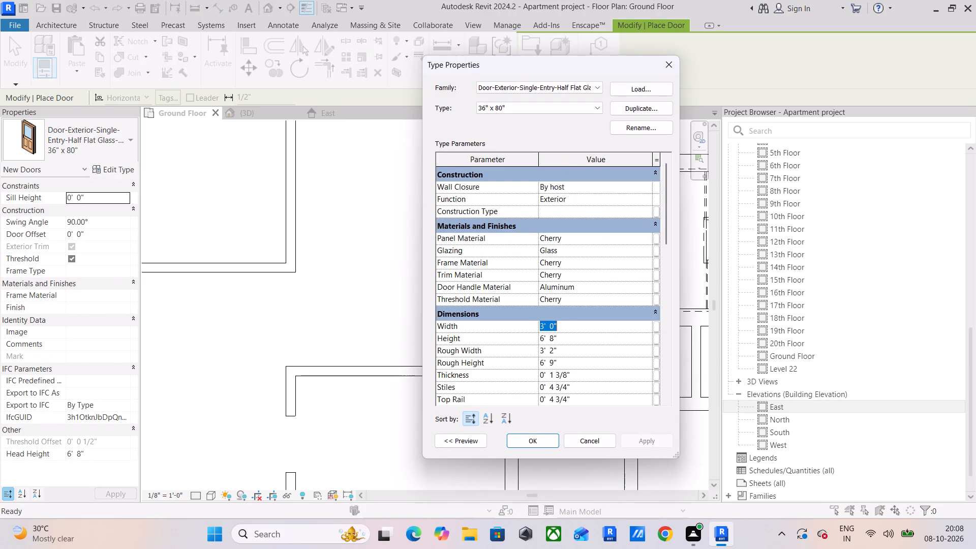
pyautogui.write("4'")
pyautogui.press('Return')
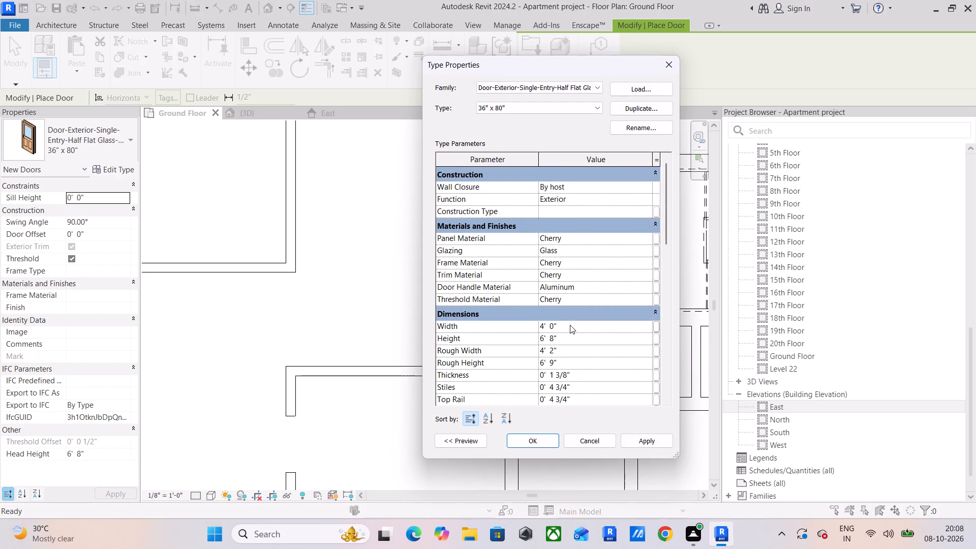
pyautogui.click(602, 339)
pyautogui.write("7'")
pyautogui.press('Return')
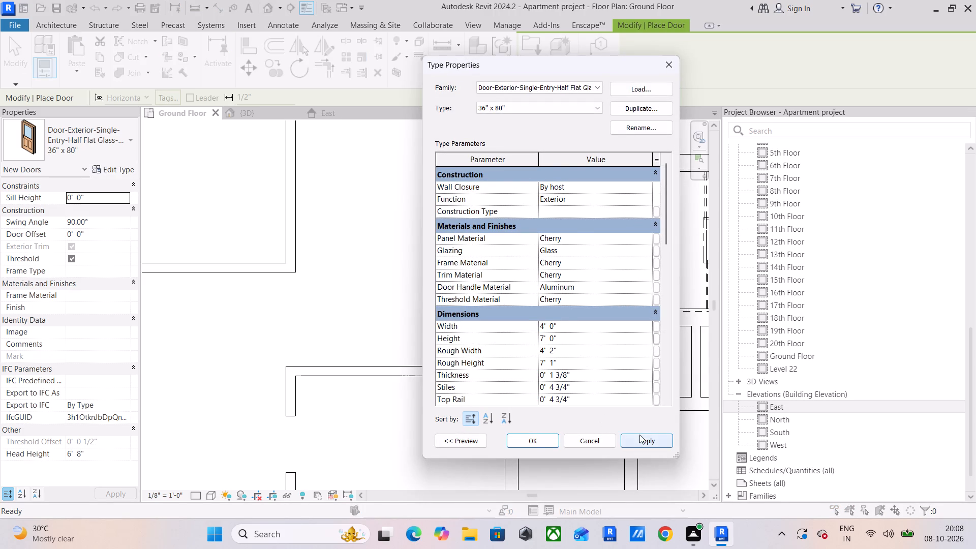
pyautogui.click(639, 434)
pyautogui.click(530, 445)
# Draw a 12' horizontal guide detail line west from the southwest apartment's east wall, 2' 6" north of the small east room's wall.
pyautogui.scroll(-3, 461, 331)
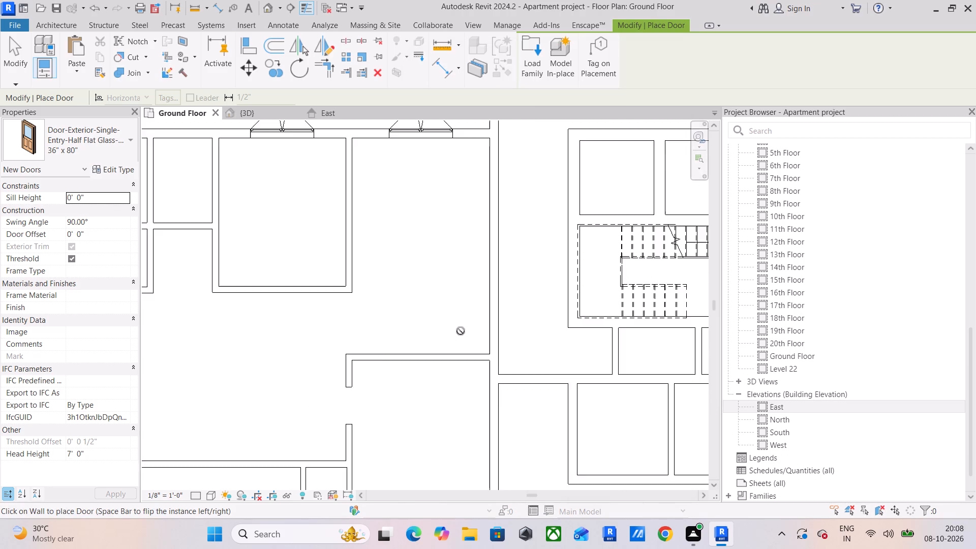
pyautogui.scroll(-3, 461, 331)
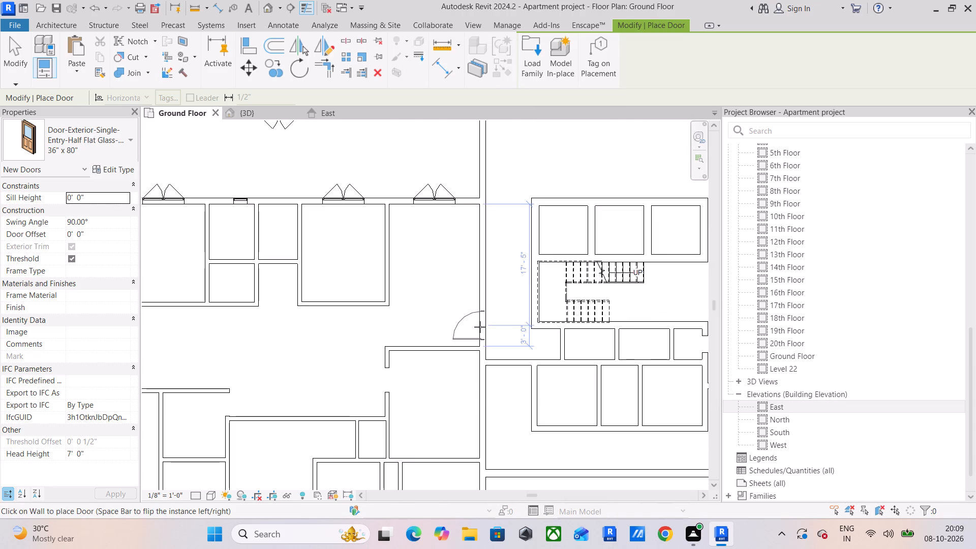
pyautogui.scroll(3, 480, 327)
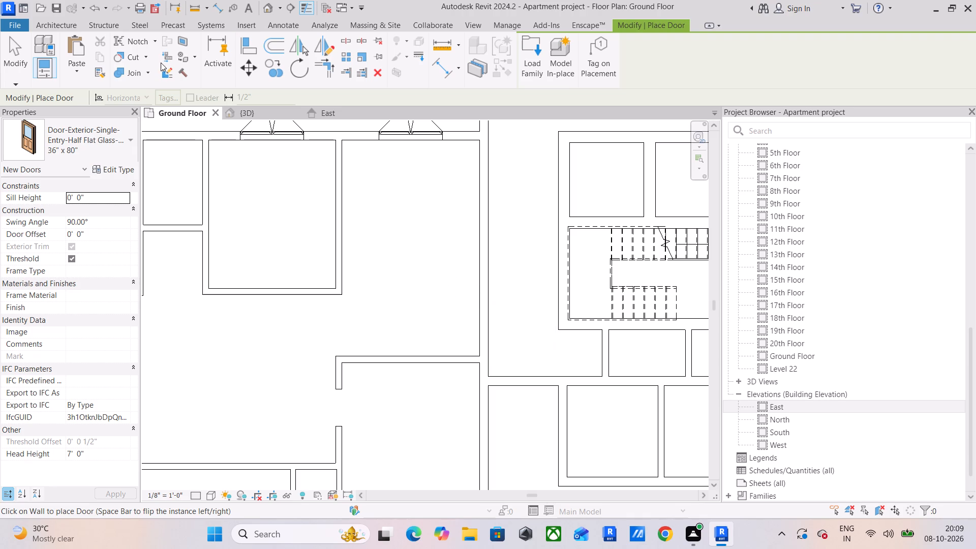
pyautogui.click(270, 21)
pyautogui.click(278, 41)
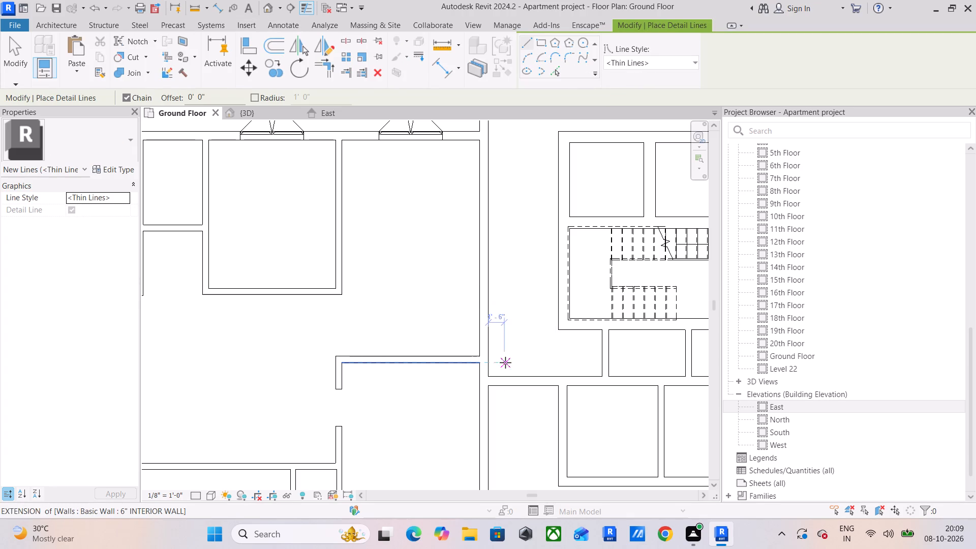
pyautogui.click(480, 351)
pyautogui.moveTo(480, 350); pyautogui.dragTo(480, 345)
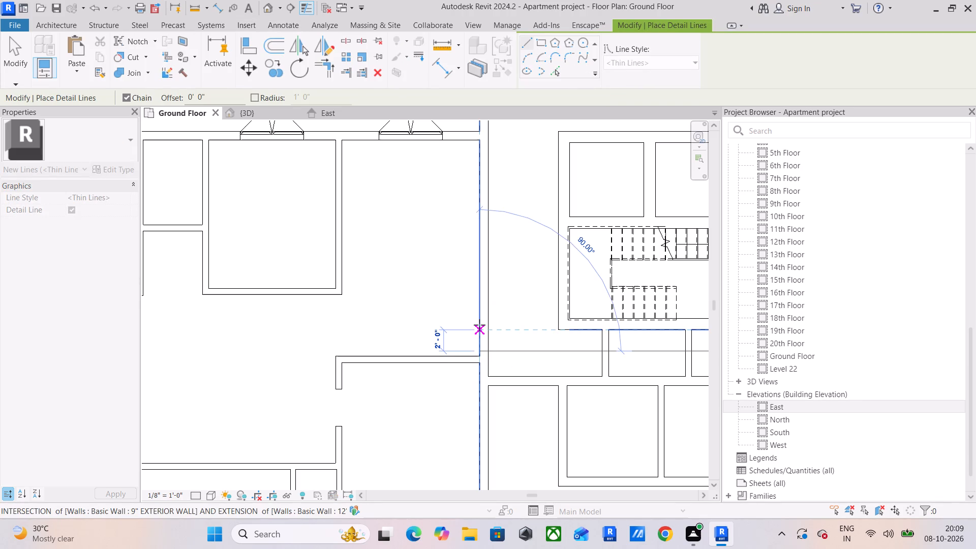
pyautogui.click(479, 325)
pyautogui.click(354, 329)
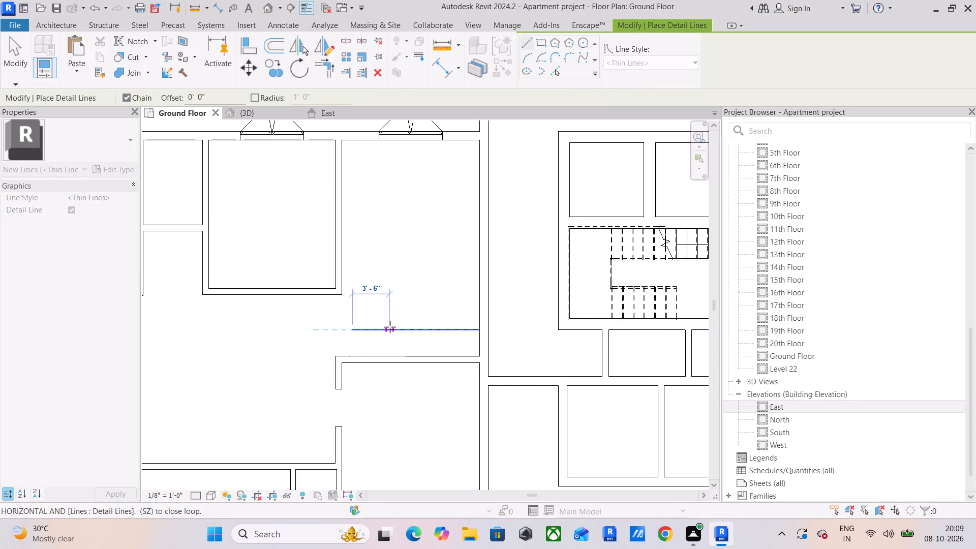
pyautogui.press('Escape')
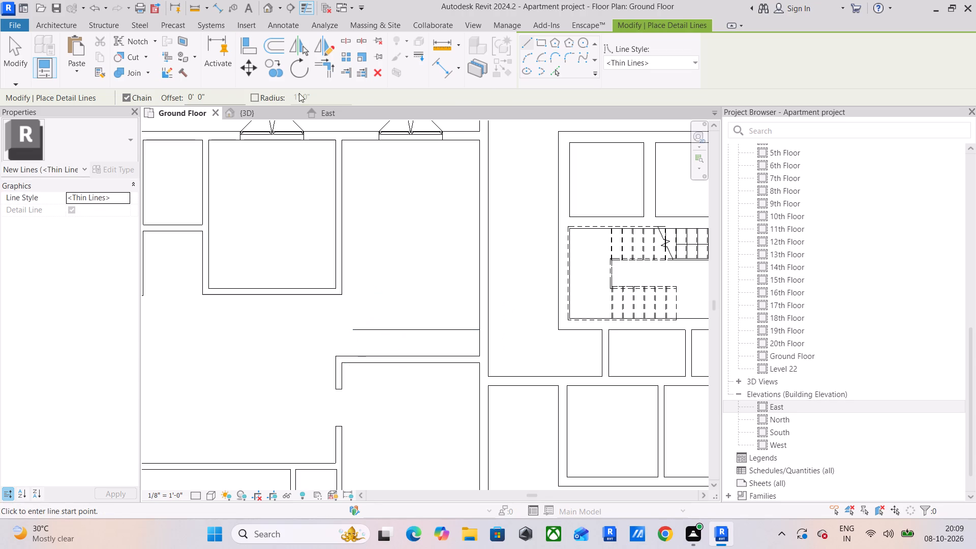
# Place the half-glass exterior door in the southwest apartment's east wall, starting at the guide line, centred 4' 6" from the small room's wall.
pyautogui.click(67, 22)
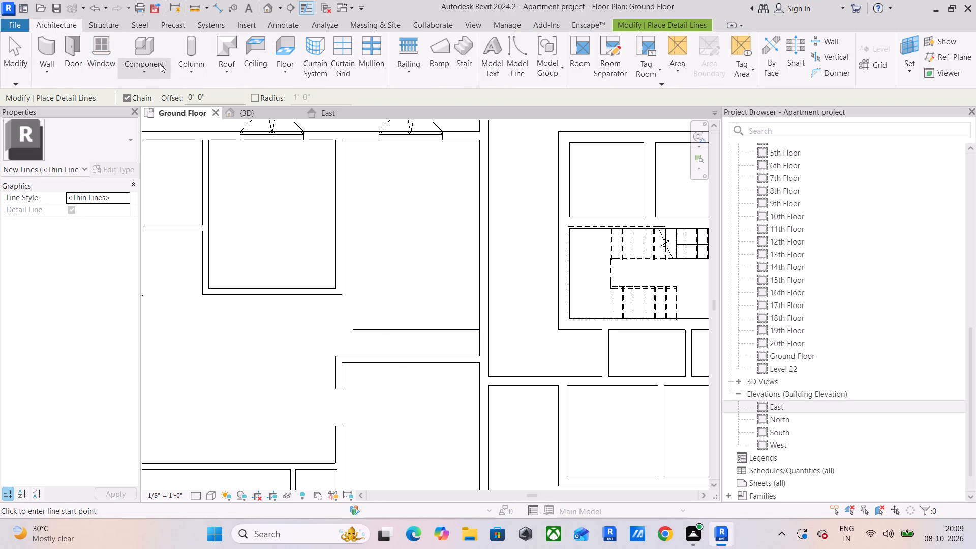
pyautogui.click(68, 53)
pyautogui.scroll(4, 482, 307)
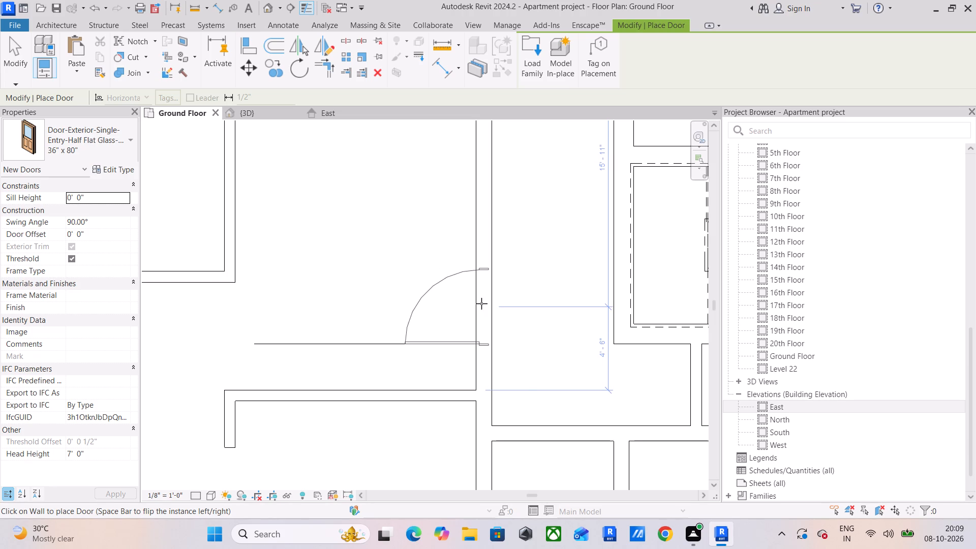
pyautogui.click(481, 303)
pyautogui.scroll(-4, 339, 304)
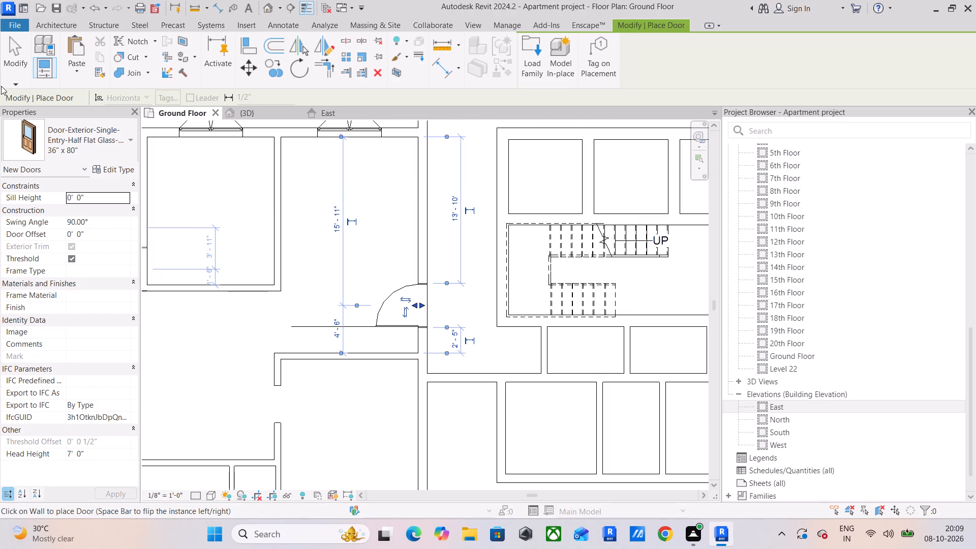
# Delete the guide detail line beside the southwest apartment's entrance door.
pyautogui.click(17, 63)
pyautogui.click(316, 327)
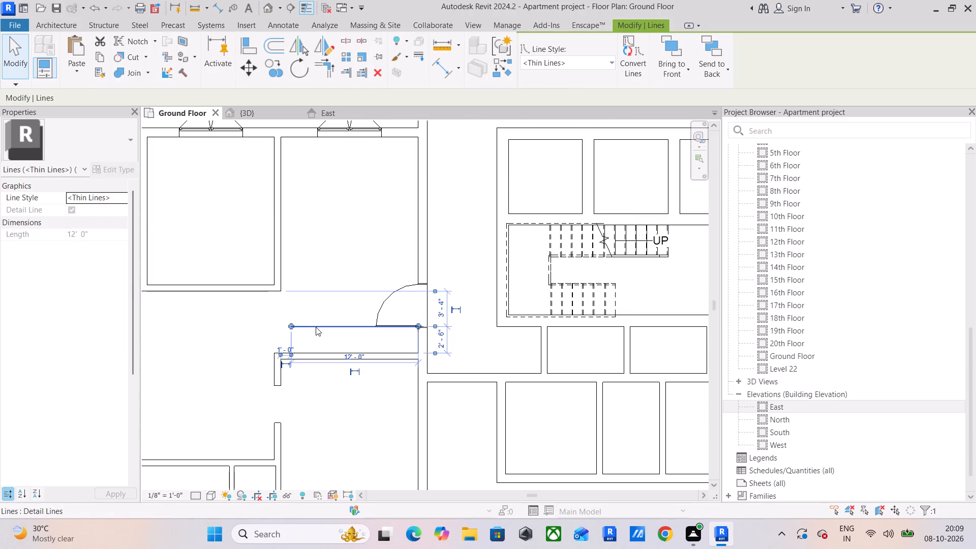
pyautogui.press('Delete')
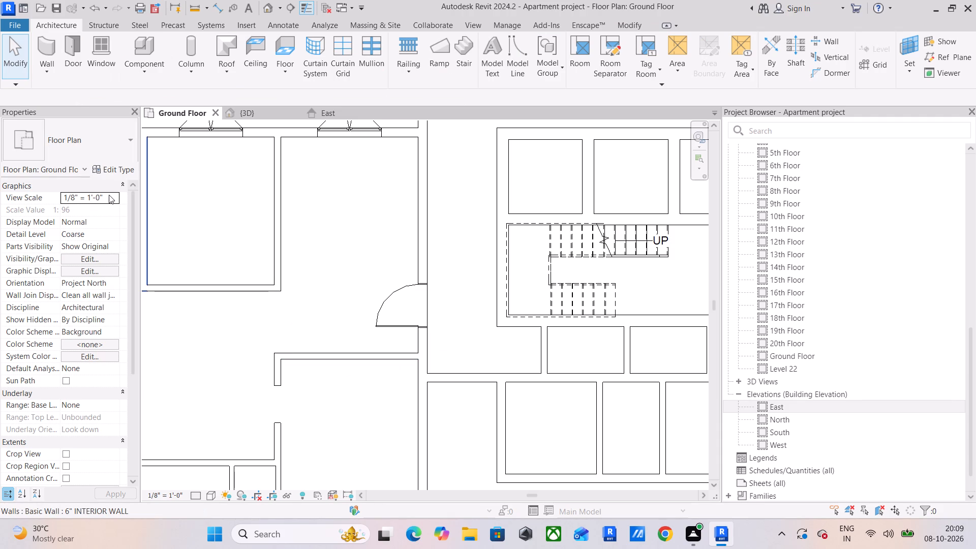
# Place 3' x 7' Bed Room Doors in the south walls of the southwest apartment's two north bedrooms, each centred 2' 0" from its east wall.
pyautogui.moveTo(291, 279); pyautogui.dragTo(396, 285, button='middle')
pyautogui.scroll(-2, 396, 285)
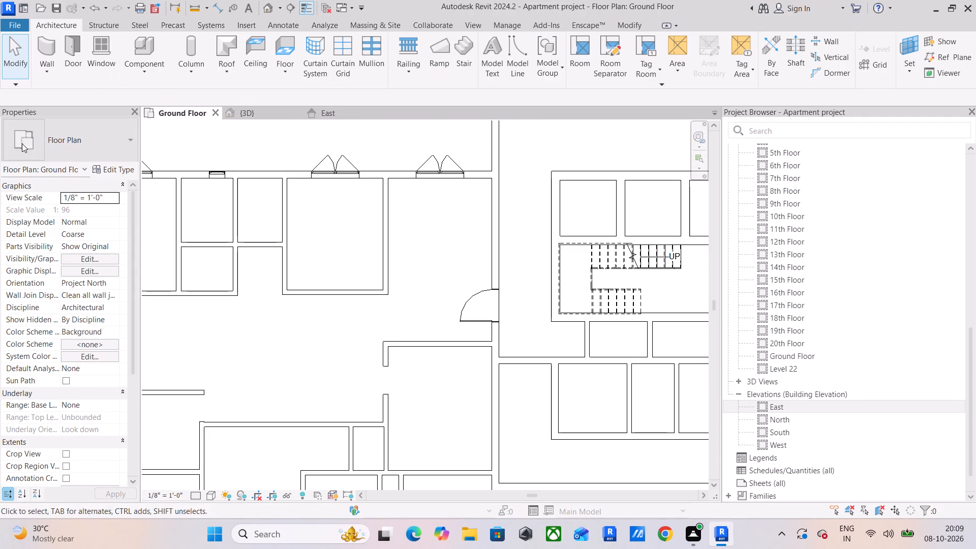
pyautogui.click(67, 55)
pyautogui.click(109, 151)
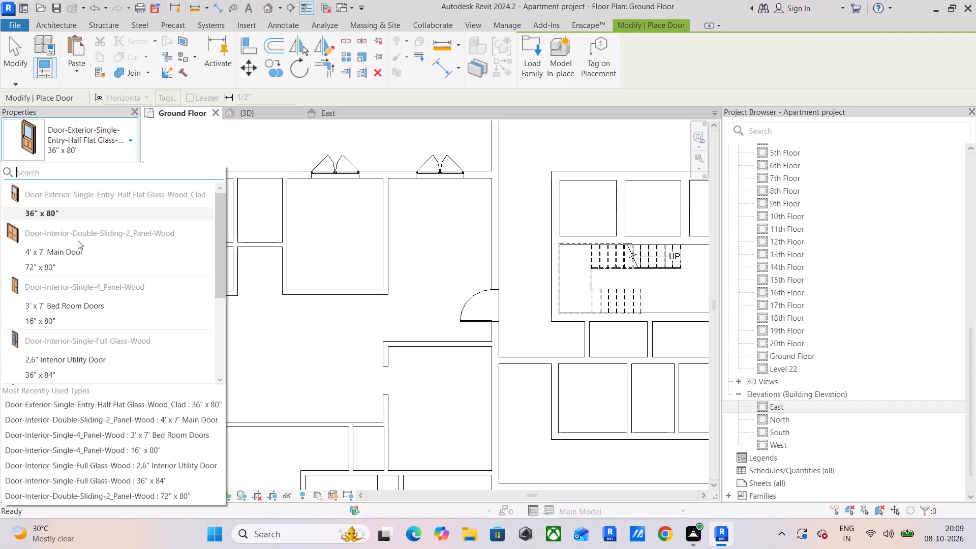
pyautogui.click(77, 308)
pyautogui.scroll(-3, 234, 308)
pyautogui.moveTo(237, 308); pyautogui.dragTo(269, 302, button='middle')
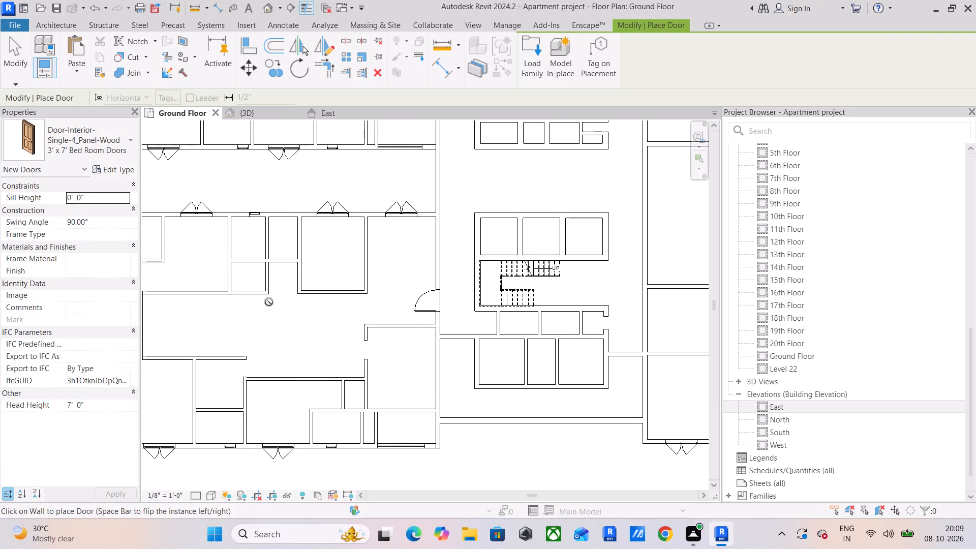
pyautogui.scroll(4, 298, 334)
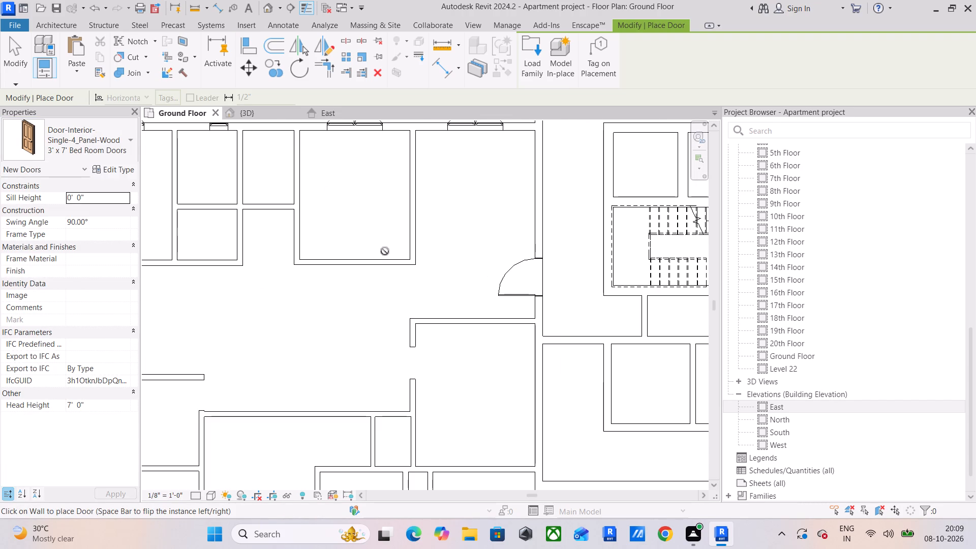
pyautogui.click(391, 256)
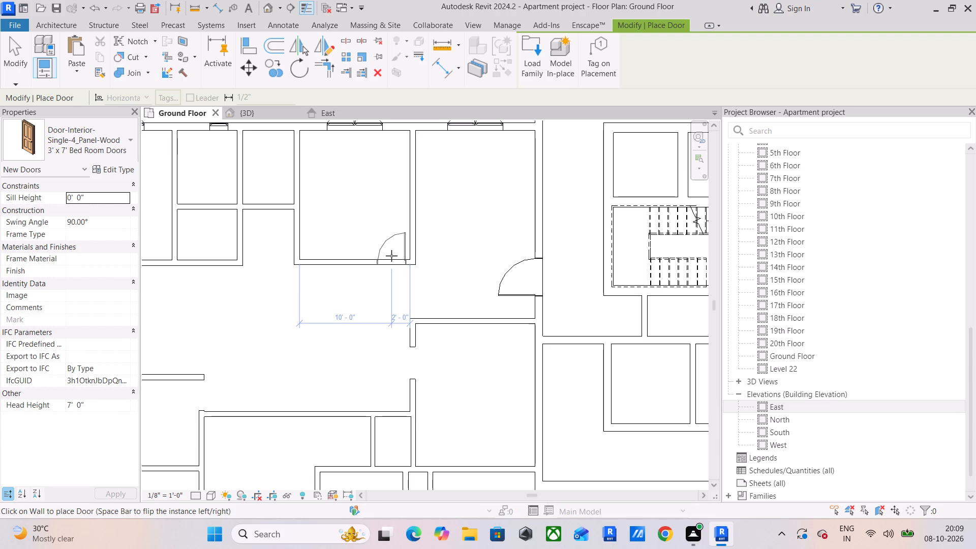
pyautogui.moveTo(236, 291); pyautogui.dragTo(439, 362, button='middle')
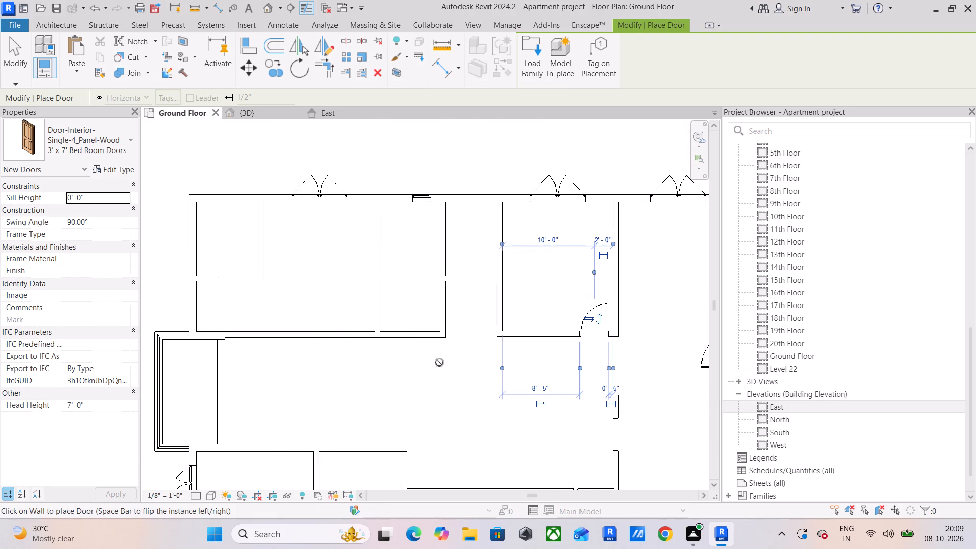
pyautogui.click(355, 330)
# Place a 3' x 7' Bed Room Door in the north wall of the southwest apartment's south-central bedroom, centred 4' 0" from its west wall.
pyautogui.scroll(-1, 415, 414)
pyautogui.moveTo(415, 414); pyautogui.dragTo(379, 254, button='middle')
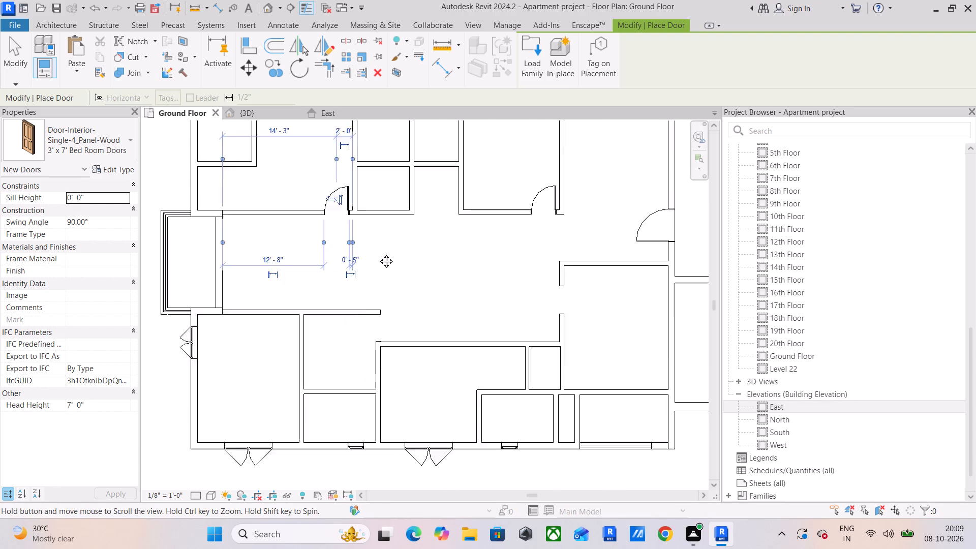
pyautogui.moveTo(379, 254); pyautogui.dragTo(371, 239, button='middle')
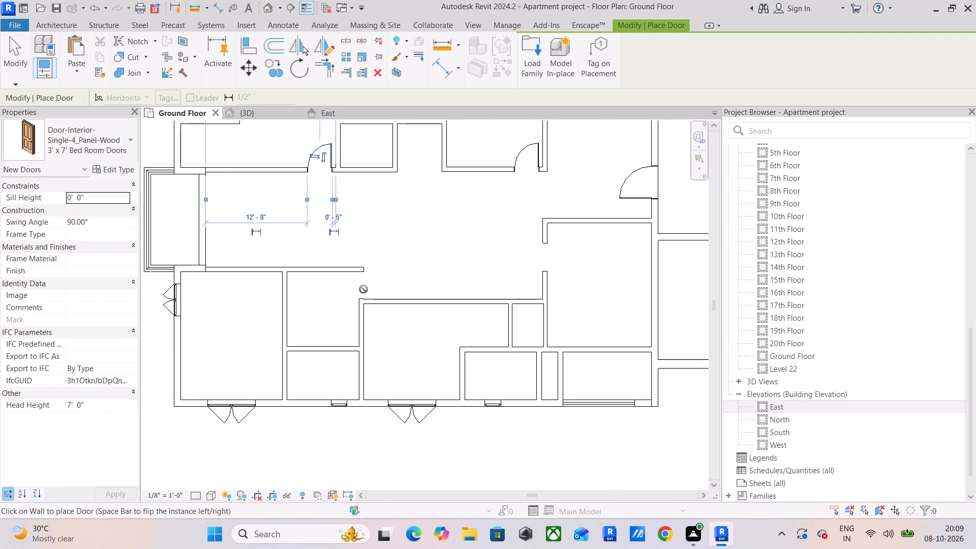
pyautogui.scroll(3, 360, 291)
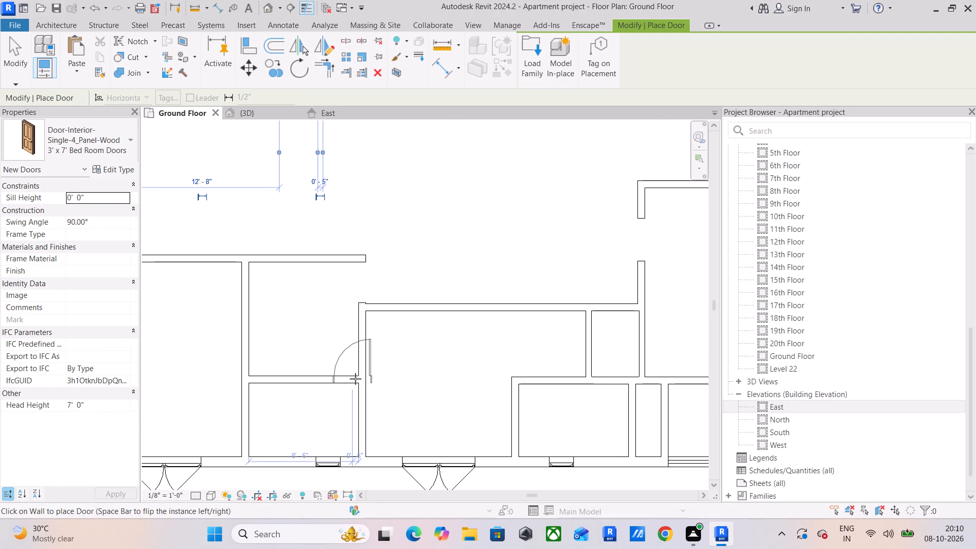
pyautogui.click(414, 308)
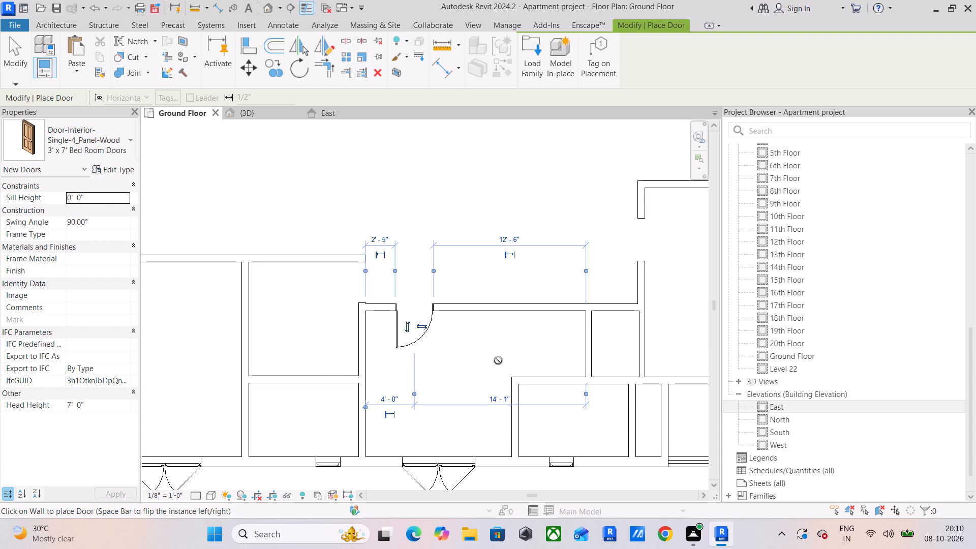
# Add 3' x 7' bedroom doors to the northwest apartment's southern rooms: one centred in the short jog wall, one 5' 0" east of it.
pyautogui.scroll(-2, 498, 360)
pyautogui.moveTo(498, 360); pyautogui.dragTo(499, 491, button='middle')
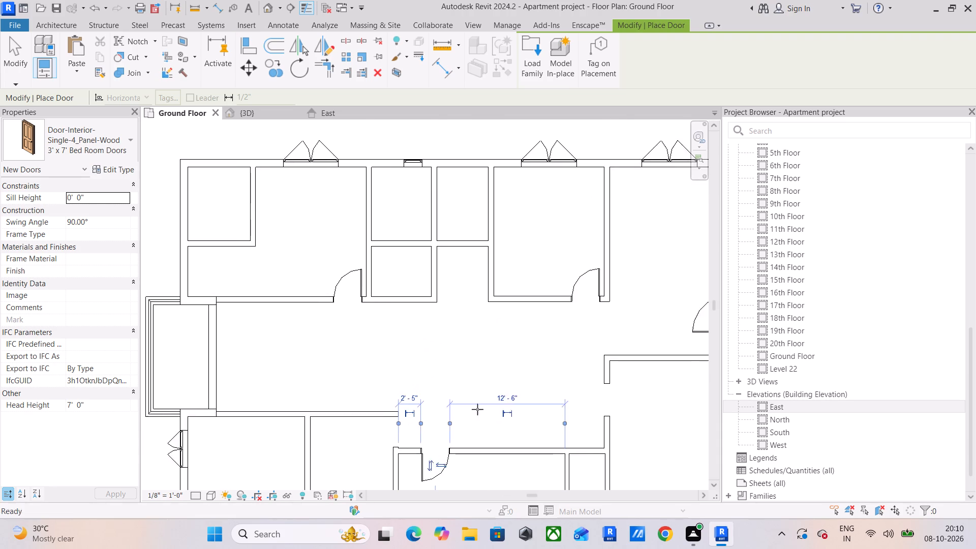
pyautogui.scroll(-3, 402, 272)
pyautogui.moveTo(398, 262); pyautogui.dragTo(398, 452, button='middle')
pyautogui.moveTo(374, 296); pyautogui.dragTo(377, 385, button='middle')
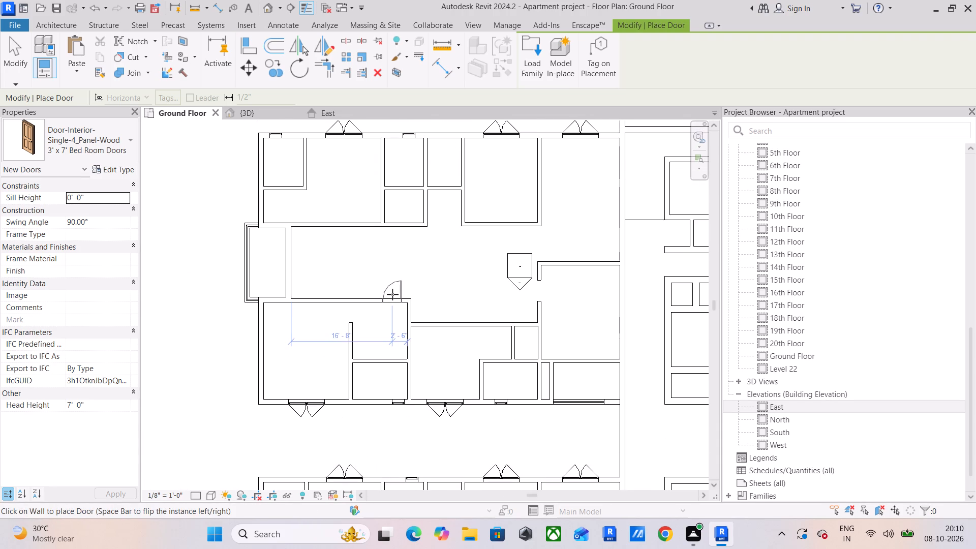
pyautogui.scroll(8, 399, 294)
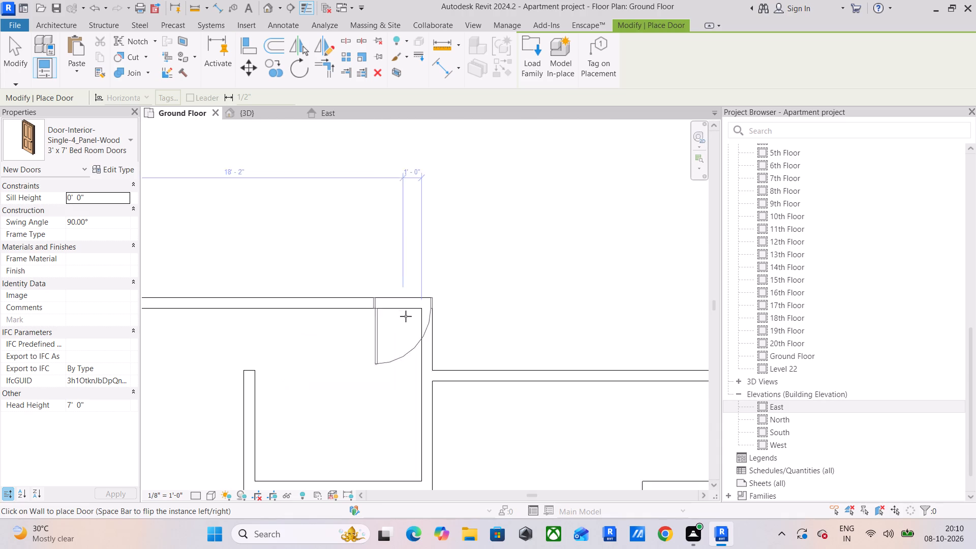
pyautogui.scroll(1, 406, 316)
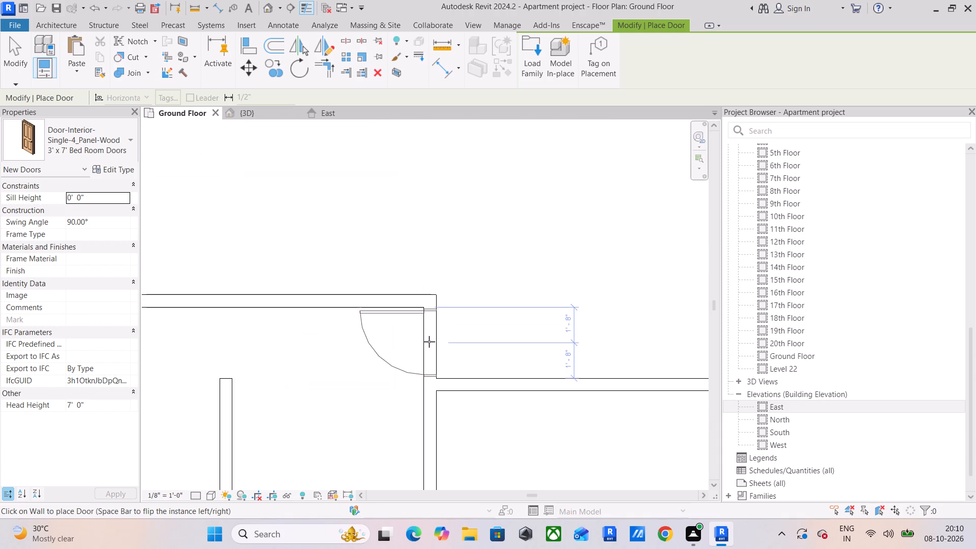
pyautogui.click(429, 342)
pyautogui.scroll(-4, 465, 353)
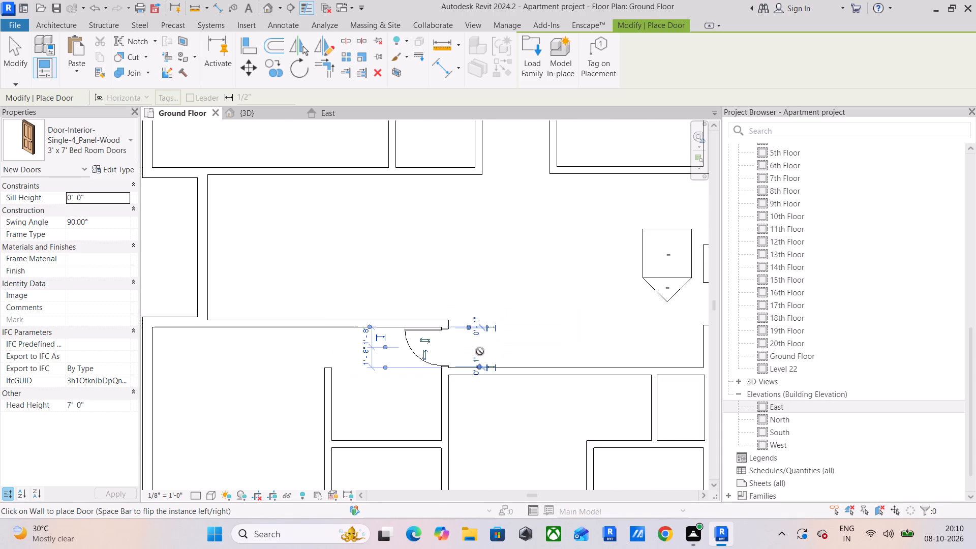
pyautogui.click(508, 374)
# Add 3' x 7' bedroom doors to the northwest apartment's north bedrooms, centred 2' 6" (west room) and 2' 0" (east room) from their east walls.
pyautogui.scroll(-4, 509, 374)
pyautogui.moveTo(509, 372); pyautogui.dragTo(475, 444, button='middle')
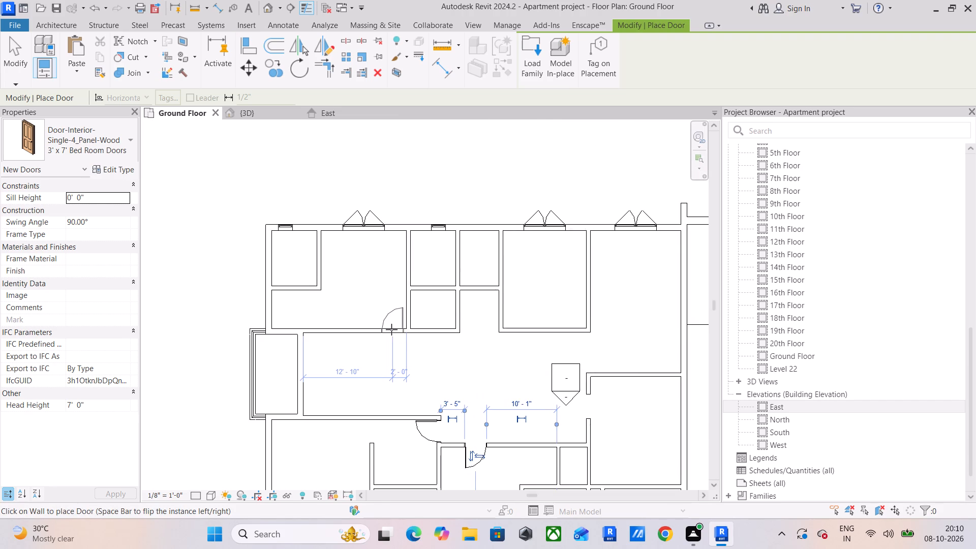
pyautogui.click(389, 330)
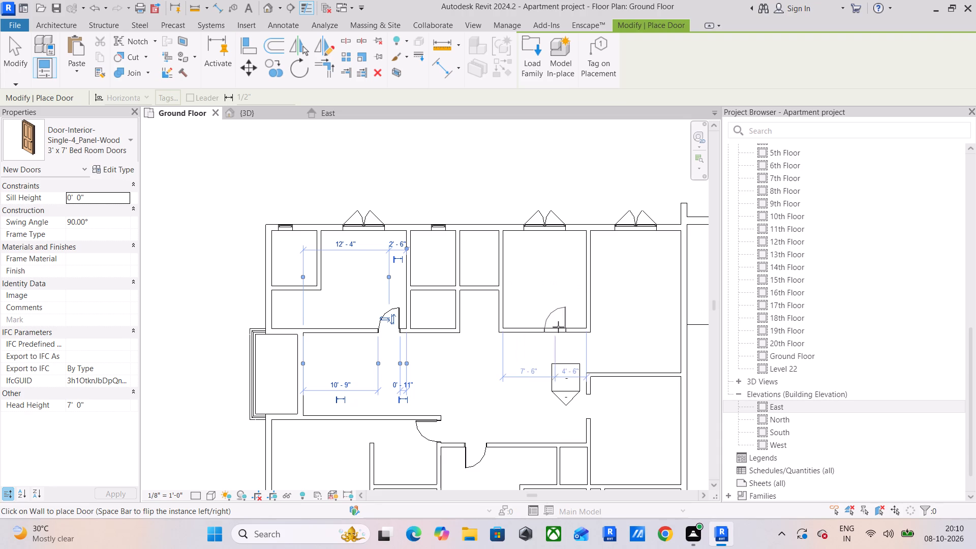
pyautogui.scroll(4, 573, 329)
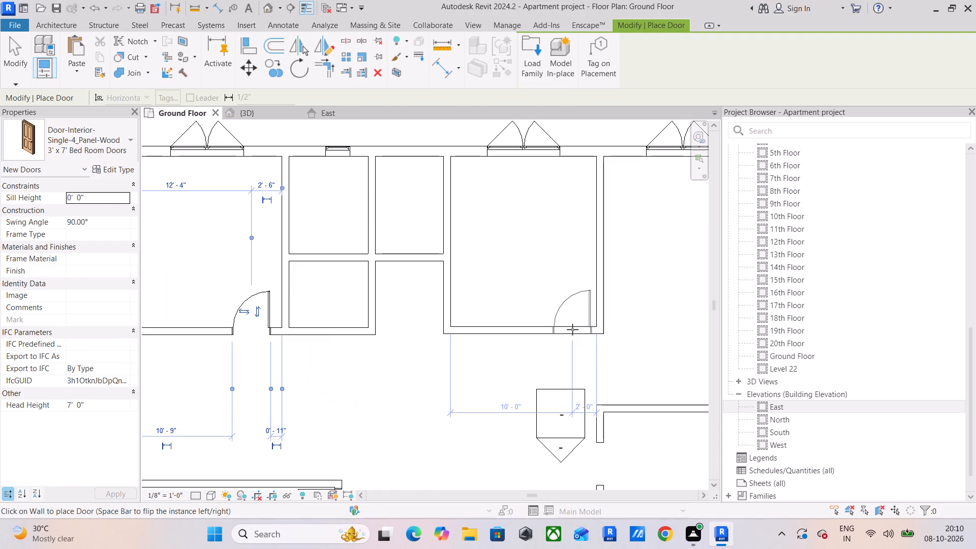
pyautogui.click(572, 330)
pyautogui.scroll(-3, 572, 330)
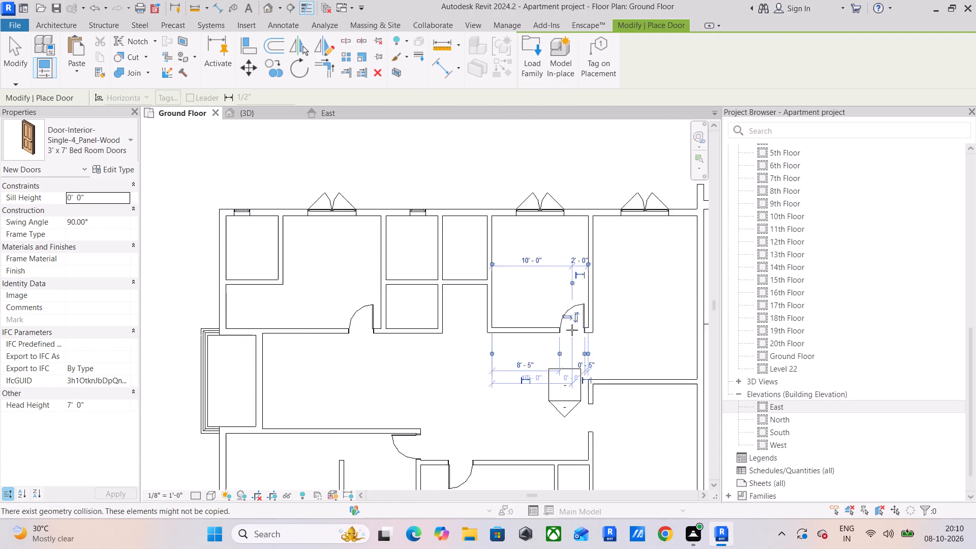
# Place a 3' x 7' Bed Room Door in the northeast apartment, in its western bedroom's east wall, centred 2' 0" from the south wall.
pyautogui.scroll(-2, 572, 330)
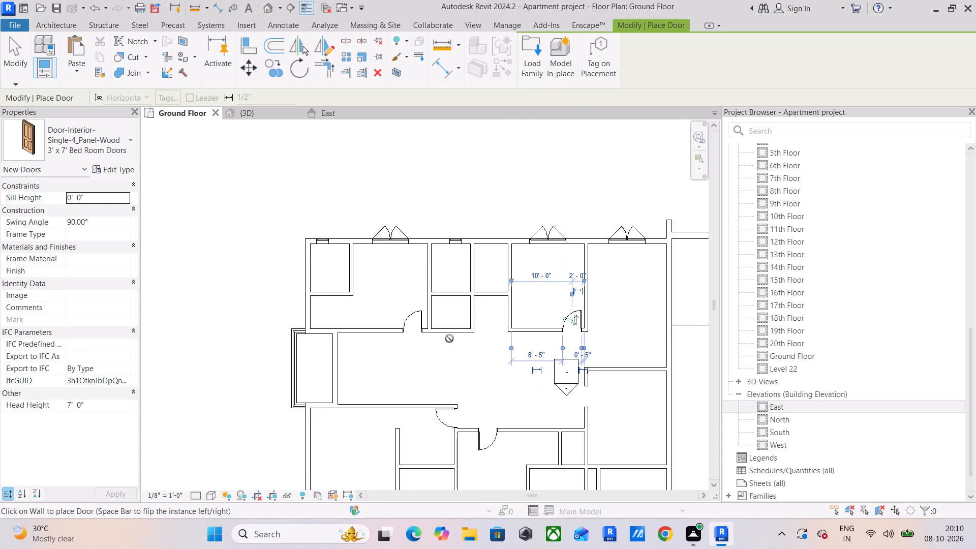
pyautogui.scroll(-4, 388, 276)
pyautogui.moveTo(473, 289); pyautogui.dragTo(310, 238, button='middle')
pyautogui.moveTo(481, 249); pyautogui.dragTo(362, 260, button='middle')
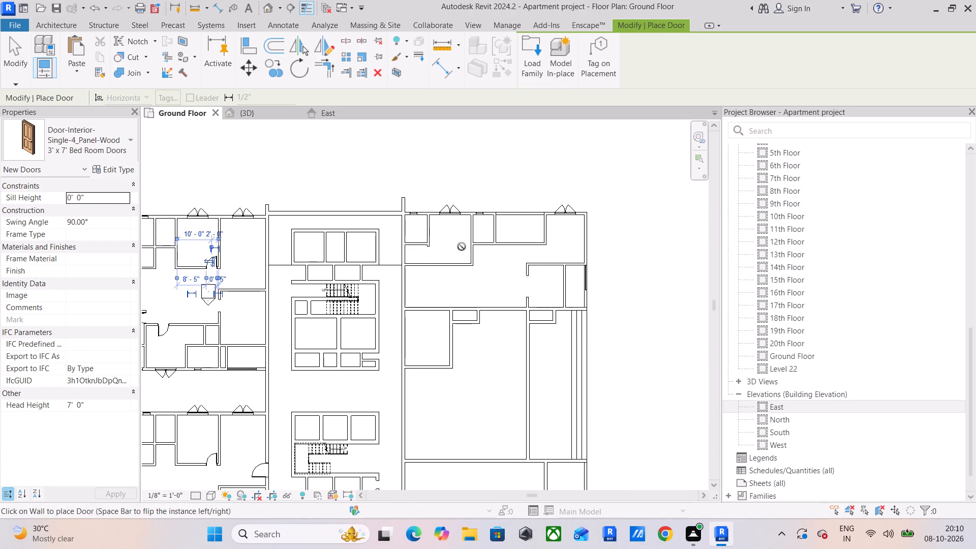
pyautogui.scroll(9, 455, 245)
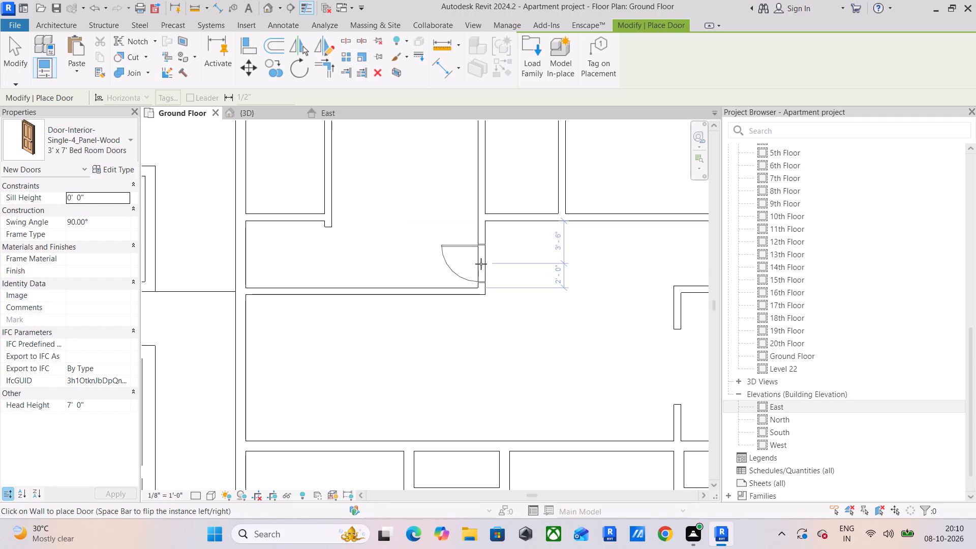
pyautogui.press('space')
pyautogui.click(481, 264)
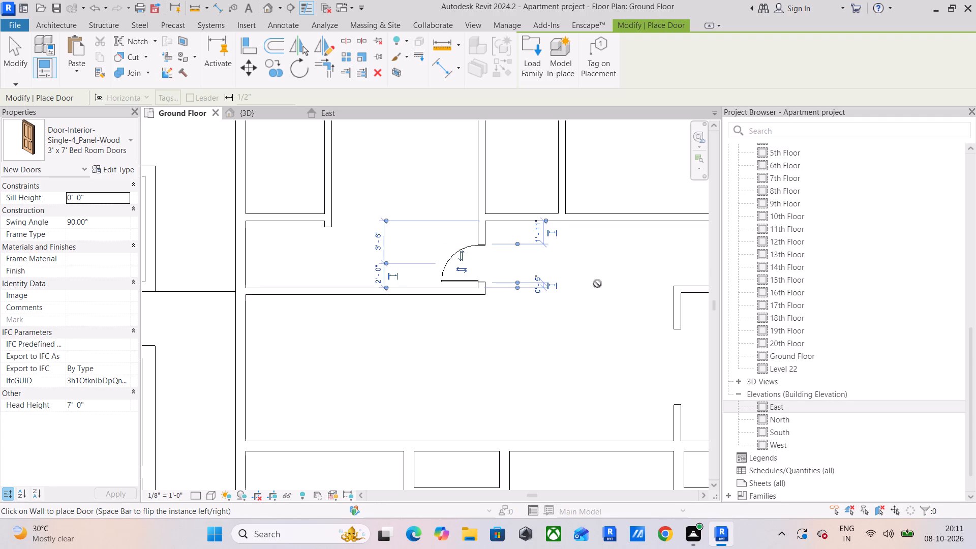
# Place a 3' x 7' Bed Room Door centred in the short jog wall east of the southeast apartment's southwest bedroom.
pyautogui.scroll(-1, 593, 284)
pyautogui.moveTo(438, 347); pyautogui.dragTo(293, 404, button='middle')
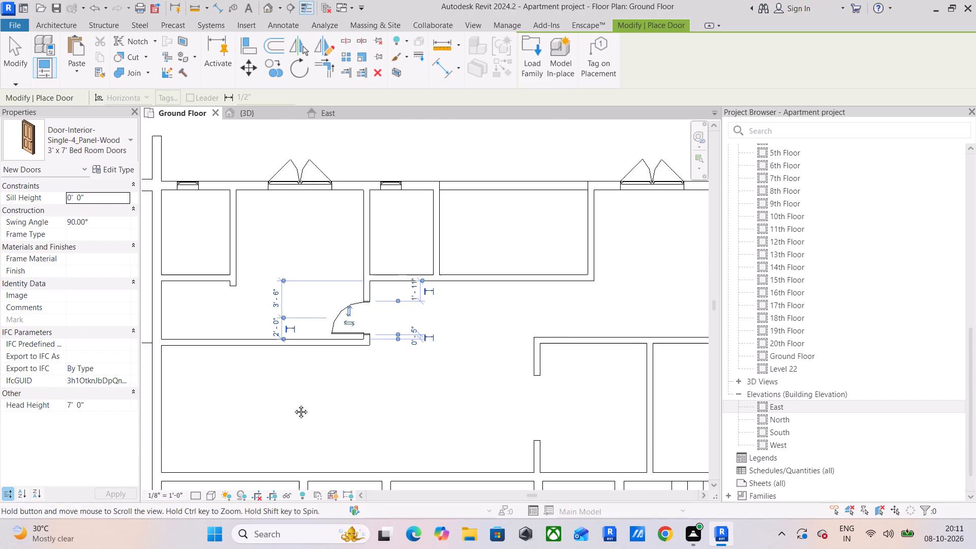
pyautogui.moveTo(293, 404); pyautogui.dragTo(293, 405, button='middle')
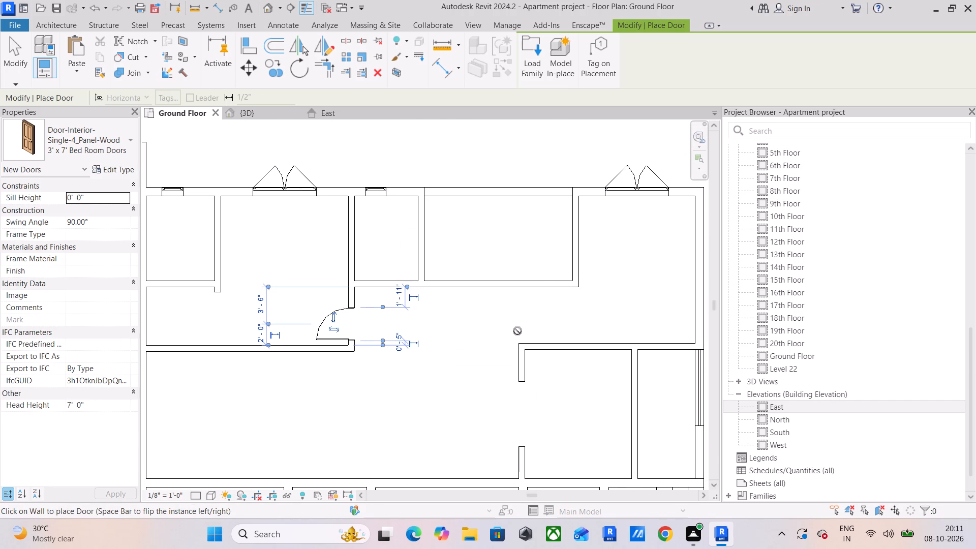
pyautogui.scroll(-5, 518, 329)
pyautogui.moveTo(462, 377); pyautogui.dragTo(414, 131, button='middle')
pyautogui.moveTo(457, 380); pyautogui.dragTo(468, 241, button='middle')
pyautogui.scroll(1, 408, 317)
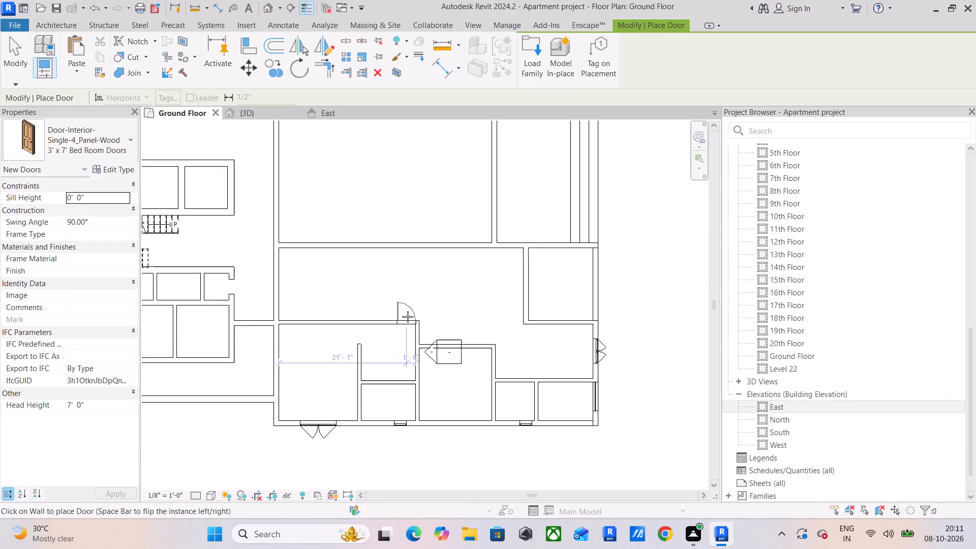
pyautogui.scroll(3, 408, 317)
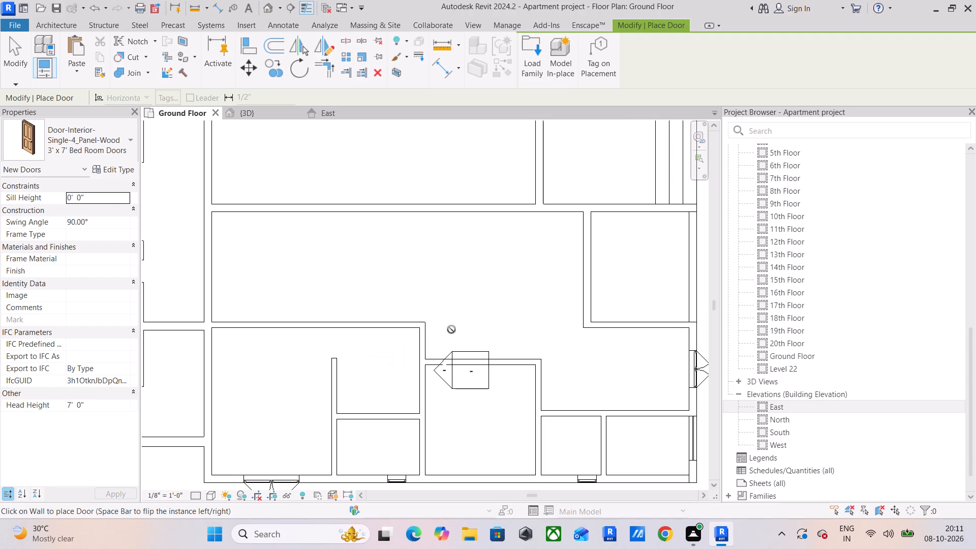
pyautogui.scroll(4, 451, 329)
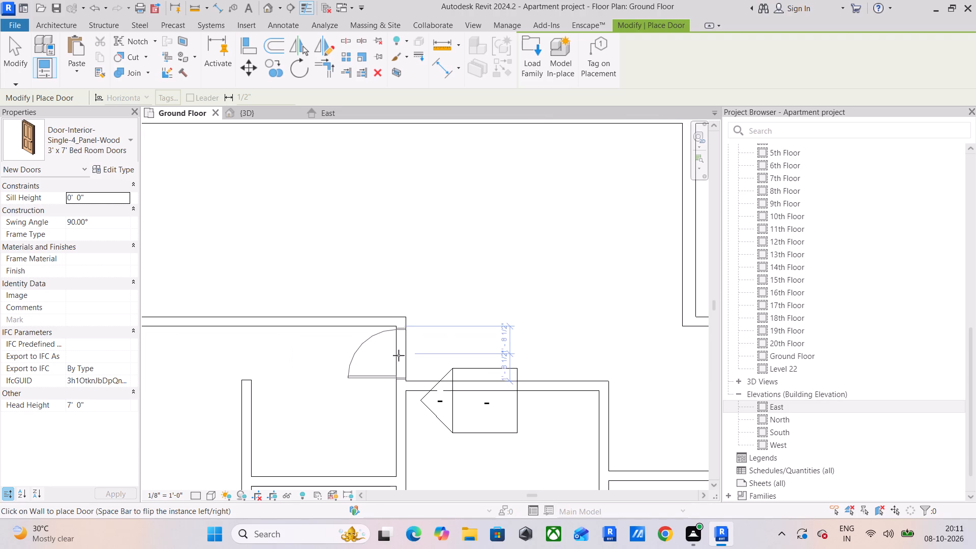
pyautogui.press('space')
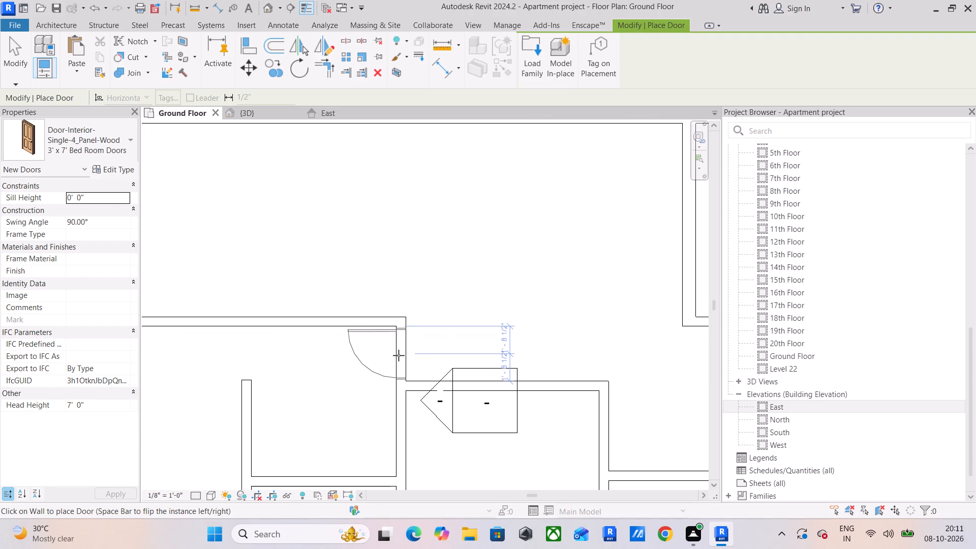
pyautogui.moveTo(399, 355); pyautogui.dragTo(405, 358)
# Place a 3' x 7' Bed Room Door in the east wall of the southeast apartment's south-central bedroom, centred 2' 0" from its north wall.
pyautogui.moveTo(478, 368); pyautogui.dragTo(382, 315, button='middle')
pyautogui.scroll(1, 399, 325)
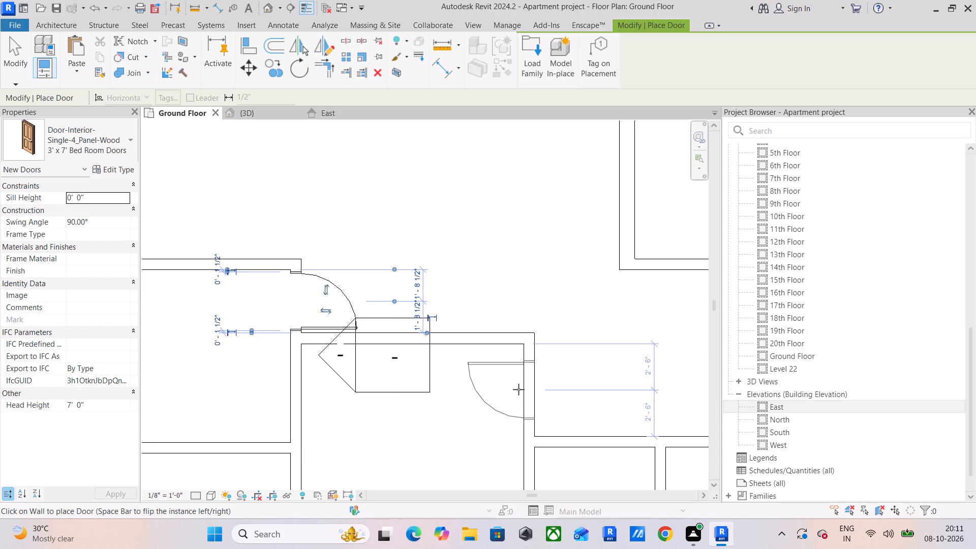
pyautogui.click(518, 382)
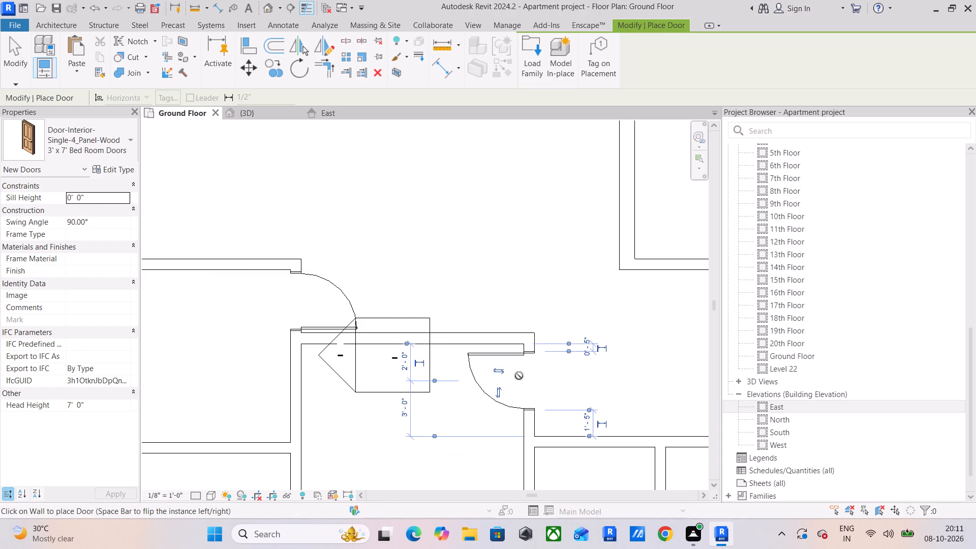
pyautogui.scroll(-5, 519, 376)
pyautogui.moveTo(530, 372); pyautogui.dragTo(503, 263, button='middle')
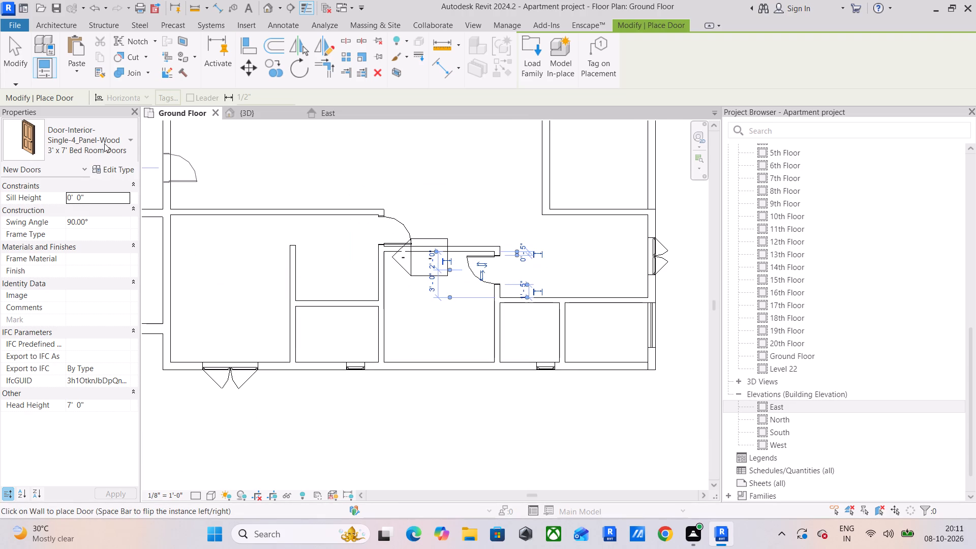
pyautogui.scroll(-4, 252, 227)
pyautogui.moveTo(9, 64); pyautogui.dragTo(12, 69)
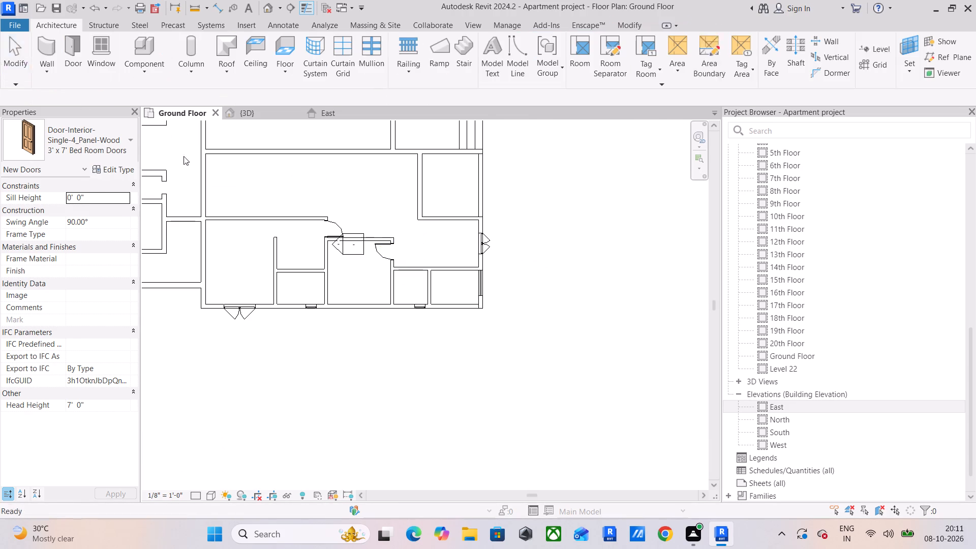
# Extend the west wall of the northeast apartment's northeast corner bedroom south to meet that bedroom's south wall.
pyautogui.moveTo(310, 191); pyautogui.dragTo(339, 367, button='middle')
pyautogui.scroll(-5, 374, 307)
pyautogui.moveTo(405, 276); pyautogui.dragTo(391, 405, button='middle')
pyautogui.scroll(4, 385, 322)
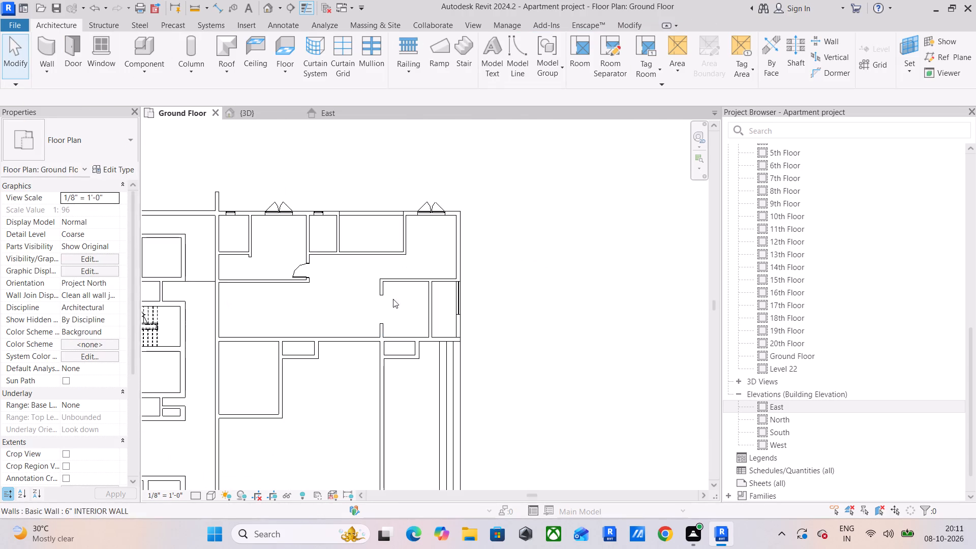
pyautogui.scroll(4, 397, 282)
pyautogui.moveTo(398, 283); pyautogui.dragTo(398, 381, button='middle')
pyautogui.scroll(3, 407, 295)
pyautogui.click(407, 295)
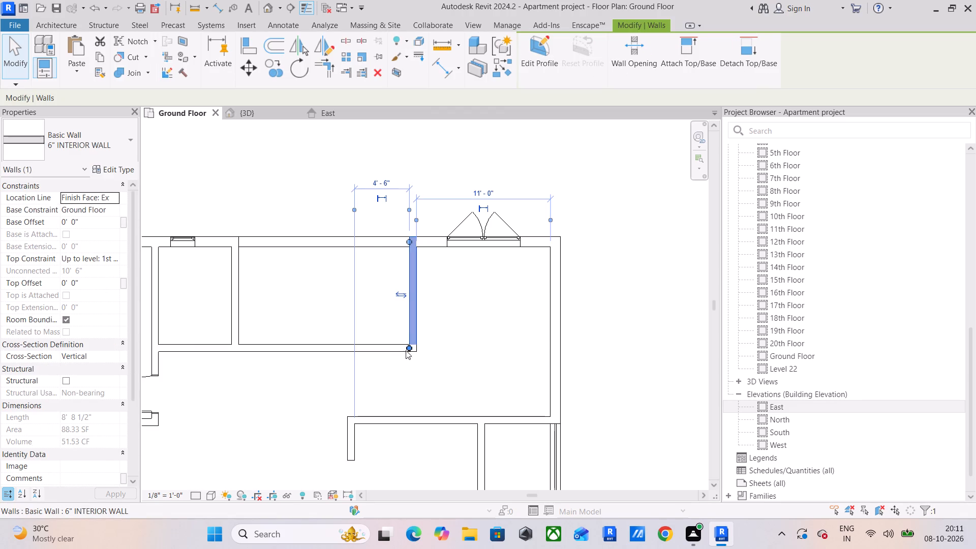
pyautogui.moveTo(406, 347); pyautogui.dragTo(414, 413)
pyautogui.scroll(-4, 400, 367)
pyautogui.click(320, 383)
# Extend the west wall of the southwest apartment's south-central bedroom north to meet the living room's south wall.
pyautogui.scroll(-5, 317, 381)
pyautogui.moveTo(317, 381); pyautogui.dragTo(552, 233, button='middle')
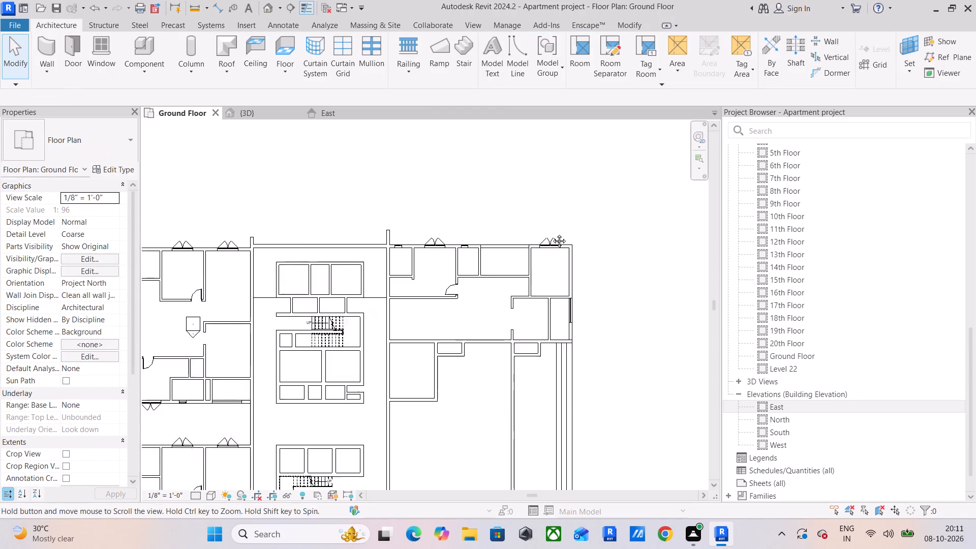
pyautogui.moveTo(552, 233); pyautogui.dragTo(554, 231, button='middle')
pyautogui.moveTo(311, 343); pyautogui.dragTo(478, 355, button='middle')
pyautogui.moveTo(382, 361); pyautogui.dragTo(408, 198, button='middle')
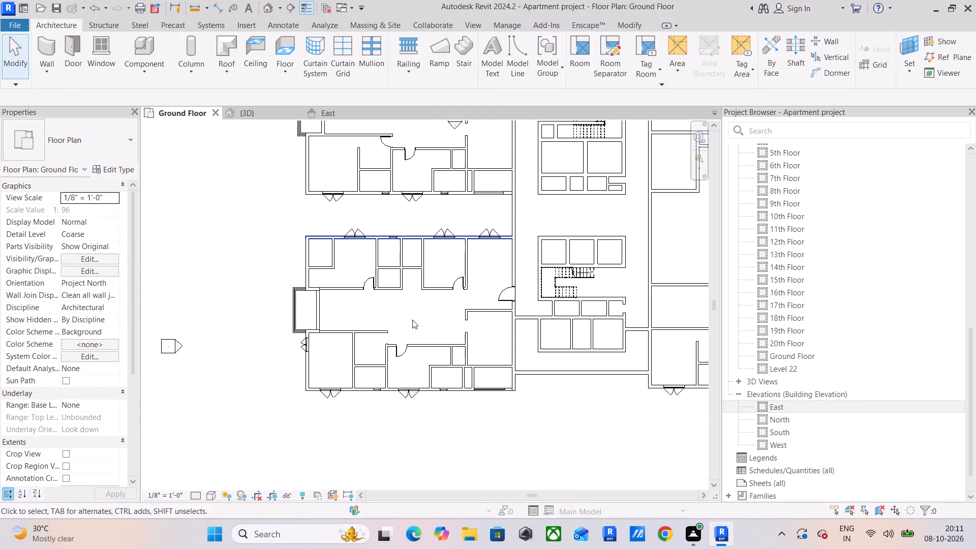
pyautogui.scroll(9, 398, 351)
pyautogui.click(399, 362)
pyautogui.scroll(4, 390, 342)
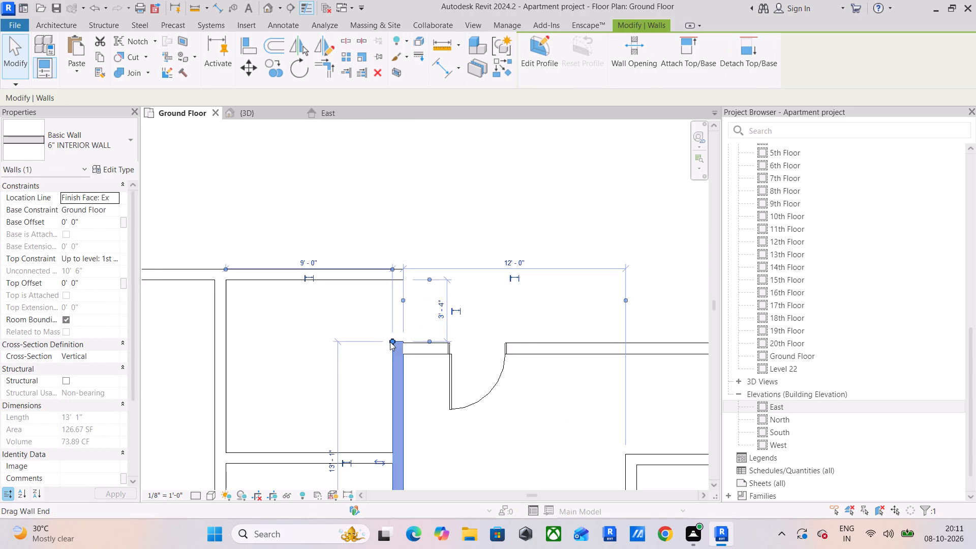
pyautogui.moveTo(390, 341); pyautogui.dragTo(390, 274)
pyautogui.click(484, 269)
# Place a 3' x 7' Bed Room Door like the neighbouring one, centred in the southwest apartment's newly extended jog wall.
pyautogui.scroll(-2, 484, 269)
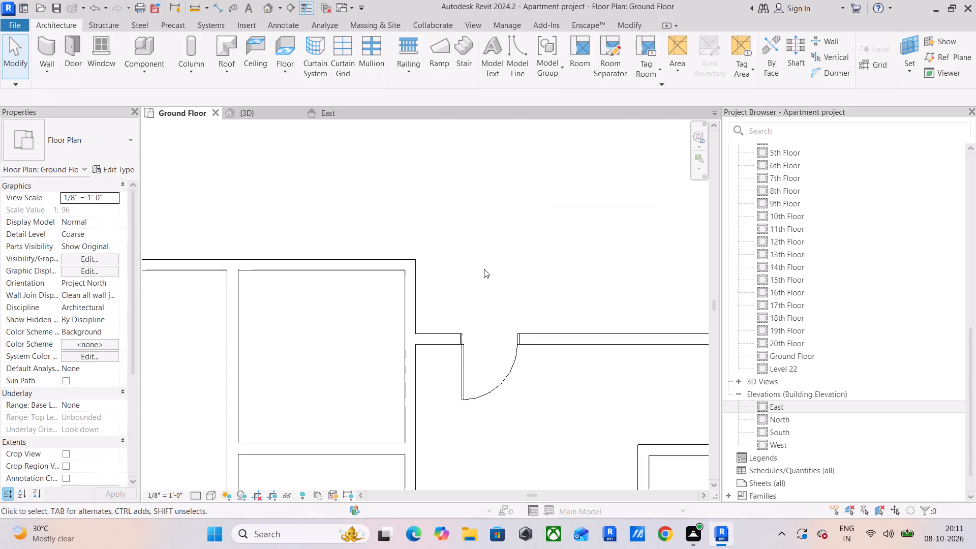
pyautogui.scroll(-1, 484, 269)
pyautogui.click(474, 340)
pyautogui.moveTo(496, 63); pyautogui.dragTo(497, 63)
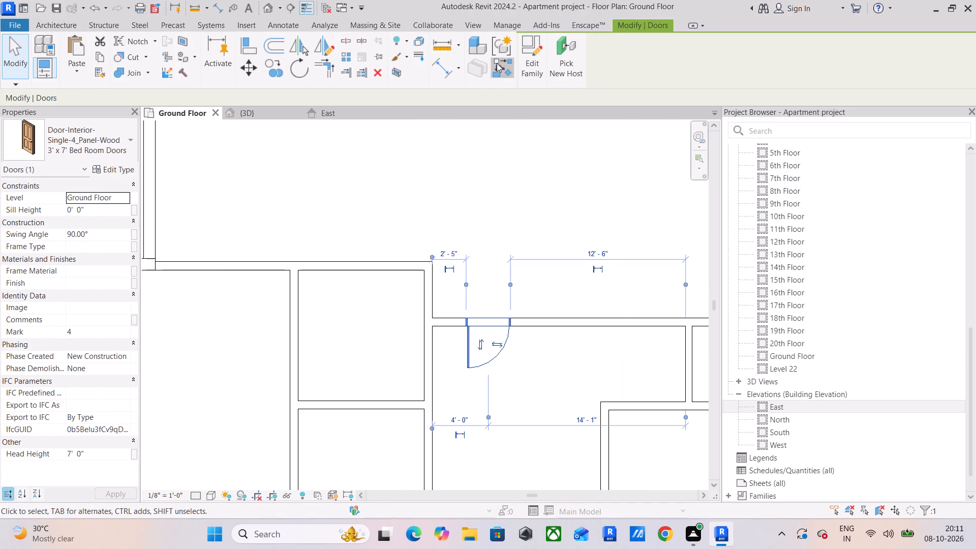
pyautogui.moveTo(497, 63); pyautogui.dragTo(495, 72)
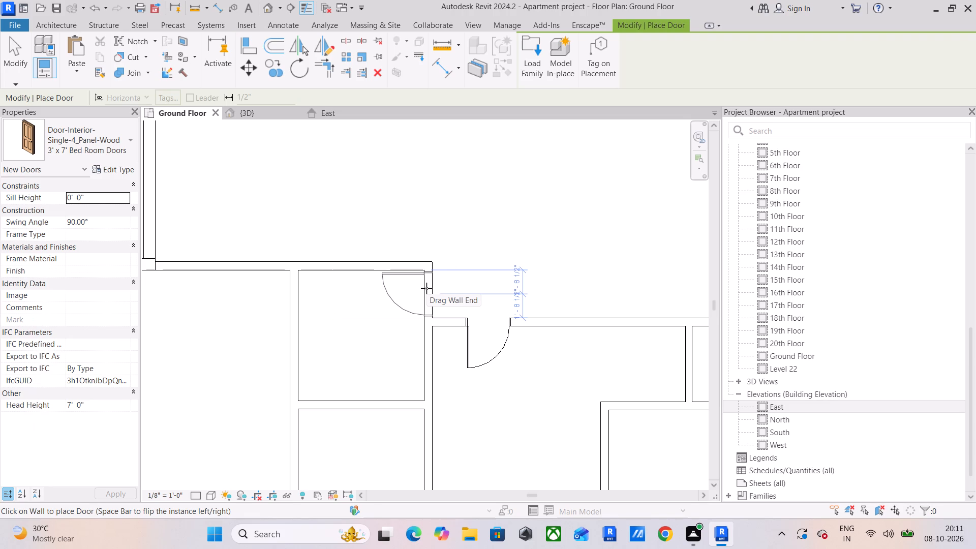
pyautogui.click(426, 288)
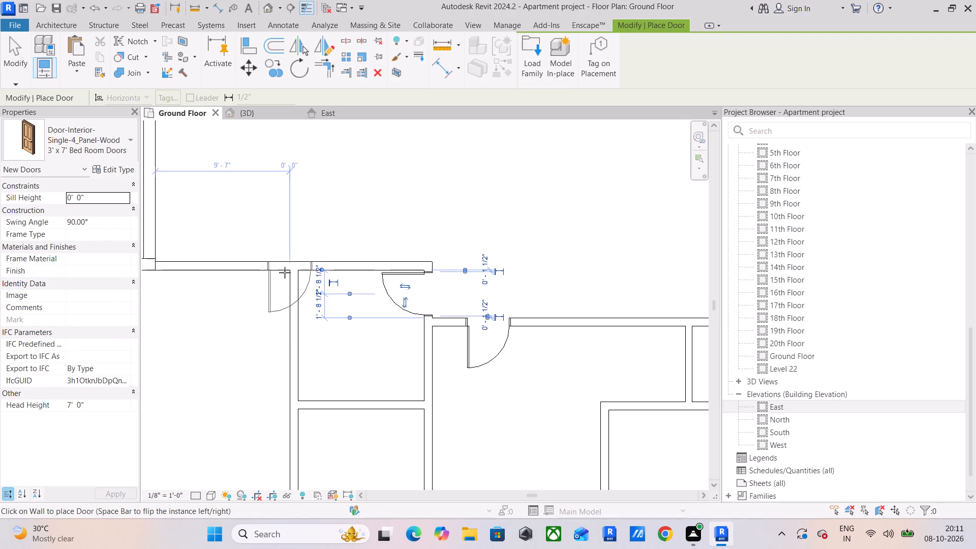
pyautogui.click(15, 63)
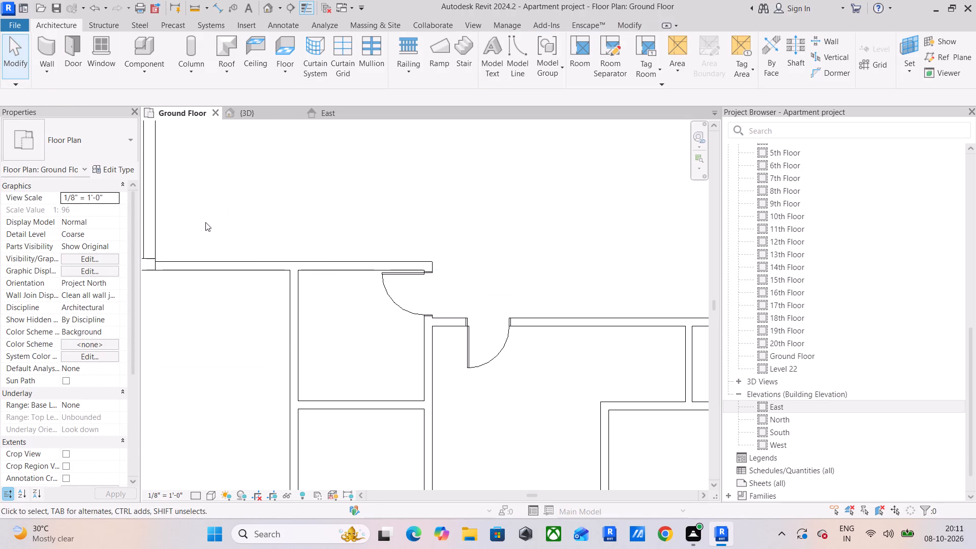
# Shorten the southwest bedroom's partition wall and align its north end with the north face of the south-central bedroom's north wall.
pyautogui.click(286, 292)
pyautogui.moveTo(290, 264); pyautogui.dragTo(292, 298)
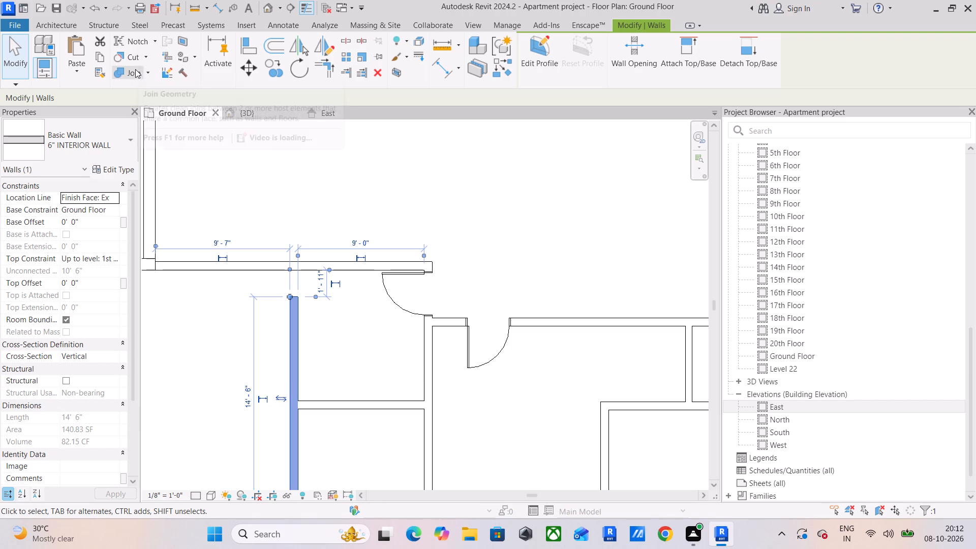
pyautogui.click(248, 45)
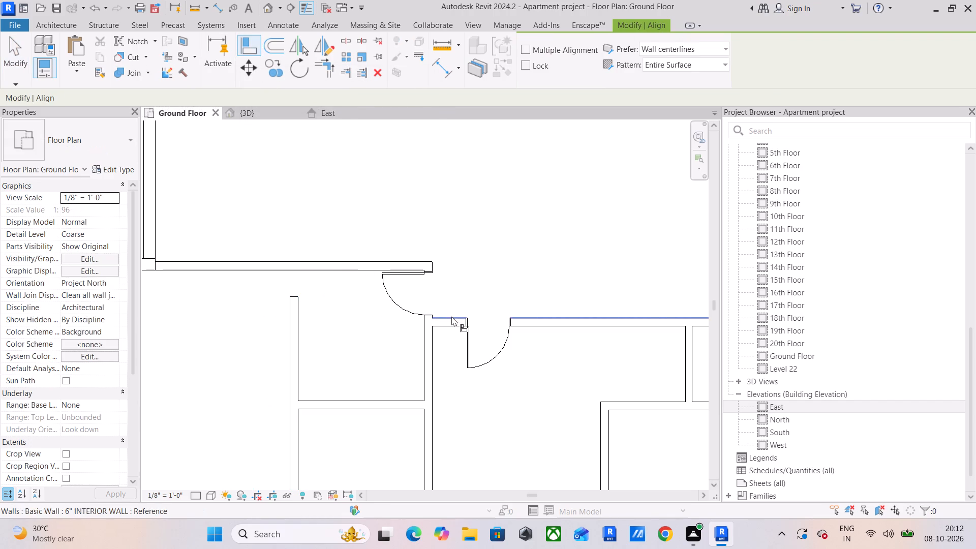
pyautogui.click(451, 316)
pyautogui.click(294, 296)
pyautogui.click(378, 349)
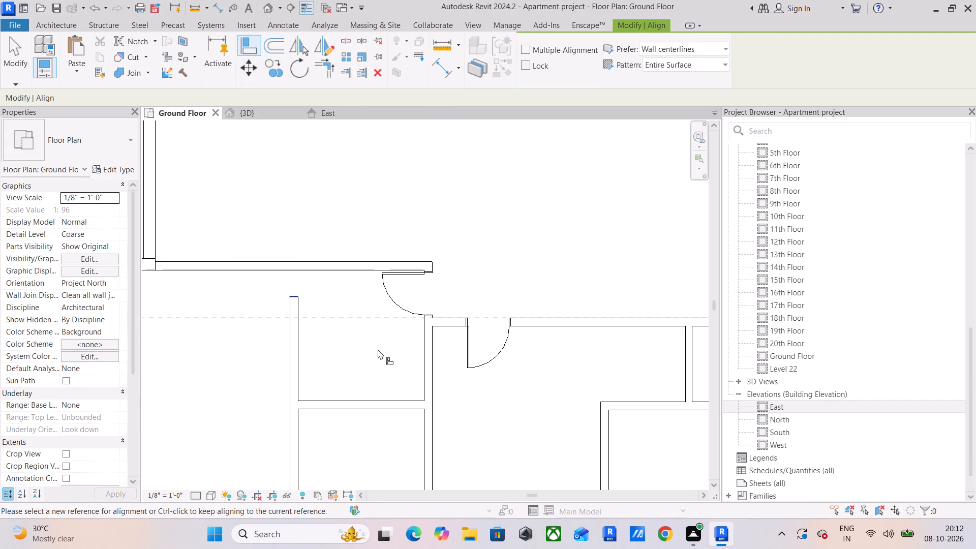
pyautogui.click(10, 55)
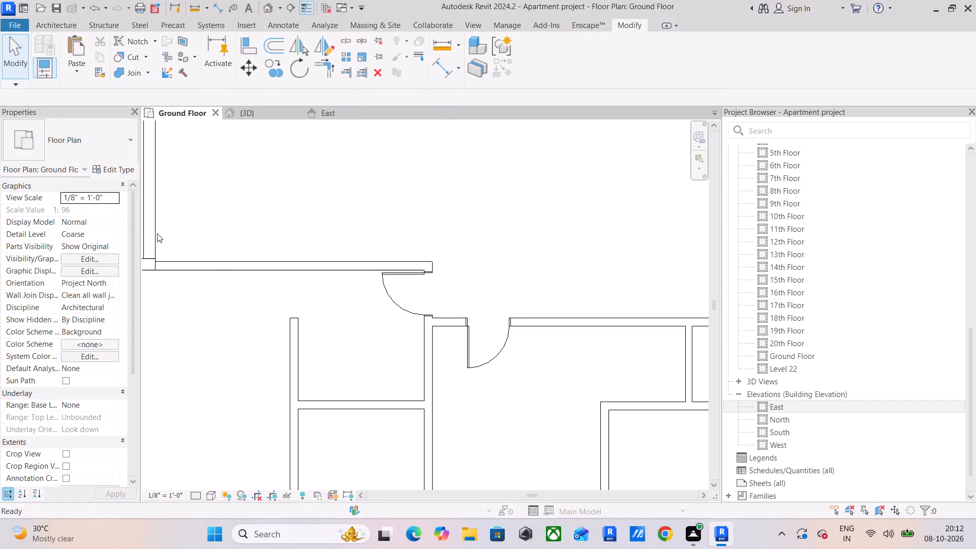
# Choose the Single-Flush 30" x 80" type for door placement and set its type height to 7'.
pyautogui.scroll(-3, 239, 280)
pyautogui.moveTo(312, 300); pyautogui.dragTo(349, 286, button='middle')
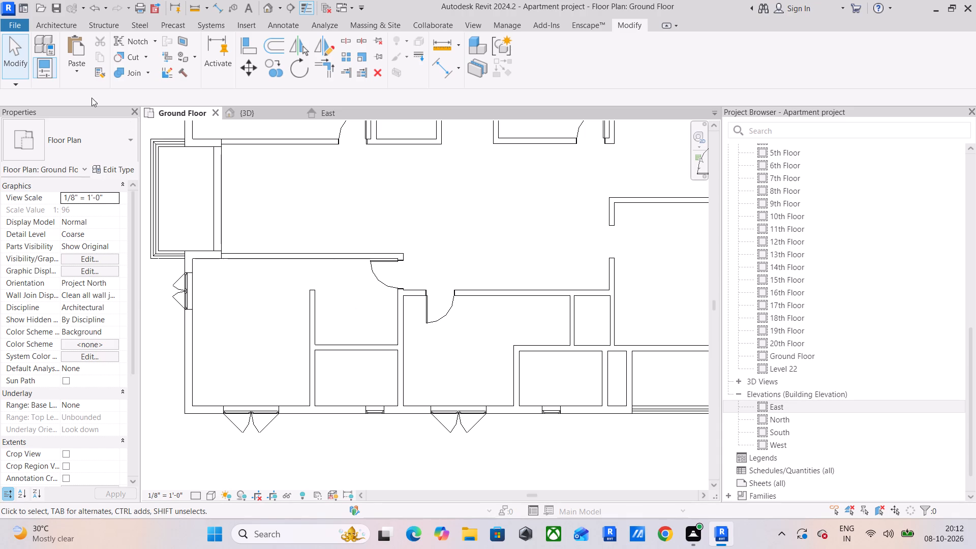
pyautogui.click(57, 26)
pyautogui.scroll(-5, 224, 174)
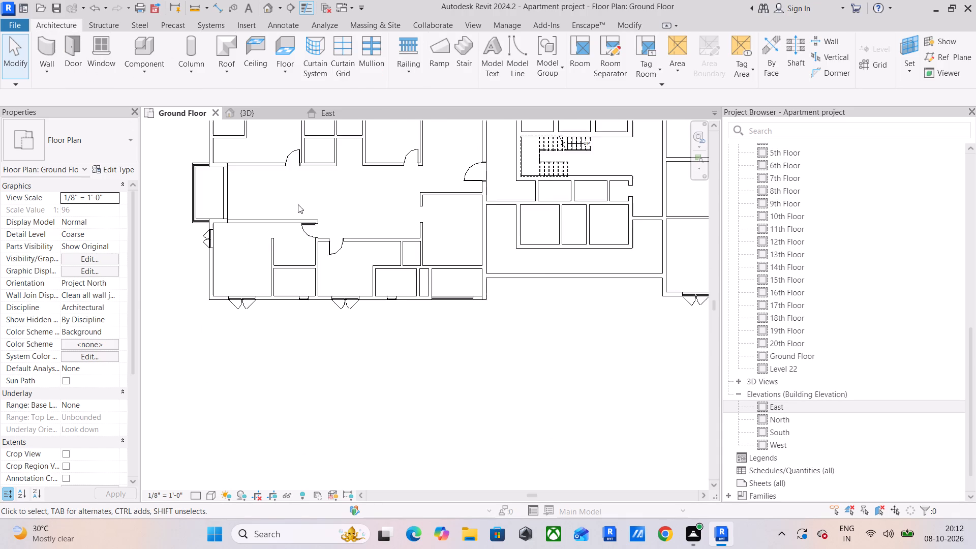
pyautogui.moveTo(317, 219); pyautogui.dragTo(302, 333, button='middle')
pyautogui.scroll(-2, 323, 270)
pyautogui.moveTo(324, 264); pyautogui.dragTo(314, 417, button='middle')
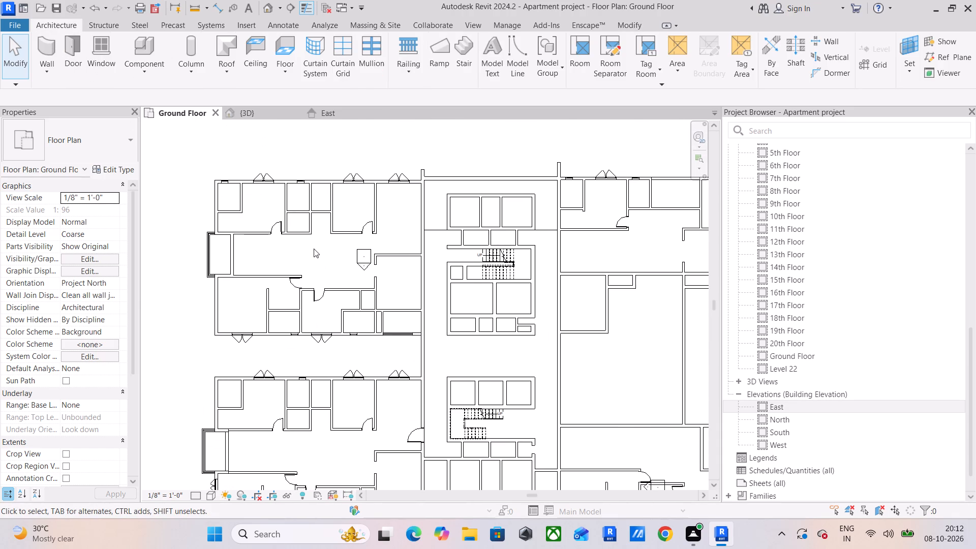
pyautogui.scroll(2, 292, 241)
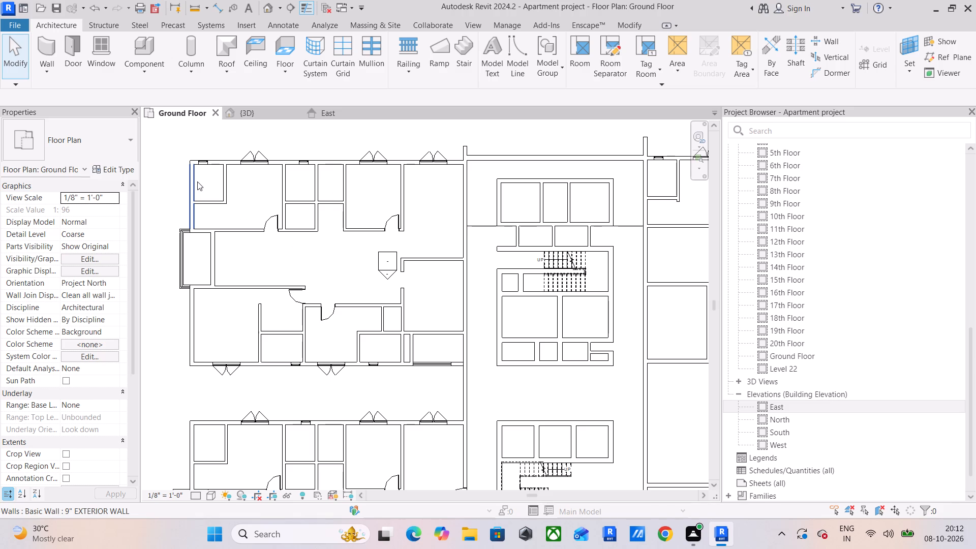
pyautogui.click(47, 53)
pyautogui.click(52, 28)
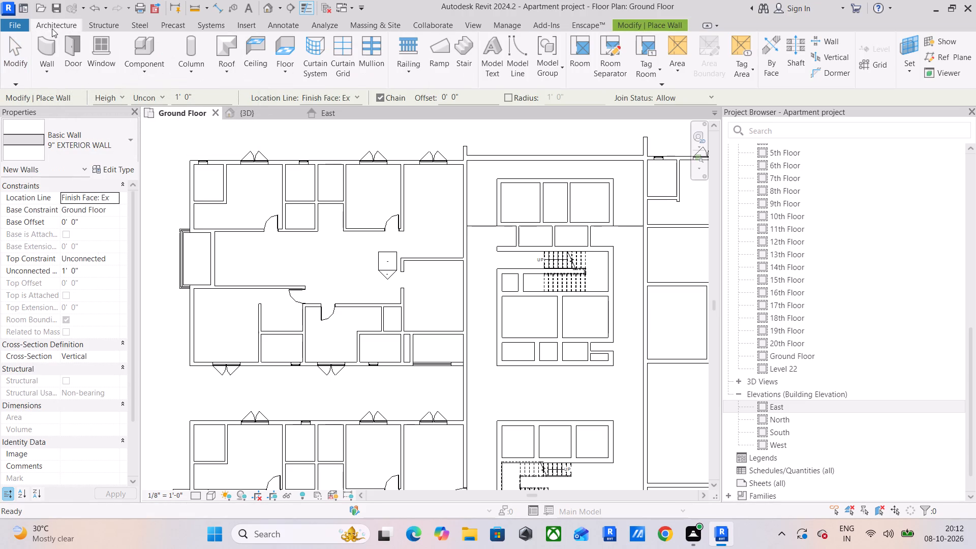
pyautogui.click(80, 57)
pyautogui.click(95, 148)
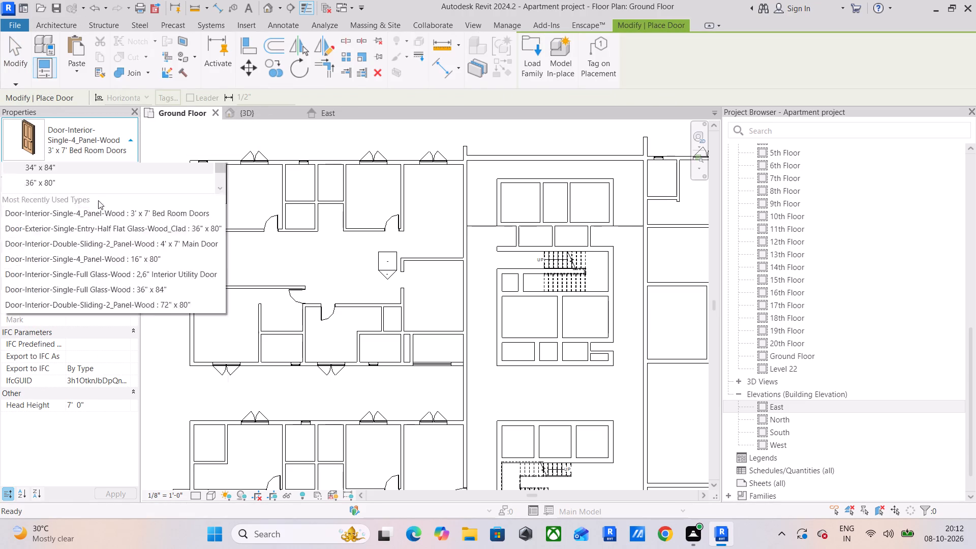
pyautogui.scroll(-3, 49, 313)
pyautogui.scroll(1, 49, 313)
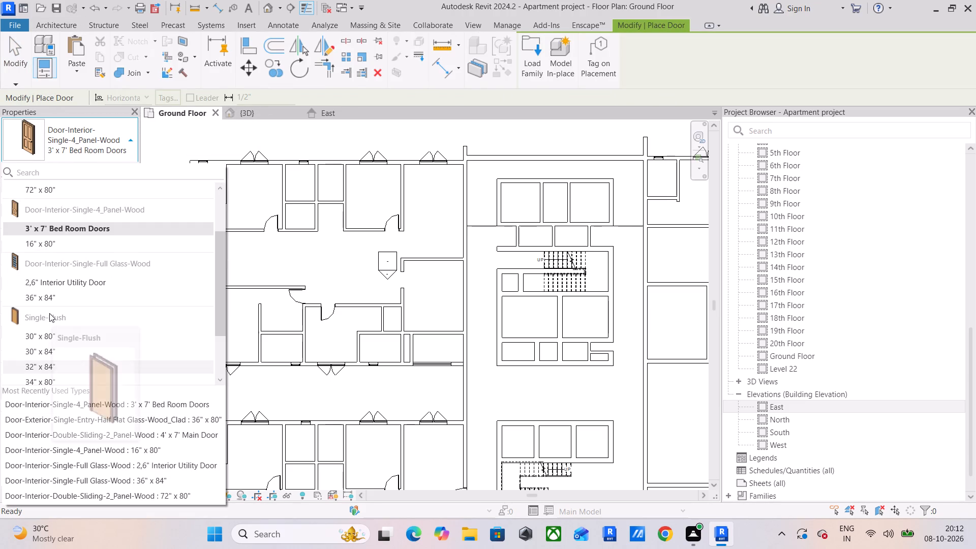
pyautogui.scroll(-1, 49, 313)
pyautogui.scroll(2, 63, 286)
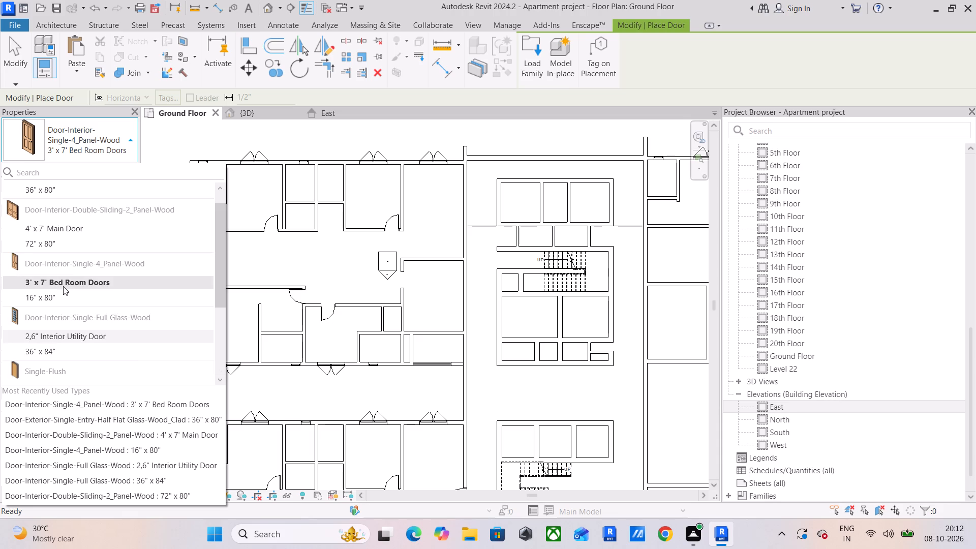
pyautogui.scroll(3, 70, 243)
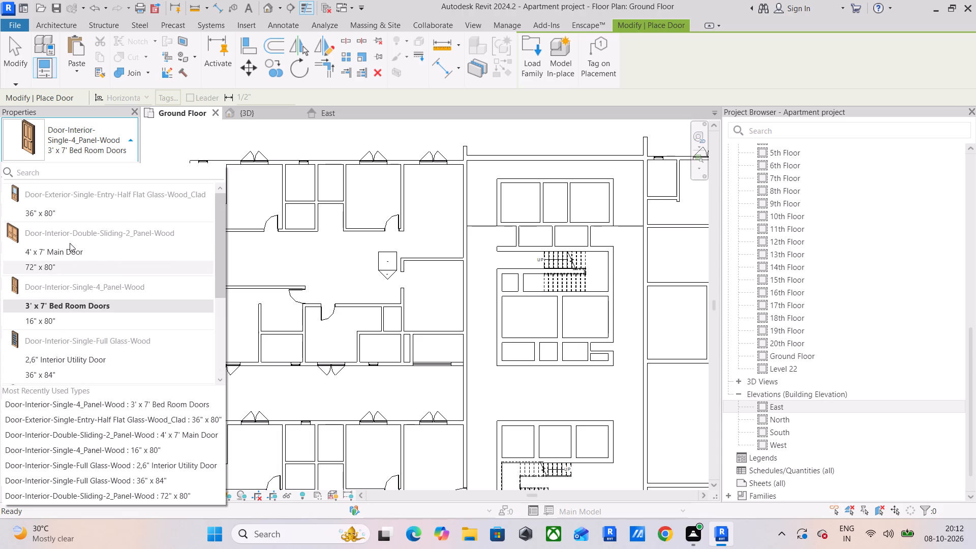
pyautogui.scroll(3, 81, 257)
pyautogui.scroll(-1, 81, 257)
pyautogui.scroll(1, 81, 257)
pyautogui.scroll(-2, 81, 257)
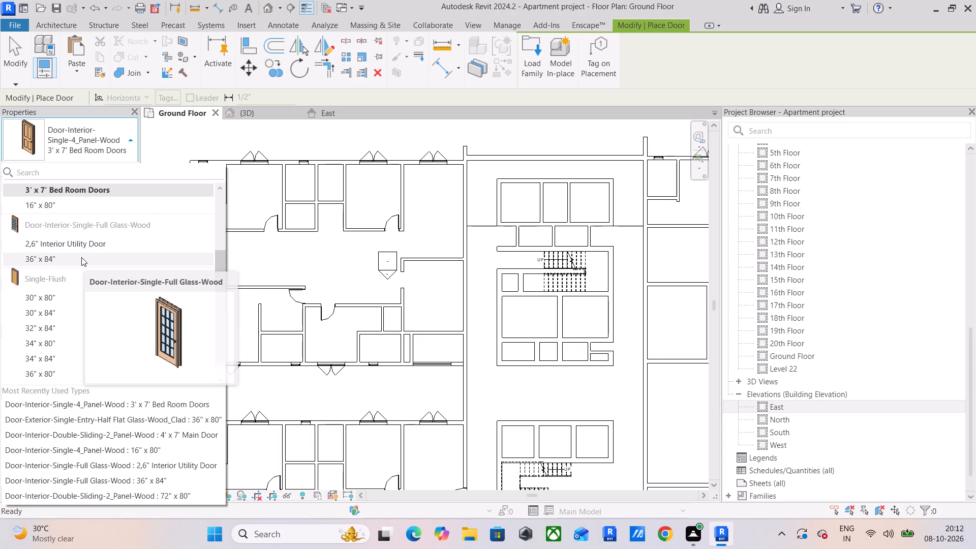
pyautogui.scroll(1, 81, 257)
pyautogui.scroll(-1, 83, 259)
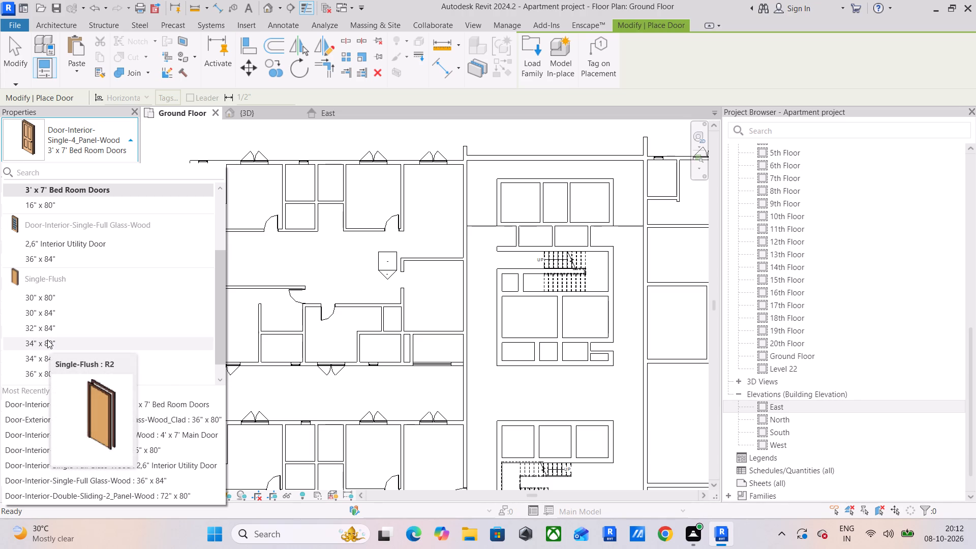
pyautogui.click(41, 295)
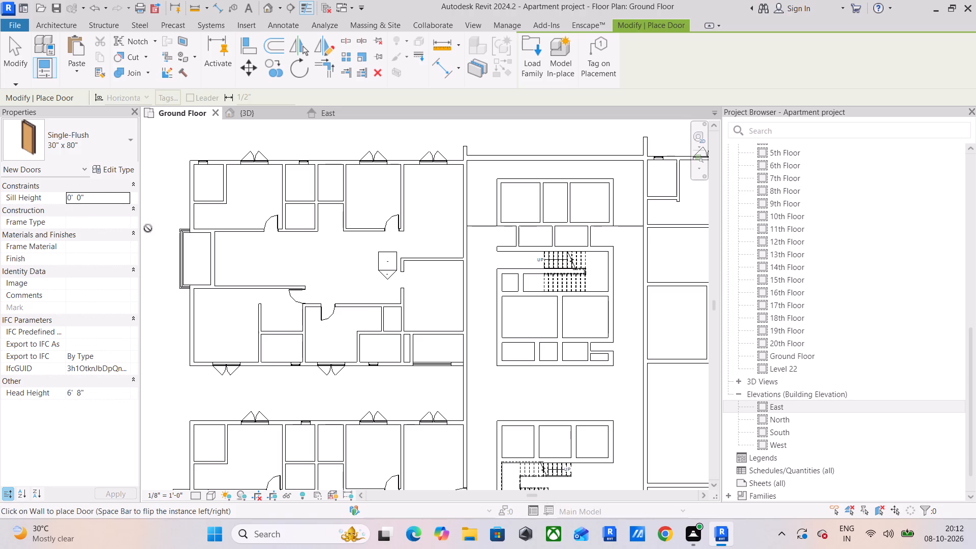
pyautogui.click(111, 172)
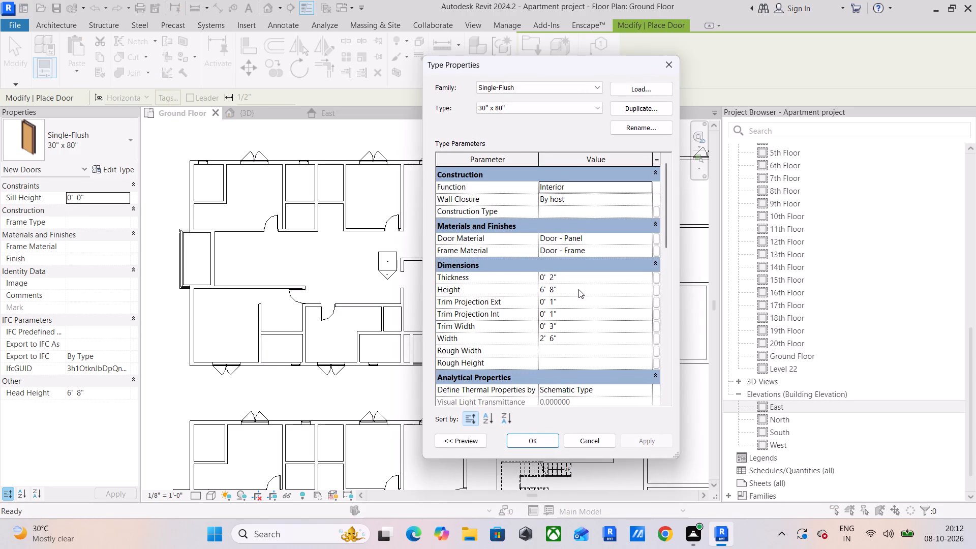
pyautogui.click(578, 289)
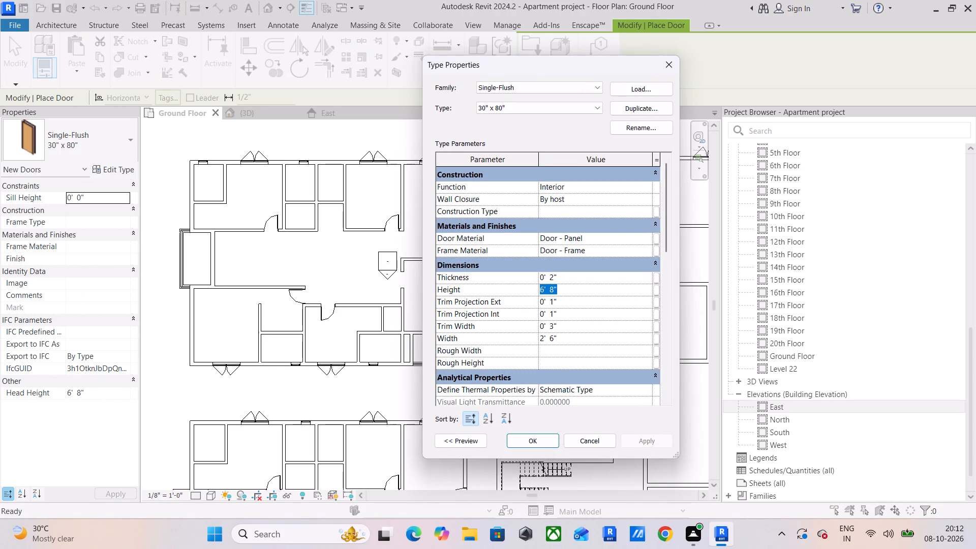
pyautogui.write("7'")
pyautogui.press('Return')
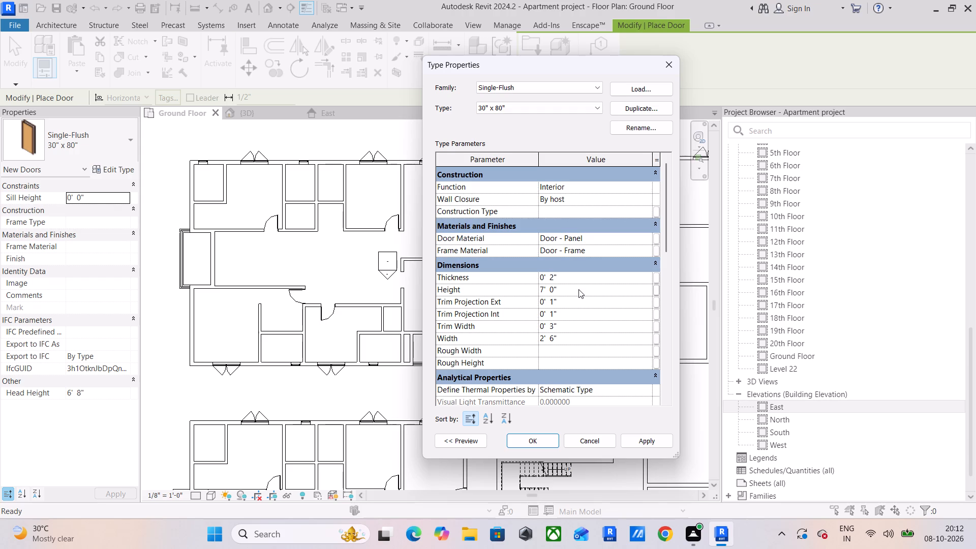
pyautogui.click(656, 445)
pyautogui.click(537, 435)
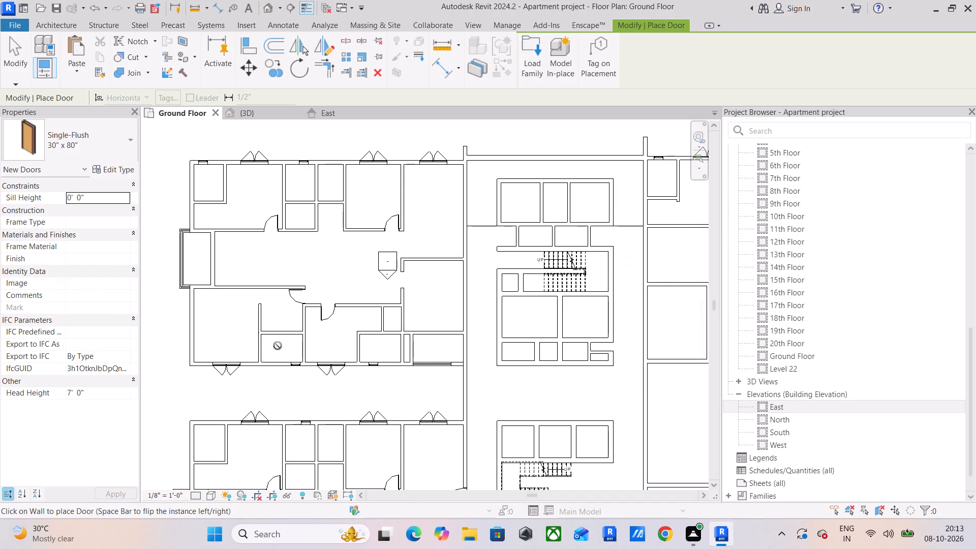
# Place a Single-Flush 30" x 80" door centred in the north wall of the northwest apartment's small windowed room between the two southern bedrooms.
pyautogui.scroll(5, 278, 346)
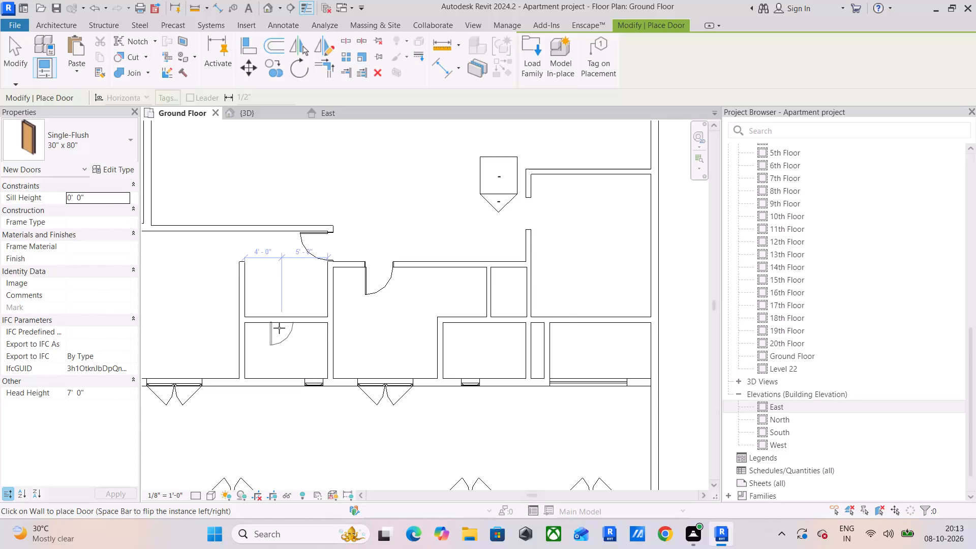
pyautogui.scroll(2, 279, 328)
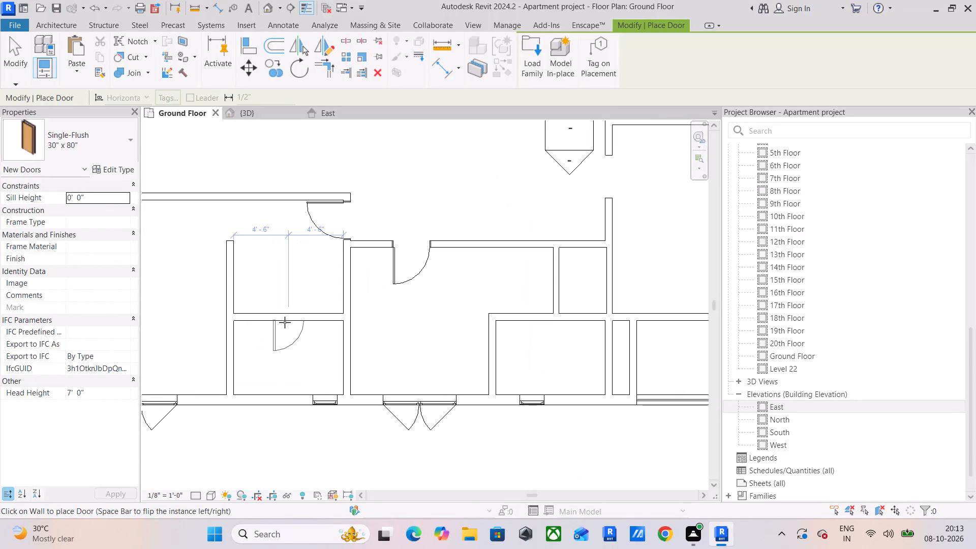
pyautogui.click(285, 322)
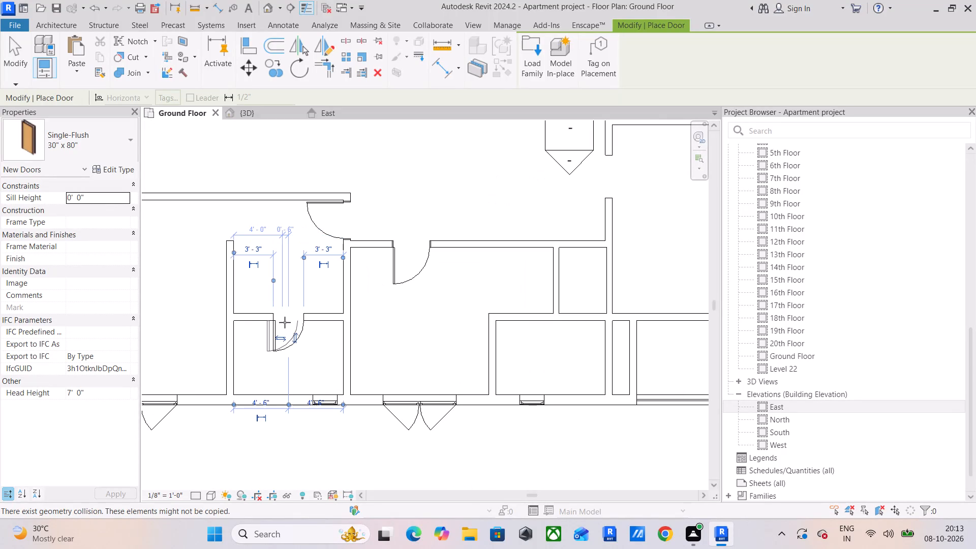
# Place an inward-swinging, east-hinged Single-Flush door in the north wall of the south-central bedroom's small windowed room, 1'-6" from its west wall.
pyautogui.moveTo(388, 325); pyautogui.dragTo(335, 311, button='middle')
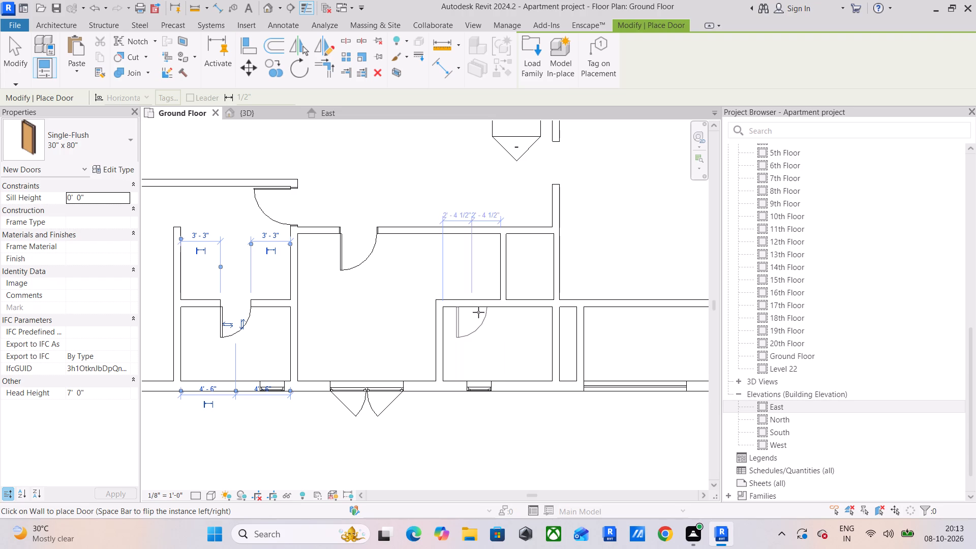
pyautogui.press('space')
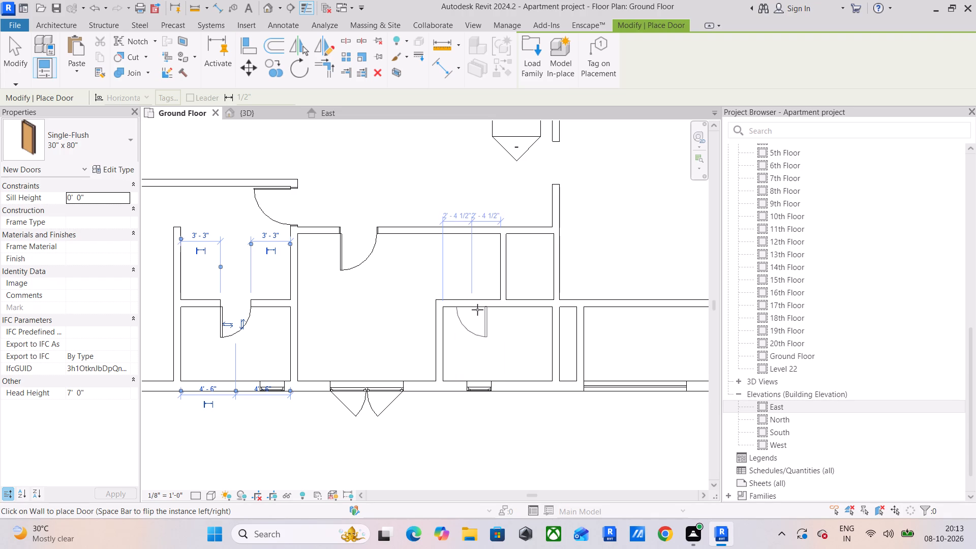
pyautogui.scroll(3, 477, 308)
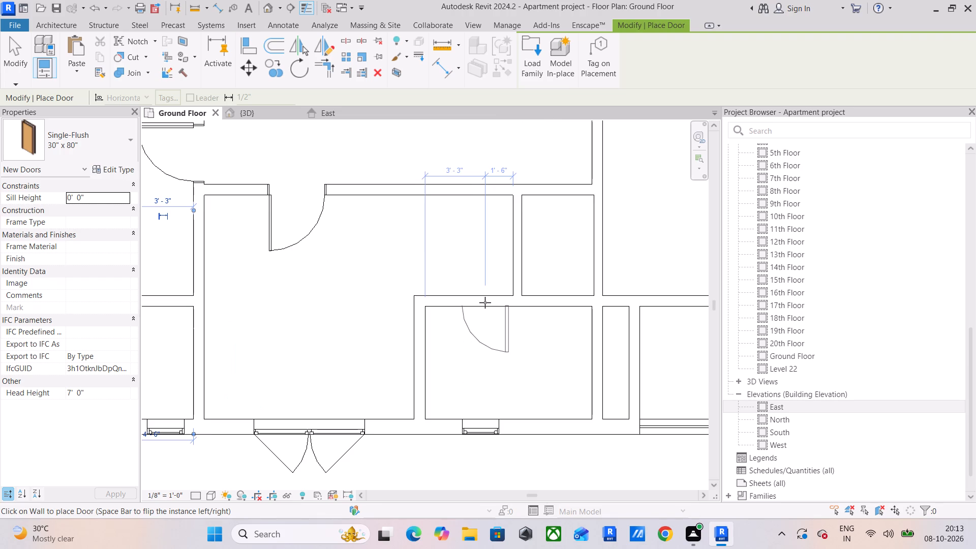
pyautogui.click(479, 304)
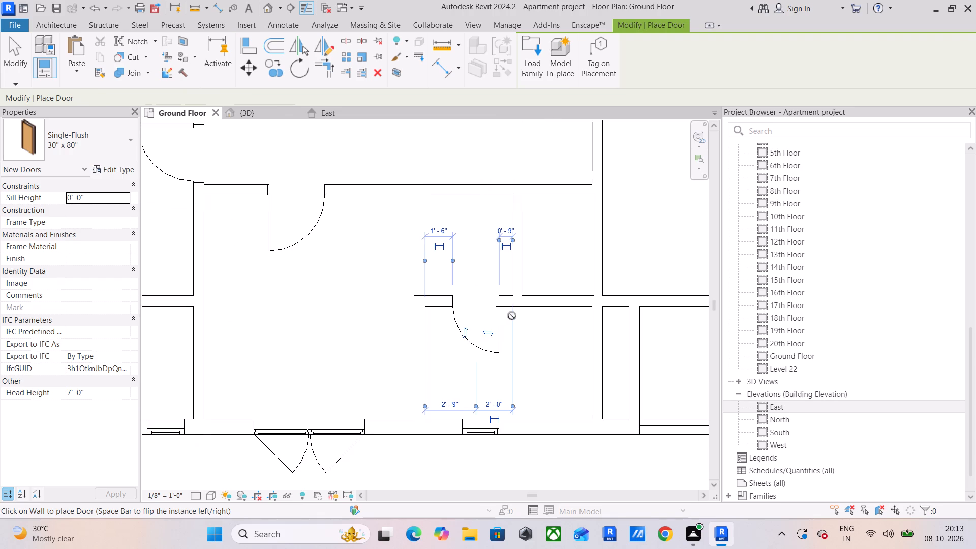
# Place an inward-swinging, west-hinged Single-Flush door in the south wall of the northwest apartment's small north-central room, 3" from its west wall.
pyautogui.moveTo(310, 117); pyautogui.dragTo(460, 309, button='middle')
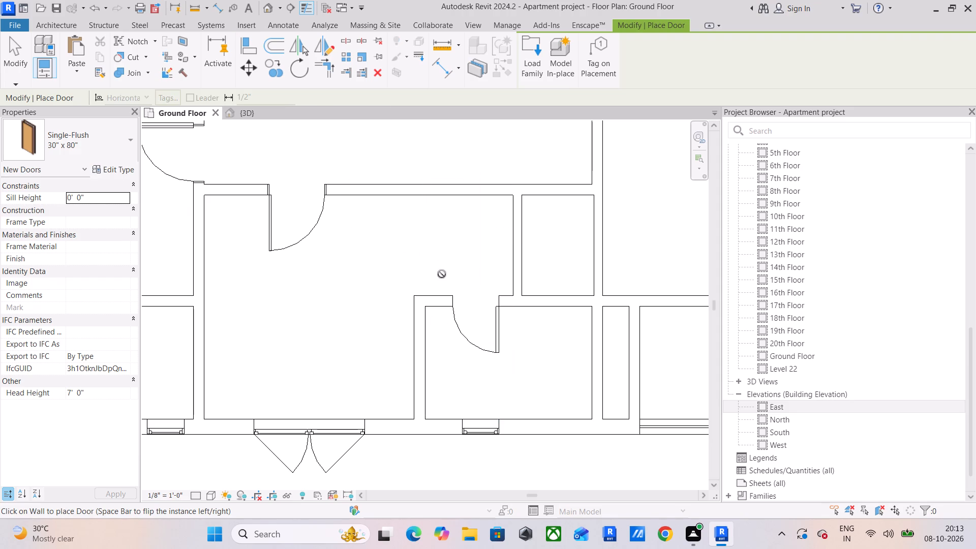
pyautogui.scroll(-3, 442, 274)
pyautogui.moveTo(369, 260); pyautogui.dragTo(515, 443, button='middle')
pyautogui.scroll(-3, 496, 432)
pyautogui.scroll(3, 449, 255)
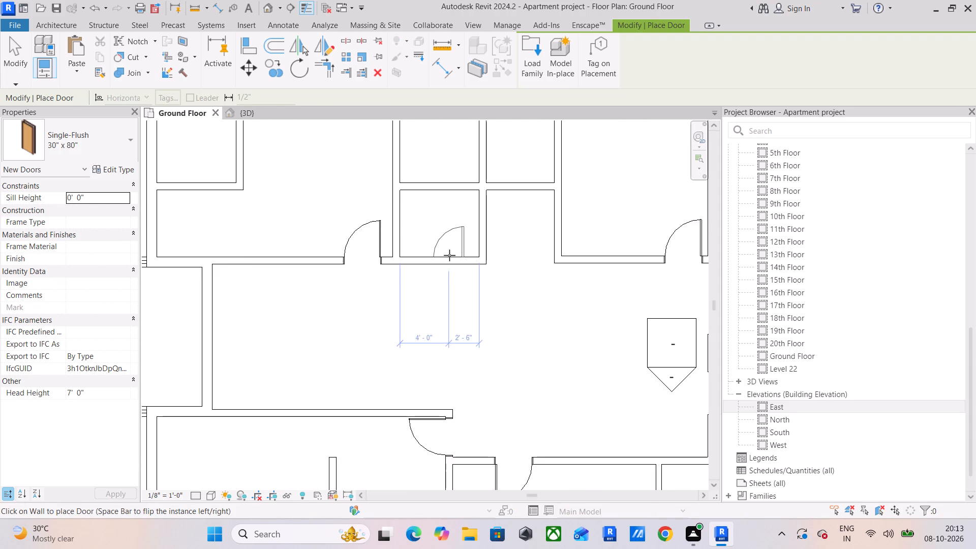
pyautogui.scroll(3, 444, 256)
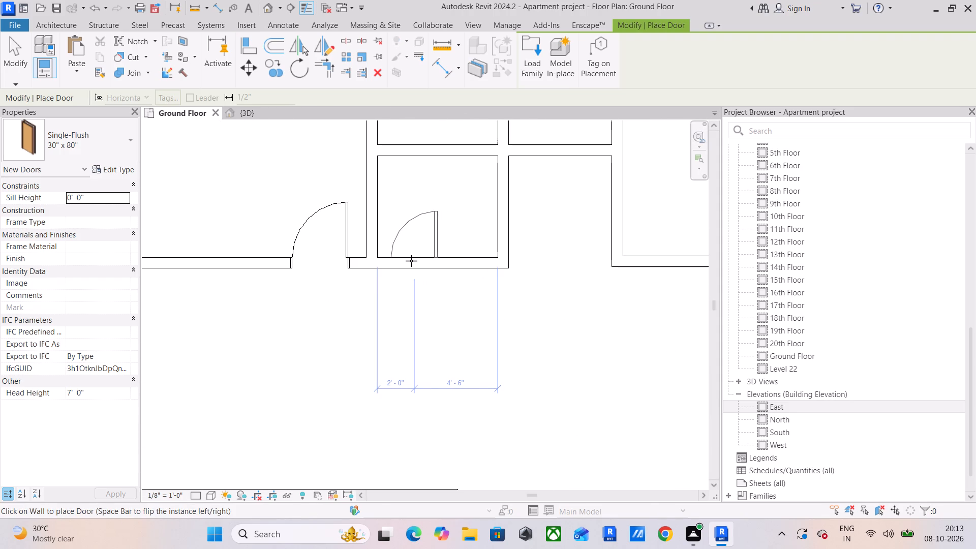
pyautogui.press('space')
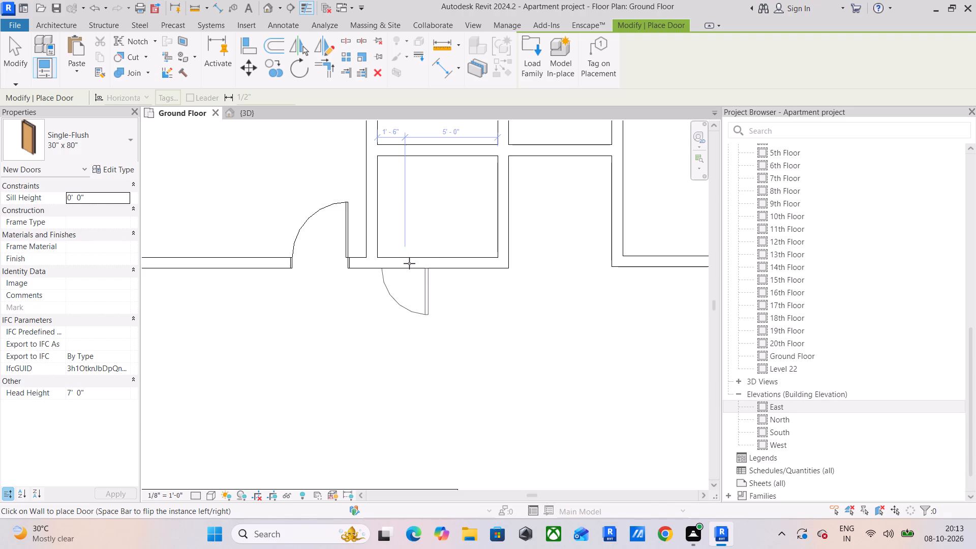
pyautogui.click(407, 258)
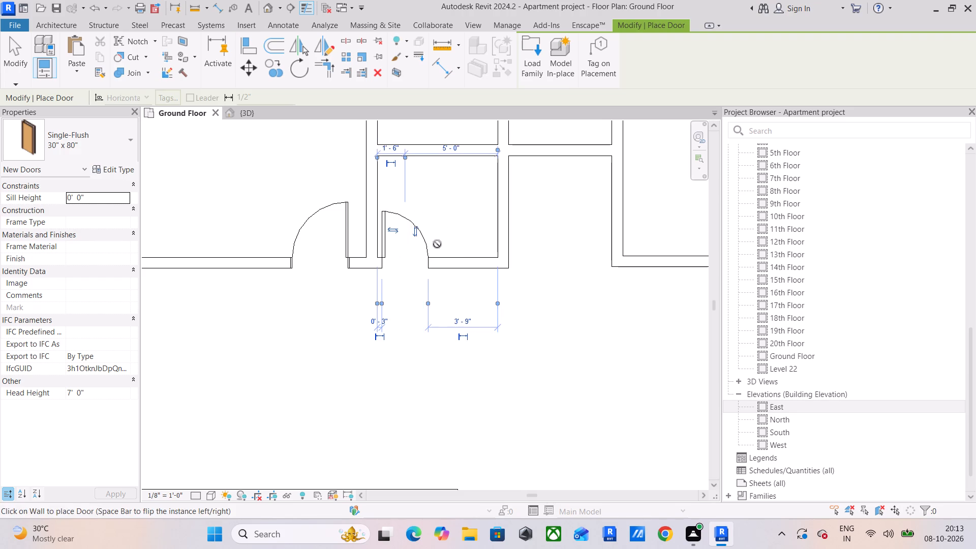
# Place an inward-swinging Single-Flush door in the east wall of the small windowed north-central room, north-hinged and 3" from the exterior wall.
pyautogui.moveTo(443, 238); pyautogui.dragTo(437, 362, button='middle')
pyautogui.moveTo(496, 223); pyautogui.dragTo(485, 353, button='middle')
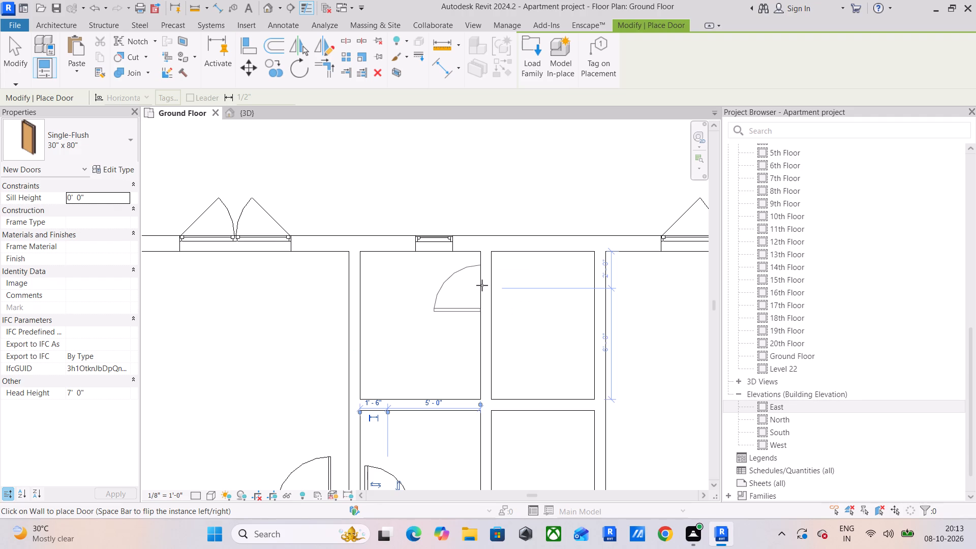
pyautogui.press('space')
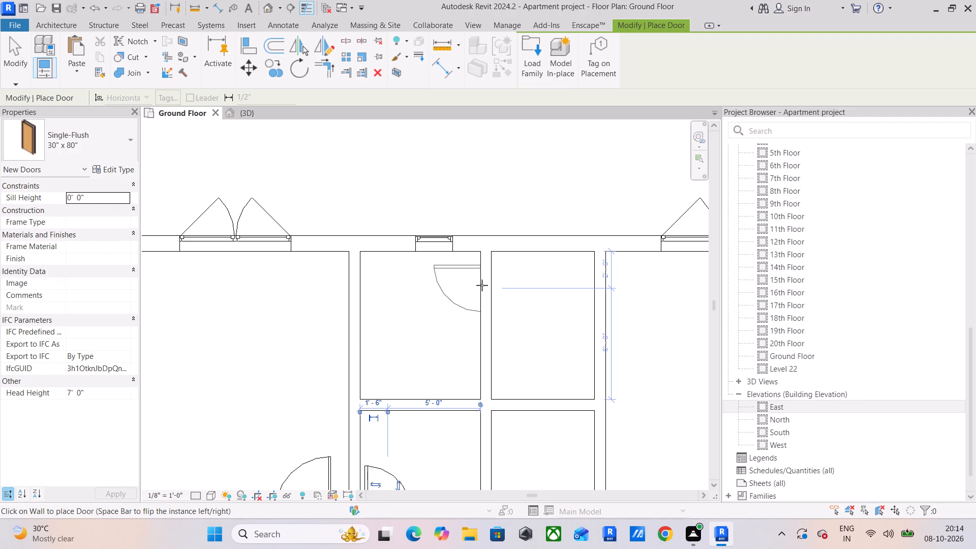
pyautogui.click(482, 281)
pyautogui.scroll(-1, 528, 325)
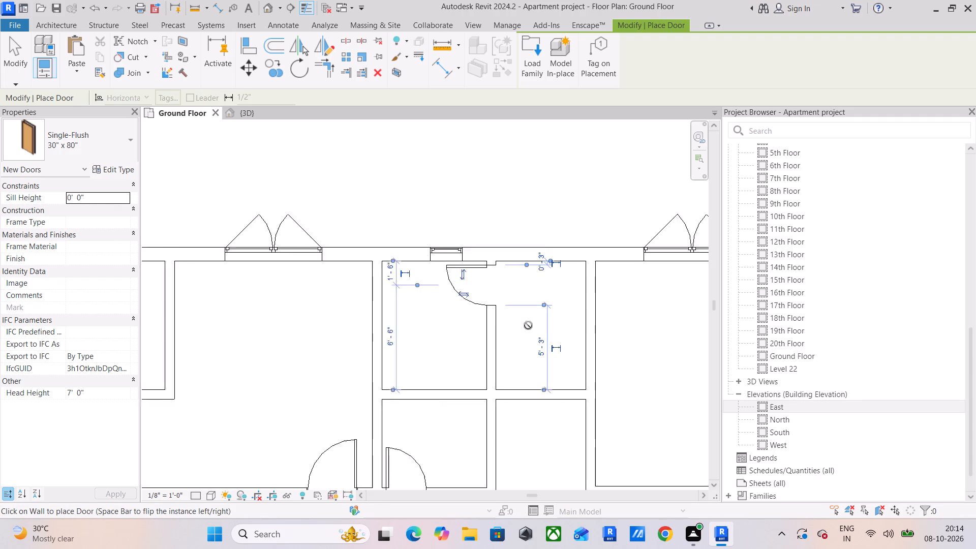
pyautogui.scroll(-1, 528, 325)
pyautogui.moveTo(8, 54); pyautogui.dragTo(14, 69)
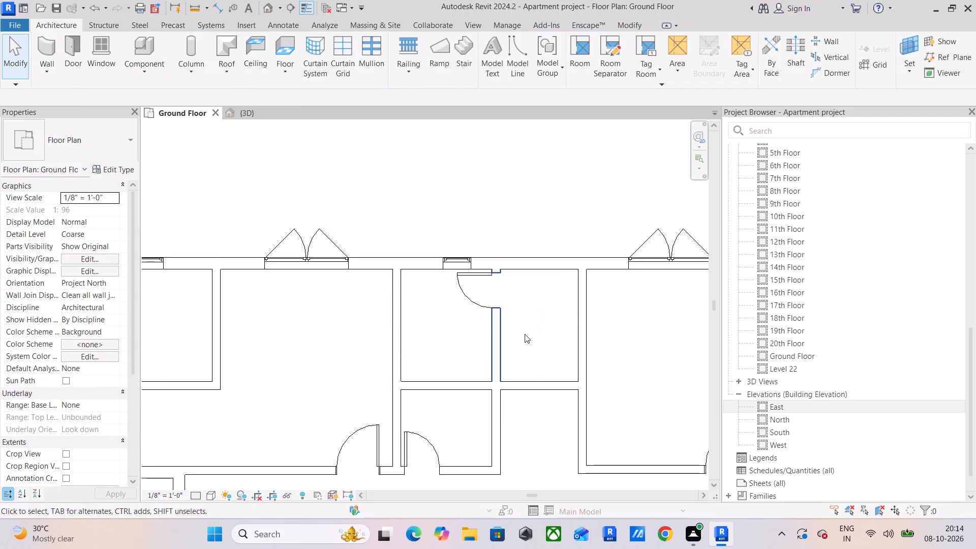
# Shorten the northeast bedroom's west partition wall and align its north end with the south jamb of the newly placed door to the west.
pyautogui.click(583, 309)
pyautogui.moveTo(588, 262); pyautogui.dragTo(588, 289)
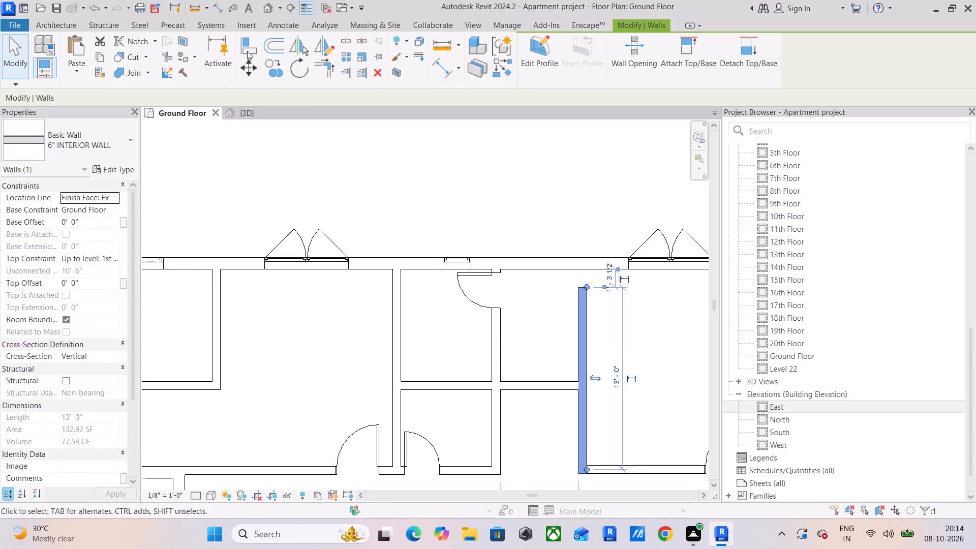
pyautogui.click(248, 51)
pyautogui.scroll(4, 501, 308)
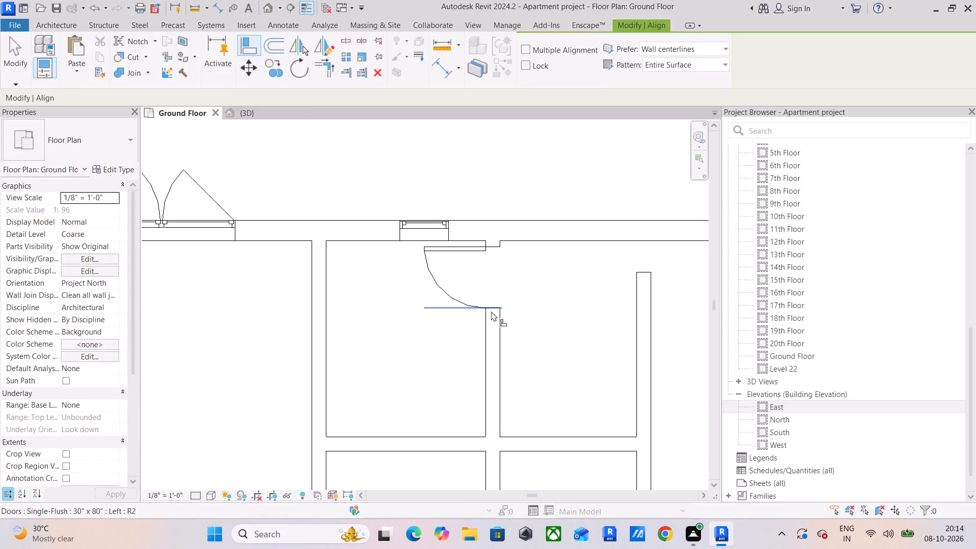
pyautogui.scroll(3, 491, 311)
pyautogui.click(491, 311)
pyautogui.moveTo(559, 321); pyautogui.dragTo(426, 349, button='middle')
pyautogui.click(590, 284)
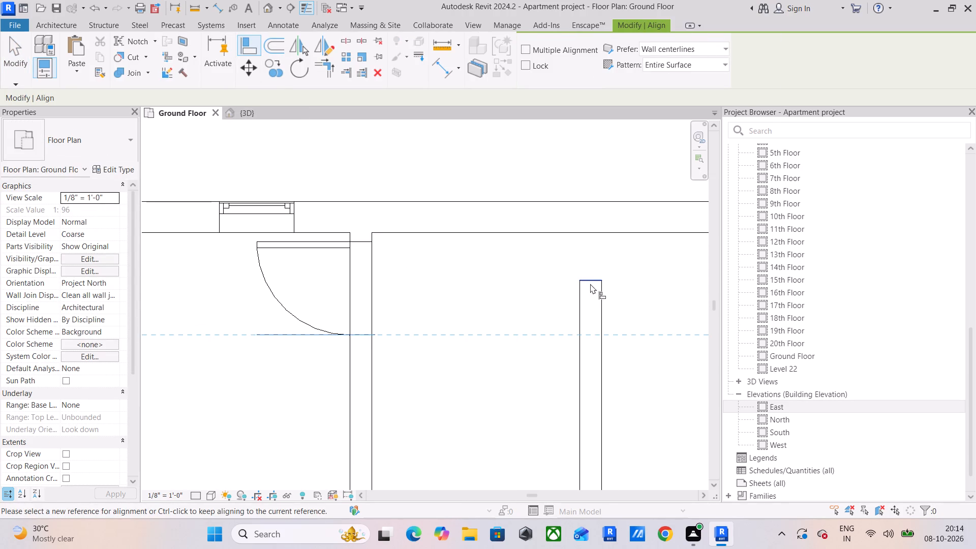
pyautogui.scroll(-3, 436, 377)
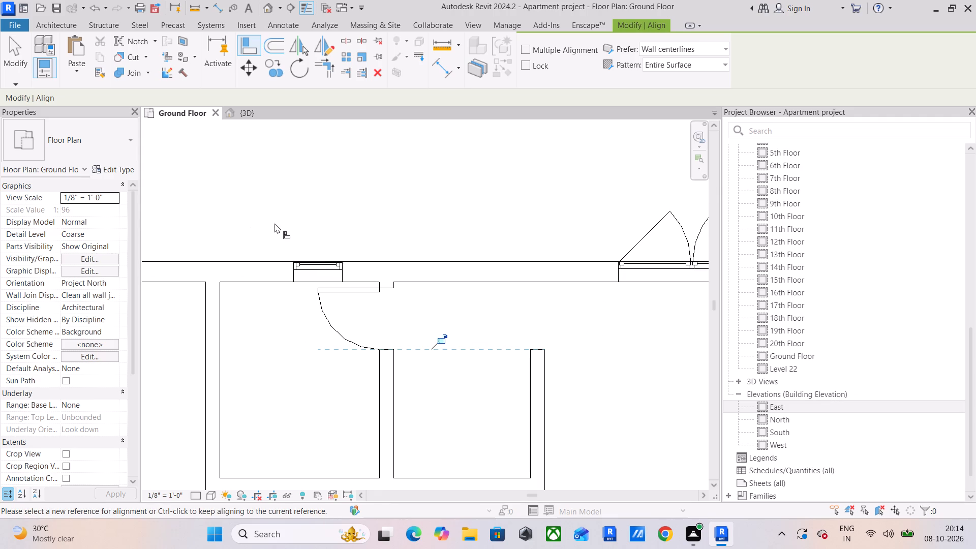
pyautogui.click(8, 52)
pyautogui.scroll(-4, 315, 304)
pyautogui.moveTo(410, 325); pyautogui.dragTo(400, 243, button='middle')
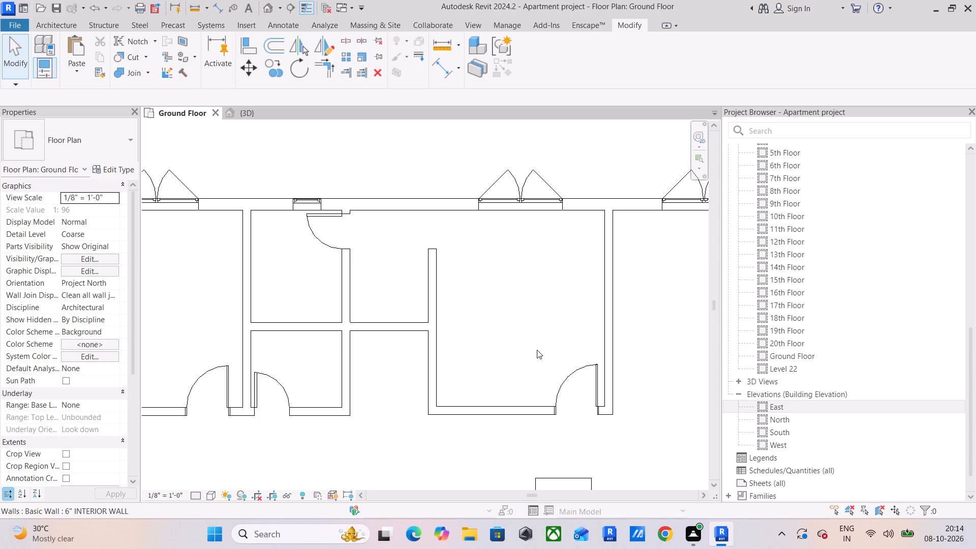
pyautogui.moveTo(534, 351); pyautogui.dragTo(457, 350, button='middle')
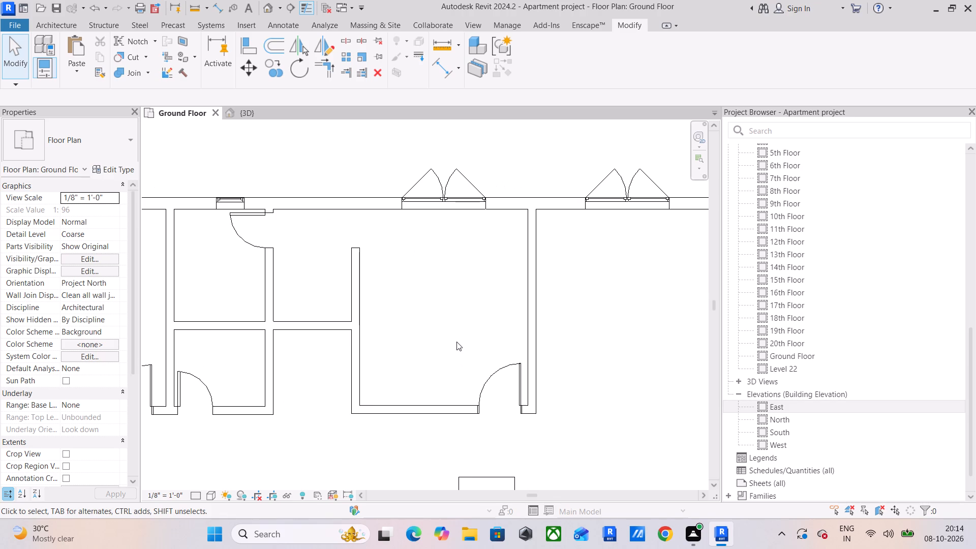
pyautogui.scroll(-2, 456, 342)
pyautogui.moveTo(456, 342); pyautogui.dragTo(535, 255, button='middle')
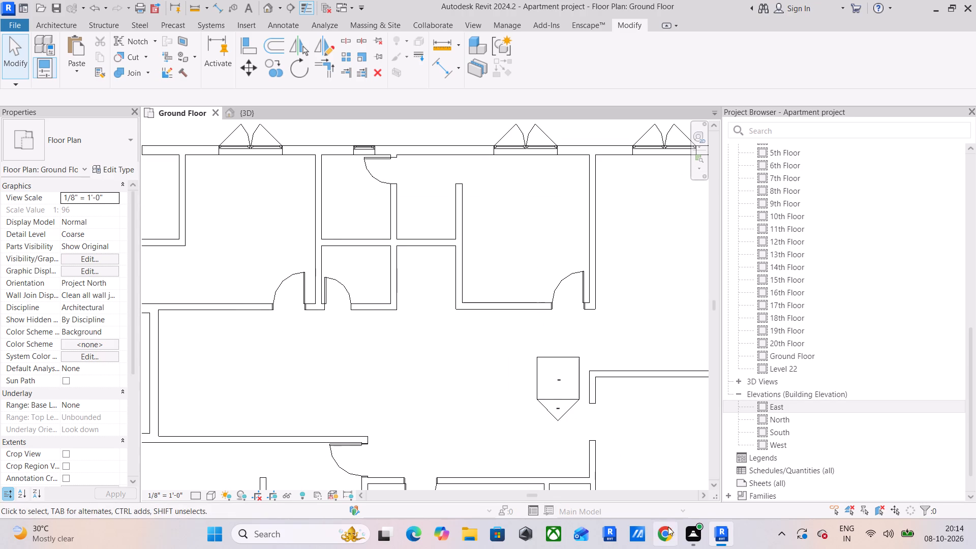
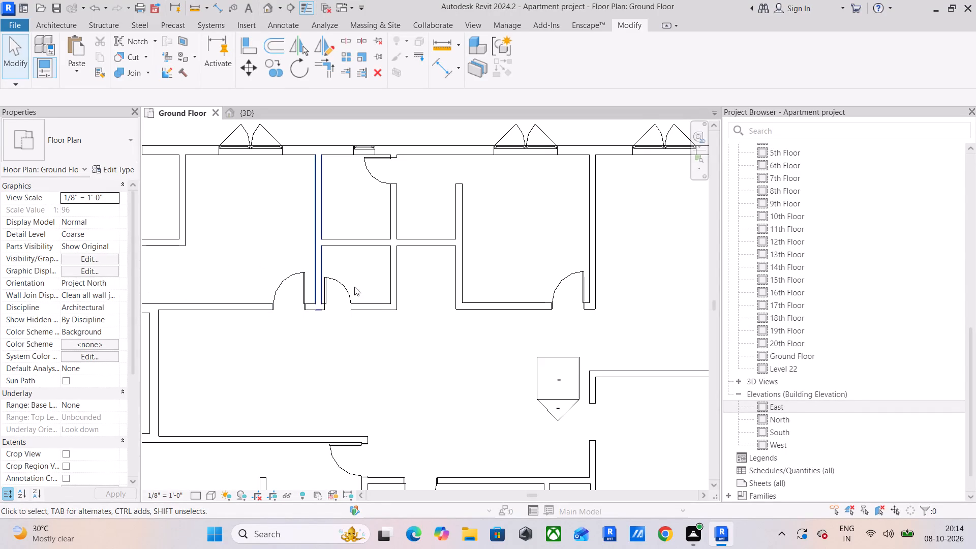
# Place a matching Single-Flush 30" x 80" door in the lower wall of the upper apartment's top-left corner room, centred 1'-6" from its right wall.
pyautogui.moveTo(399, 317); pyautogui.dragTo(440, 302, button='middle')
pyautogui.scroll(2, 319, 279)
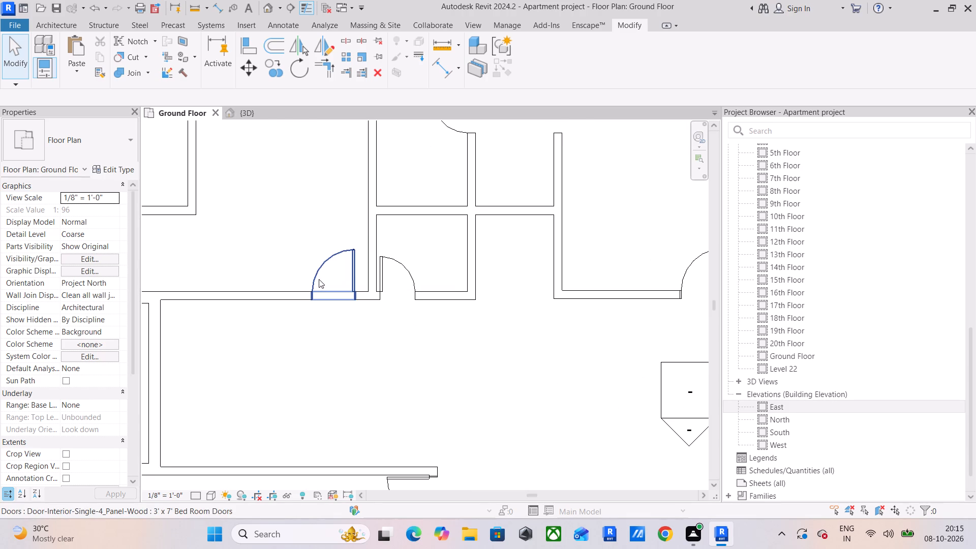
pyautogui.moveTo(524, 298); pyautogui.dragTo(476, 399, button='middle')
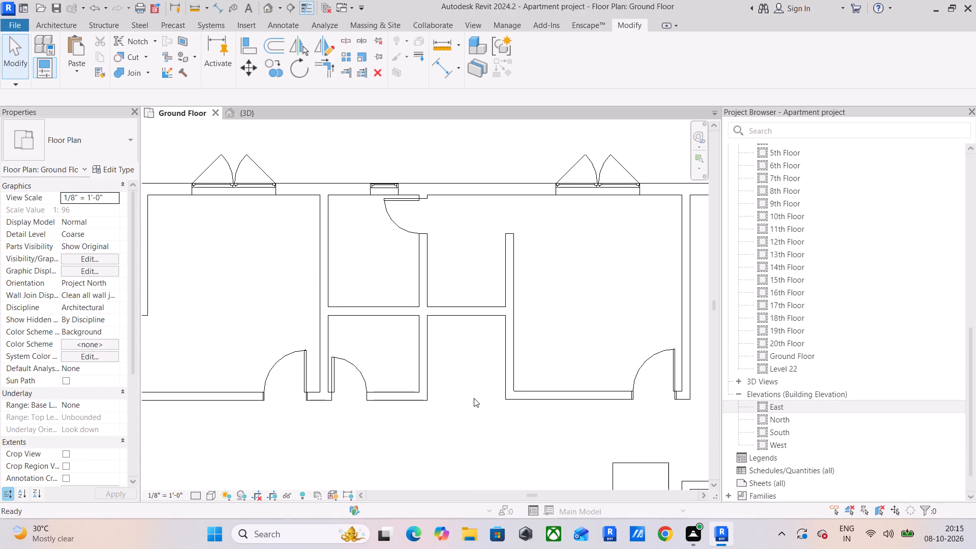
pyautogui.scroll(-2, 432, 382)
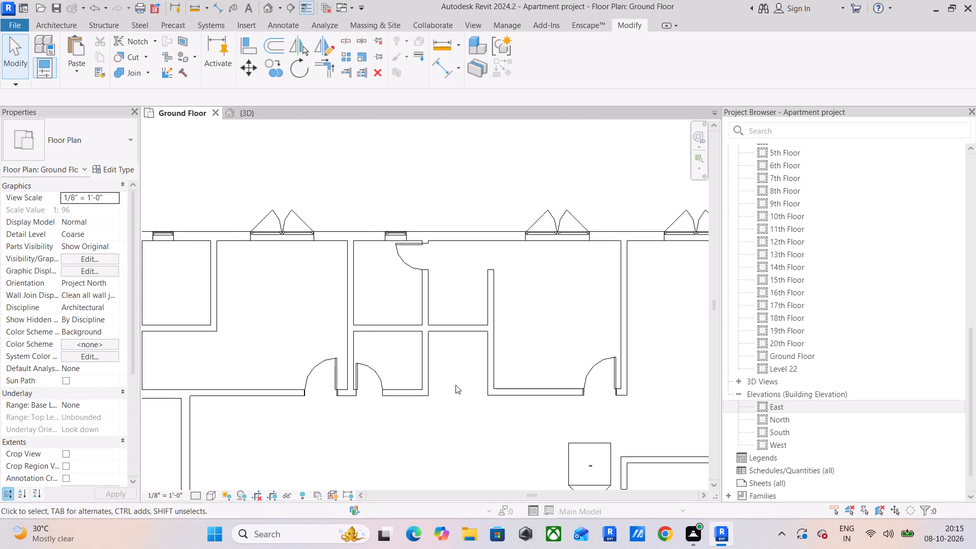
pyautogui.moveTo(457, 385); pyautogui.dragTo(424, 293, button='middle')
pyautogui.scroll(-2, 463, 339)
pyautogui.moveTo(471, 350); pyautogui.dragTo(375, 328, button='middle')
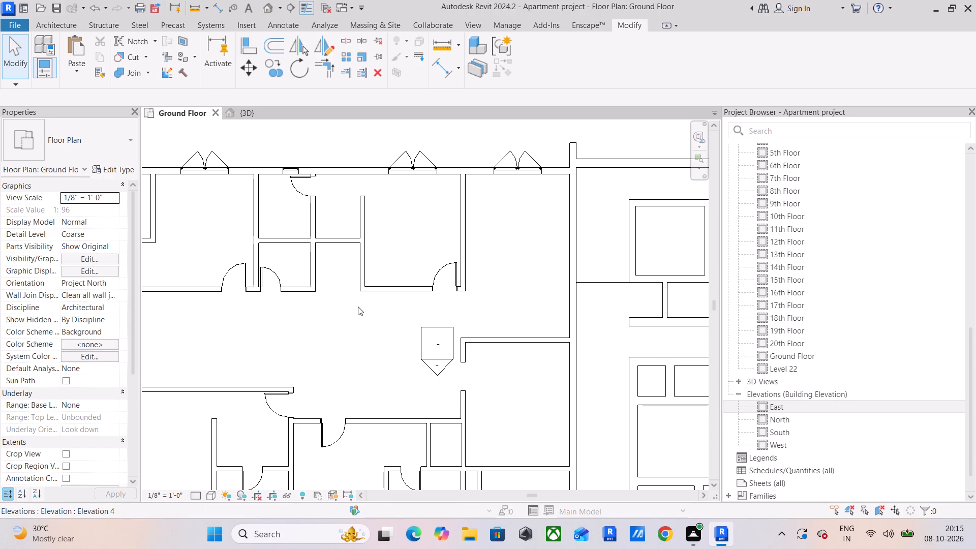
pyautogui.moveTo(292, 323); pyautogui.dragTo(394, 318, button='middle')
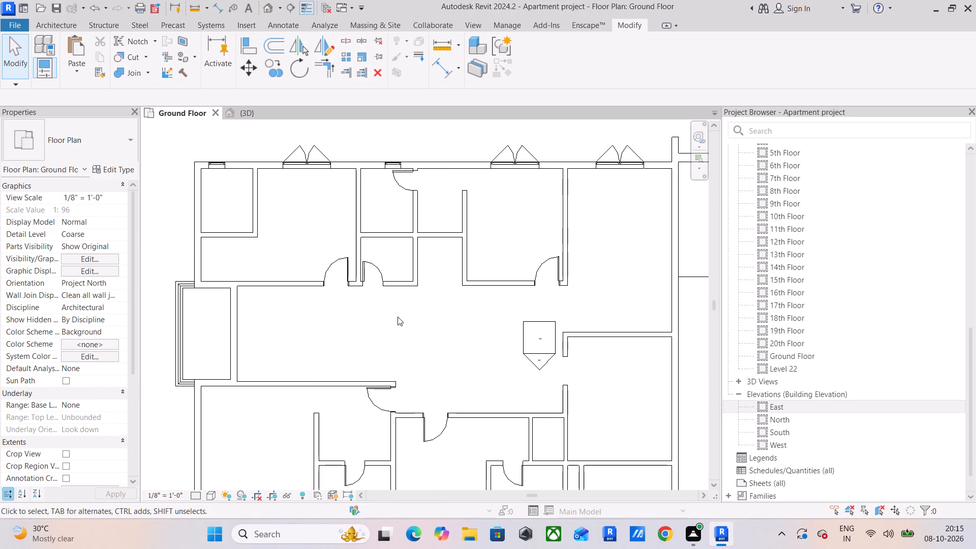
pyautogui.click(372, 269)
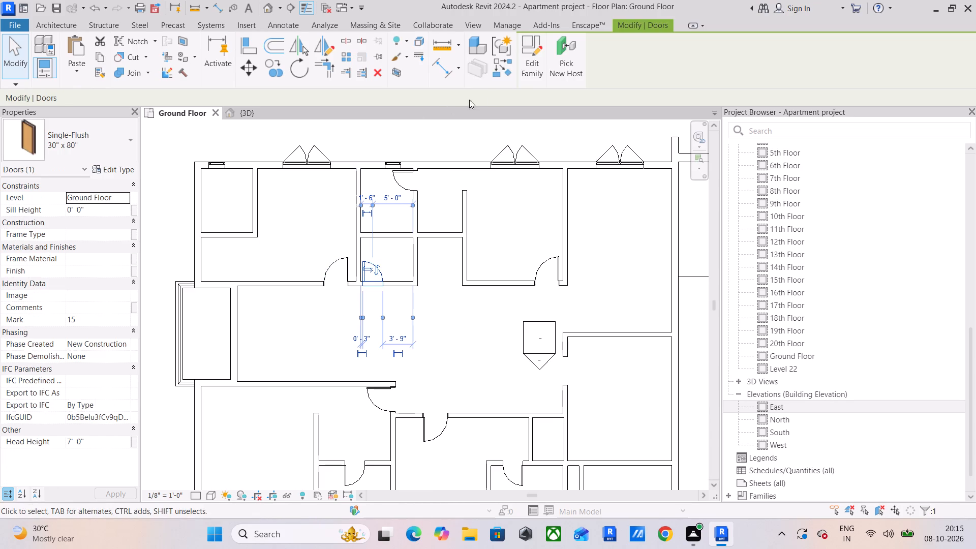
pyautogui.click(499, 71)
pyautogui.scroll(3, 227, 226)
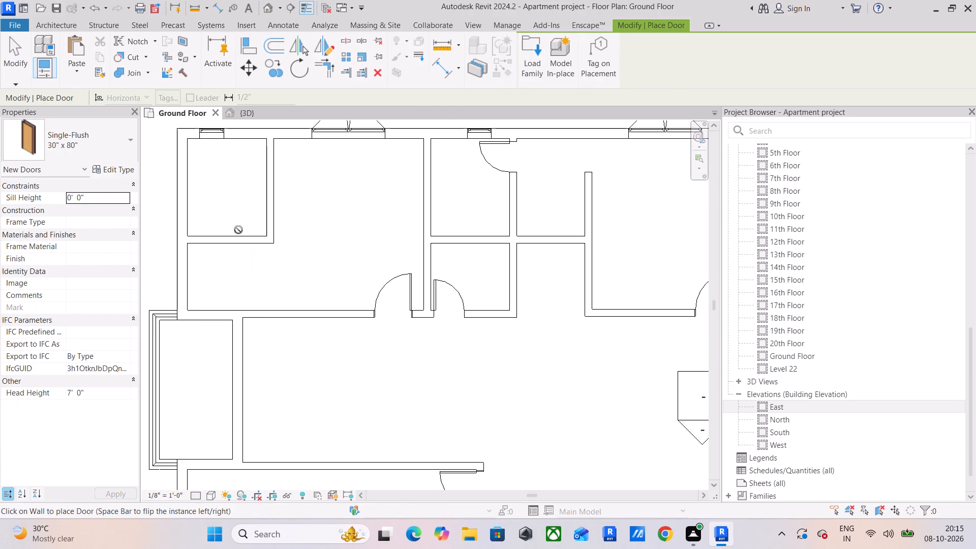
pyautogui.click(246, 238)
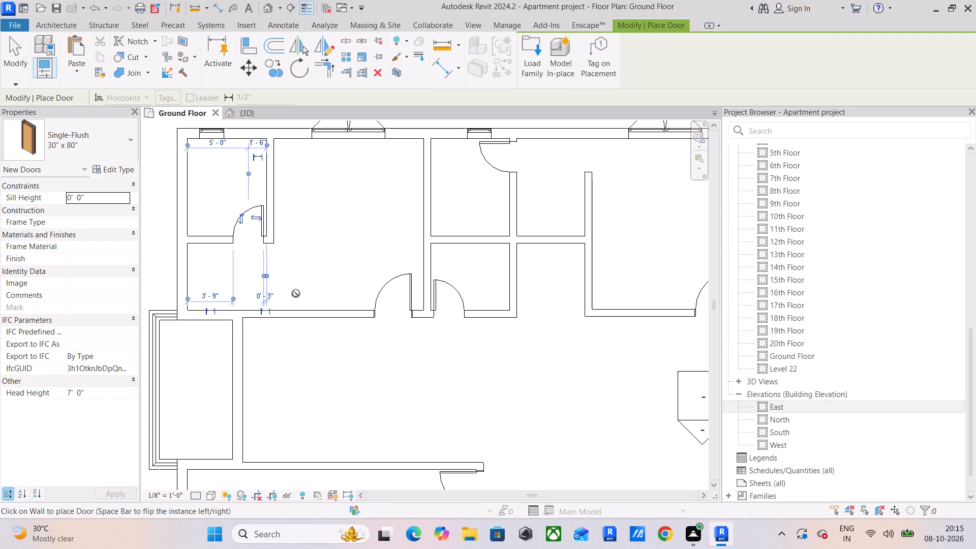
# Pull the short 4.5" partition wall's upper end back to a 3'-6" length, and extend it up to the 6" interior wall's corner.
pyautogui.scroll(-3, 296, 293)
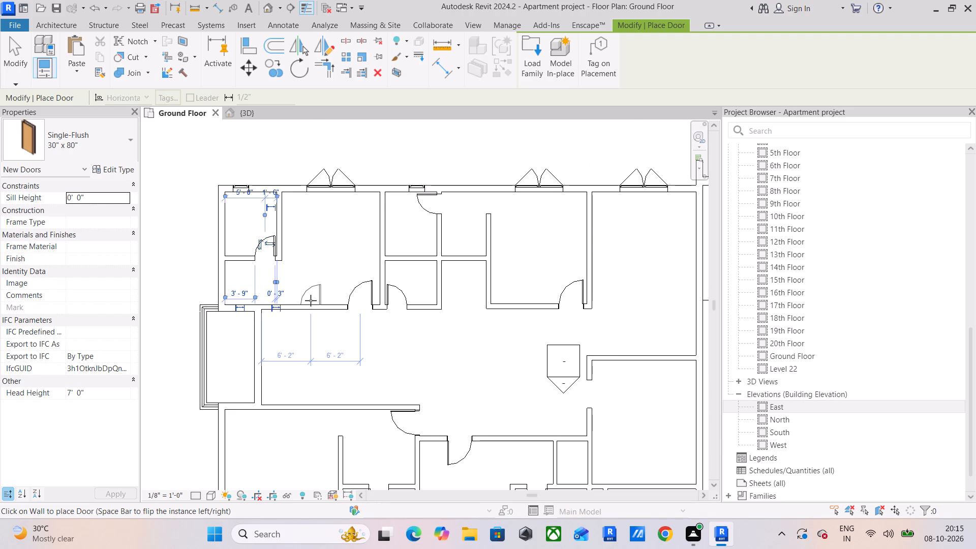
pyautogui.scroll(-3, 325, 316)
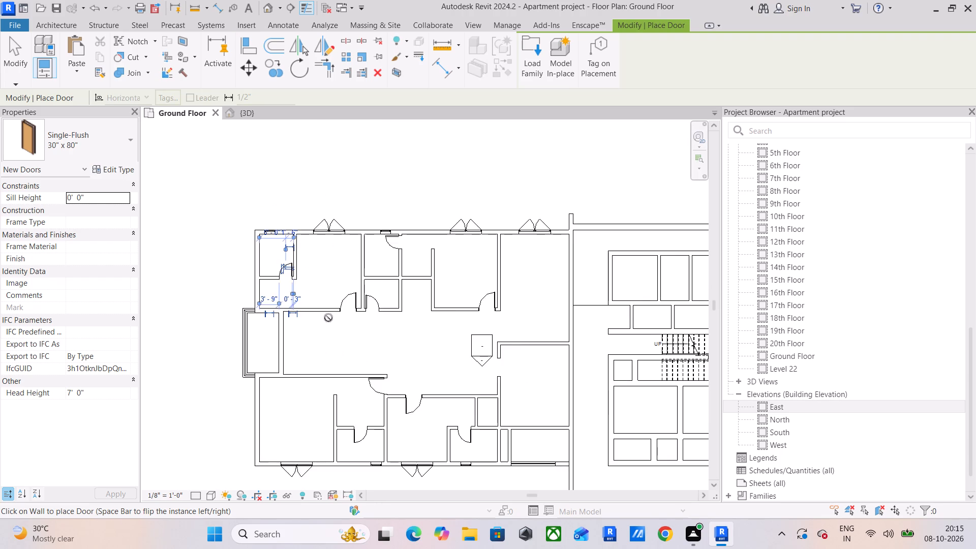
pyautogui.moveTo(328, 318); pyautogui.dragTo(345, 221, button='middle')
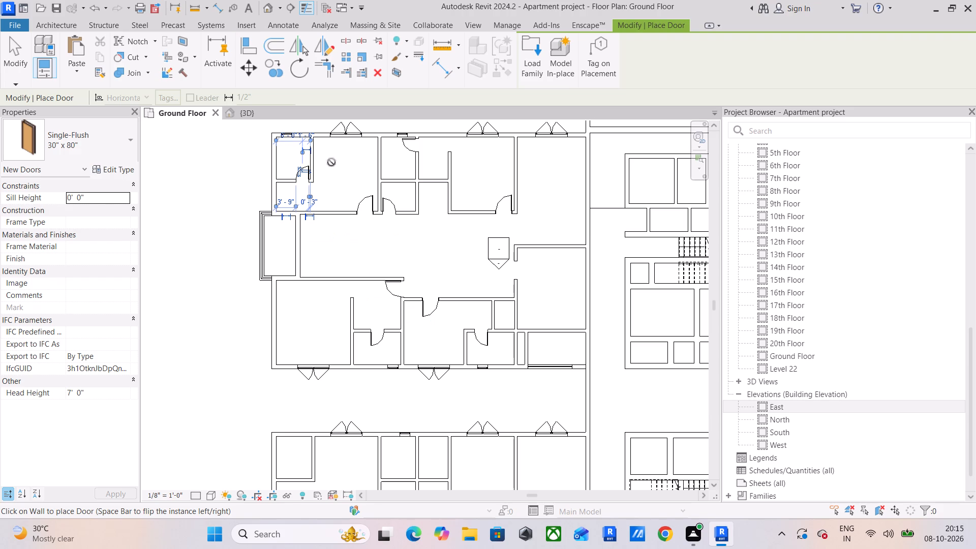
pyautogui.click(4, 51)
pyautogui.scroll(9, 492, 312)
pyautogui.click(544, 304)
pyautogui.scroll(3, 552, 292)
pyautogui.moveTo(550, 272); pyautogui.dragTo(552, 296)
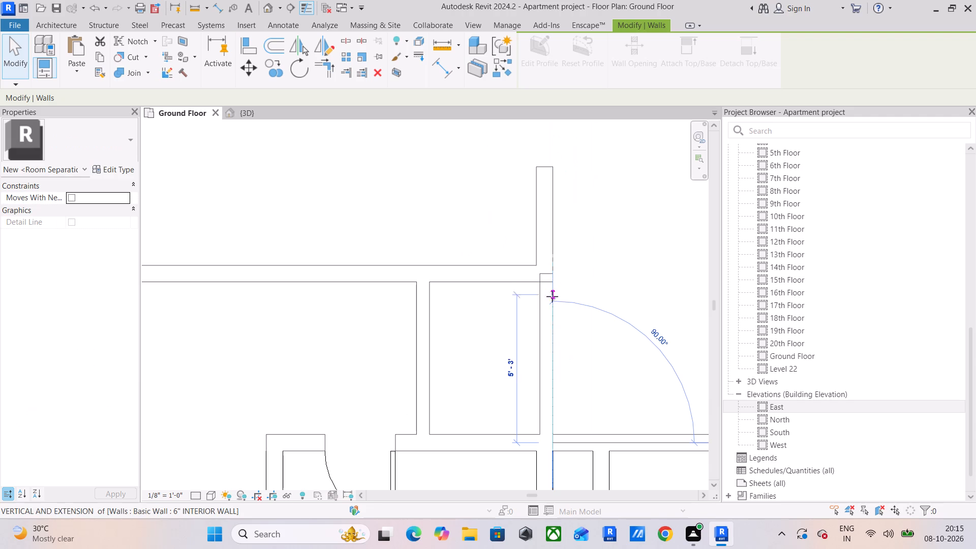
pyautogui.moveTo(552, 296); pyautogui.dragTo(550, 342)
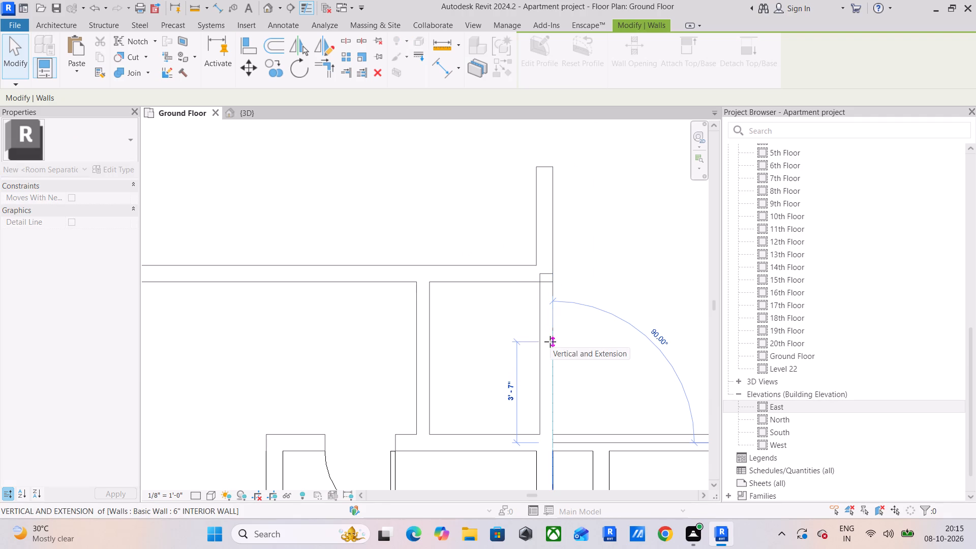
pyautogui.moveTo(550, 342); pyautogui.dragTo(550, 343)
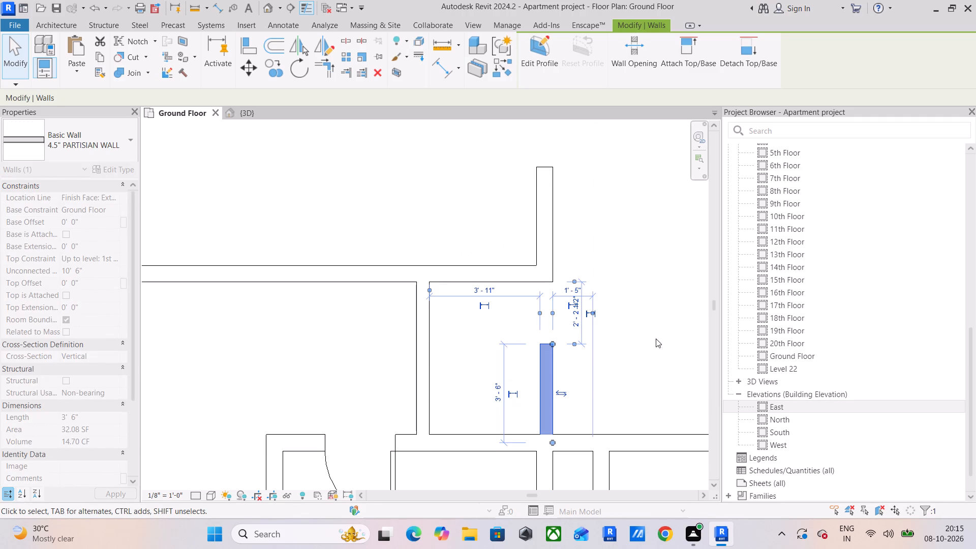
pyautogui.scroll(4, 548, 338)
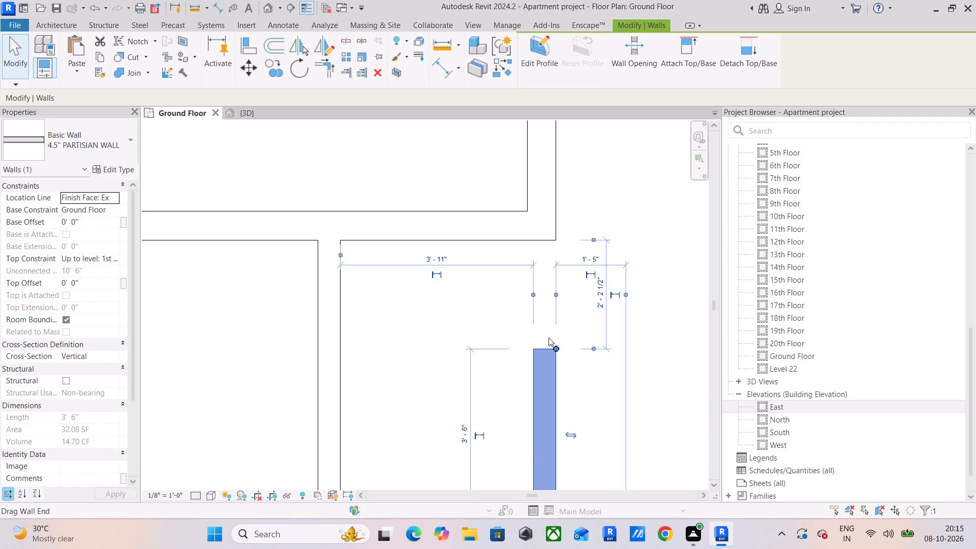
pyautogui.moveTo(556, 351); pyautogui.dragTo(550, 242)
pyautogui.click(626, 304)
# Place a matching Single-Flush 30" x 80" door in that 4.5" partition, 0'-3" below the upper wall and swinging into the small room.
pyautogui.scroll(-9, 642, 304)
pyautogui.moveTo(634, 318); pyautogui.dragTo(601, 387, button='middle')
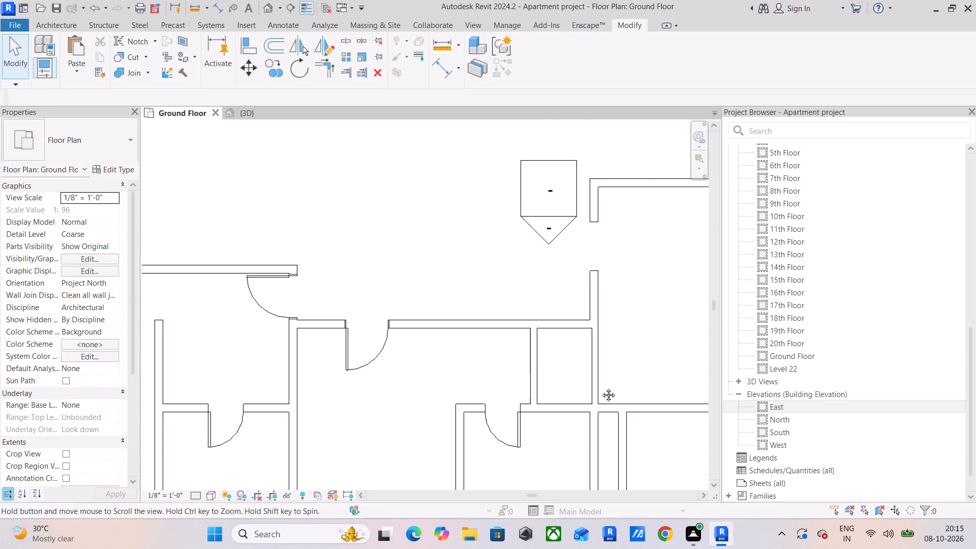
pyautogui.moveTo(601, 387); pyautogui.dragTo(589, 427, button='middle')
pyautogui.scroll(-4, 590, 410)
pyautogui.click(388, 255)
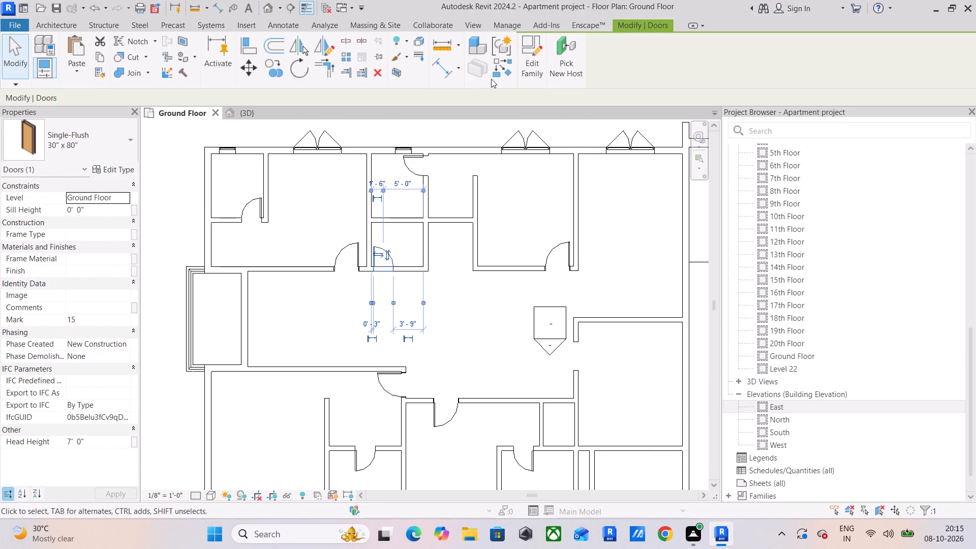
pyautogui.moveTo(501, 71); pyautogui.dragTo(505, 78)
pyautogui.scroll(5, 564, 403)
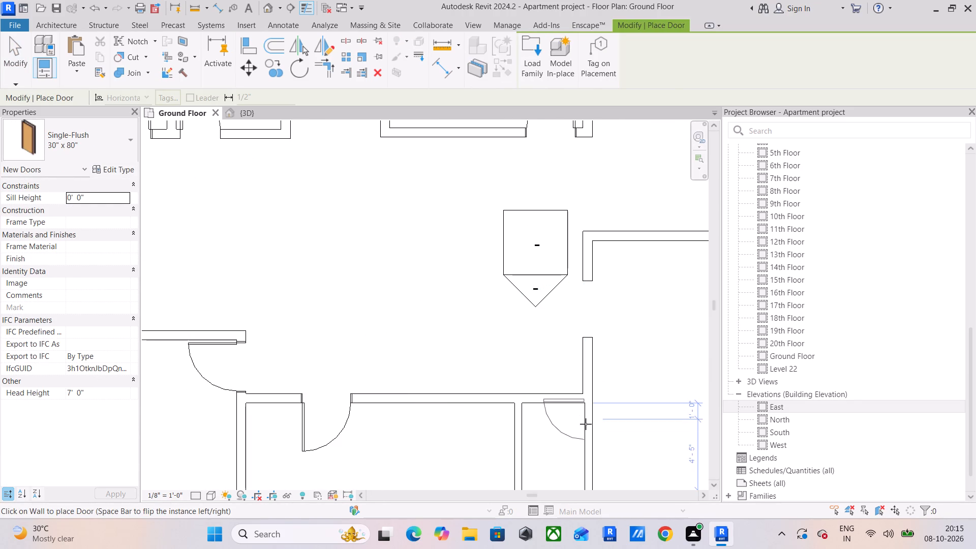
pyautogui.click(586, 425)
# Place the same Single-Flush door in the lower apartment's matching small-room partition, centred 1'-6" below the upper wall and swinging inward.
pyautogui.scroll(-5, 581, 430)
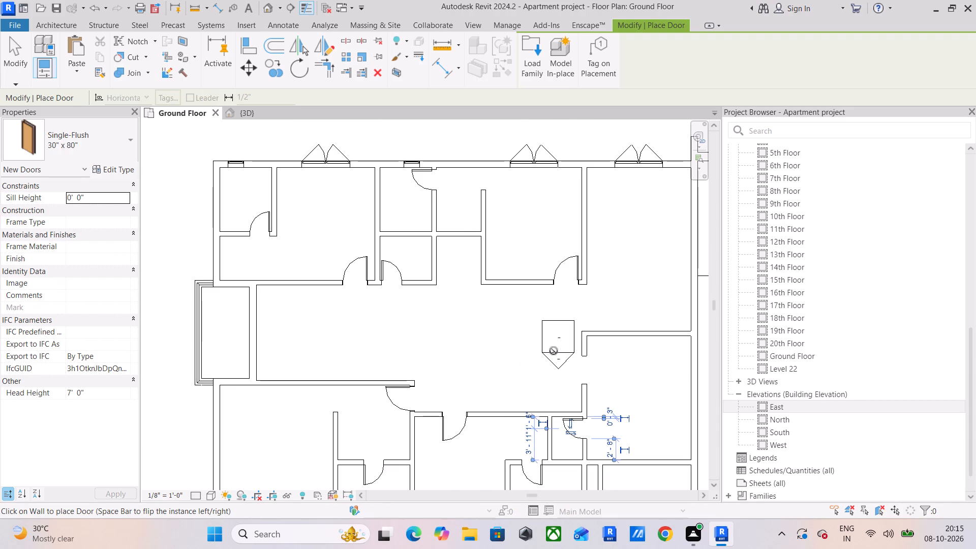
pyautogui.scroll(-3, 568, 382)
pyautogui.moveTo(563, 386); pyautogui.dragTo(478, 439, button='middle')
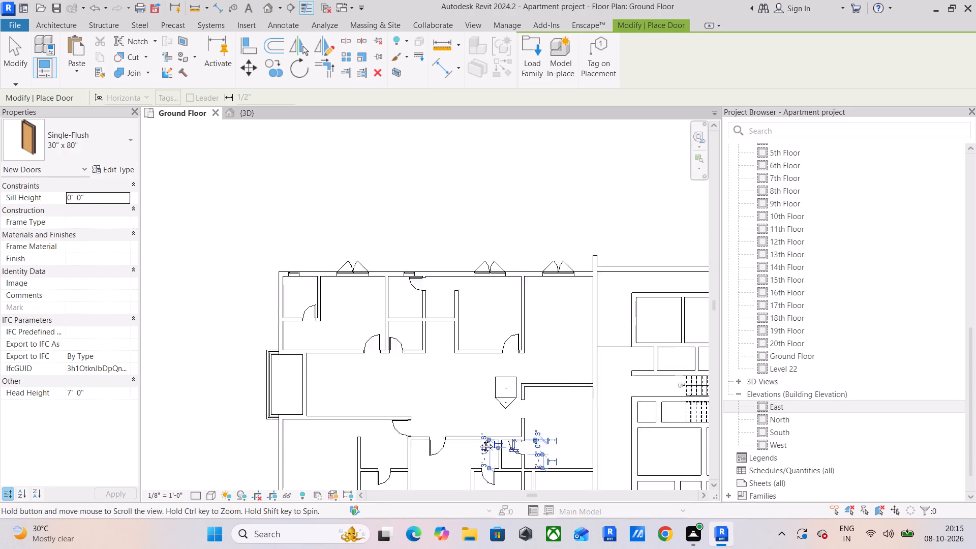
pyautogui.moveTo(478, 439); pyautogui.dragTo(450, 450, button='middle')
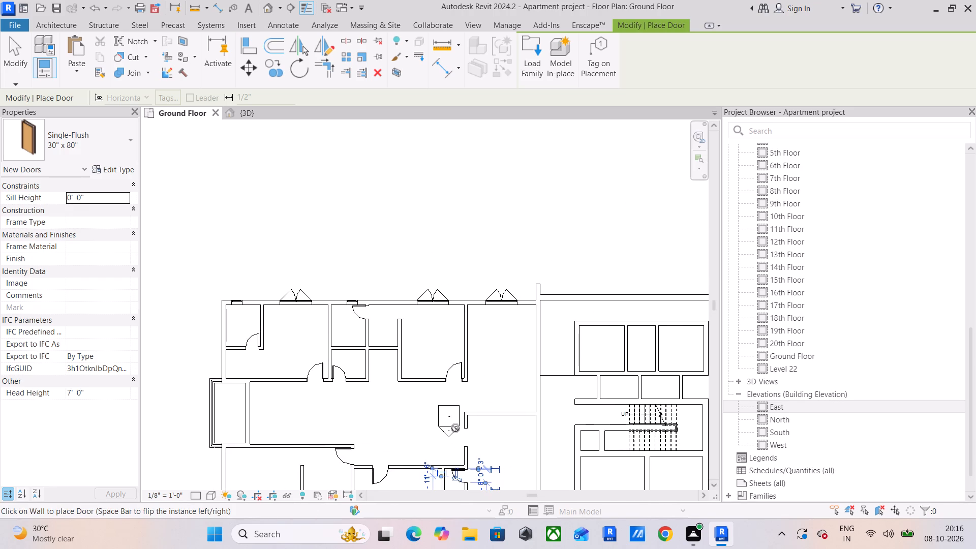
pyautogui.scroll(-3, 483, 387)
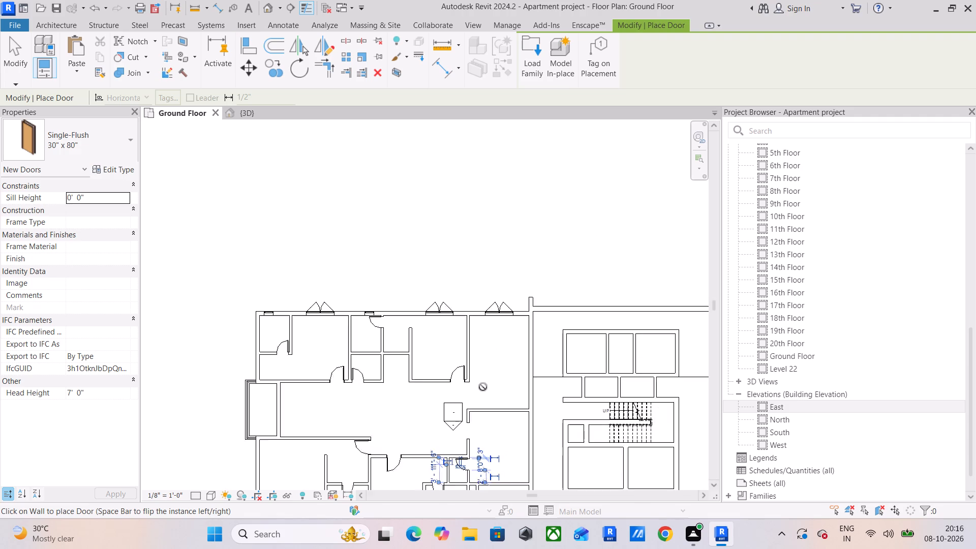
pyautogui.scroll(-1, 483, 387)
pyautogui.moveTo(483, 387); pyautogui.dragTo(434, 482, button='middle')
pyautogui.scroll(-3, 490, 291)
pyautogui.moveTo(480, 296); pyautogui.dragTo(368, 407, button='middle')
pyautogui.scroll(-3, 409, 320)
pyautogui.moveTo(430, 346); pyautogui.dragTo(503, 141, button='middle')
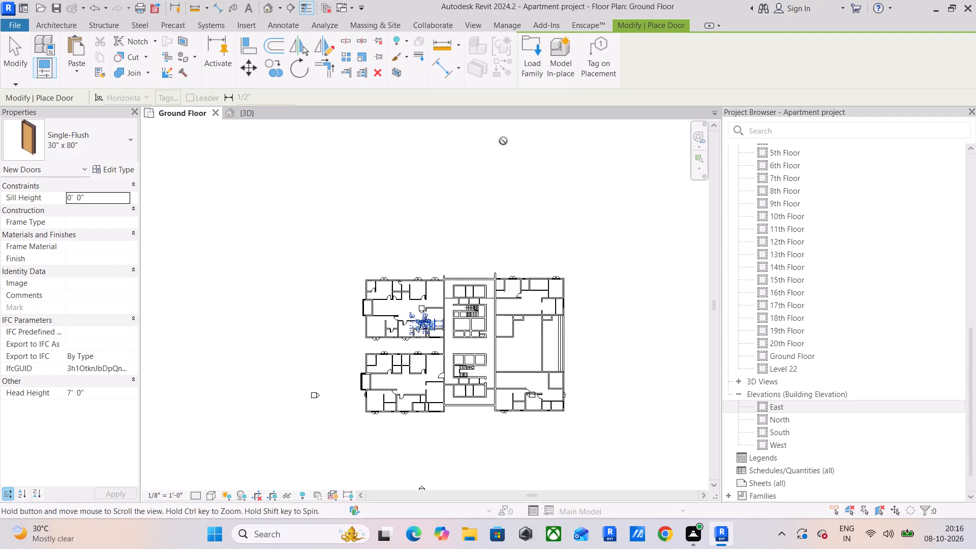
pyautogui.moveTo(503, 141); pyautogui.dragTo(503, 141, button='middle')
pyautogui.moveTo(443, 404); pyautogui.dragTo(470, 260, button='middle')
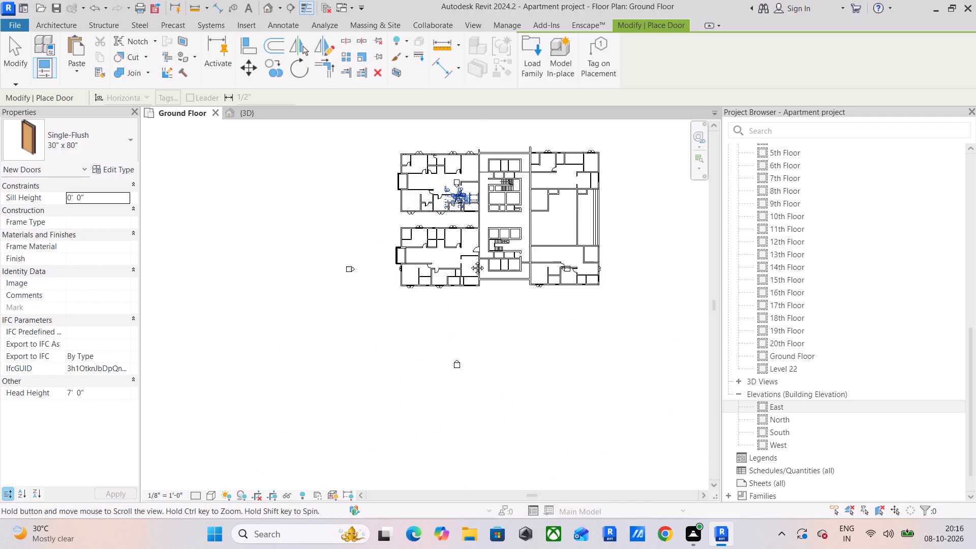
pyautogui.moveTo(470, 260); pyautogui.dragTo(462, 230, button='middle')
pyautogui.moveTo(449, 276); pyautogui.dragTo(446, 386, button='middle')
pyautogui.scroll(14, 441, 253)
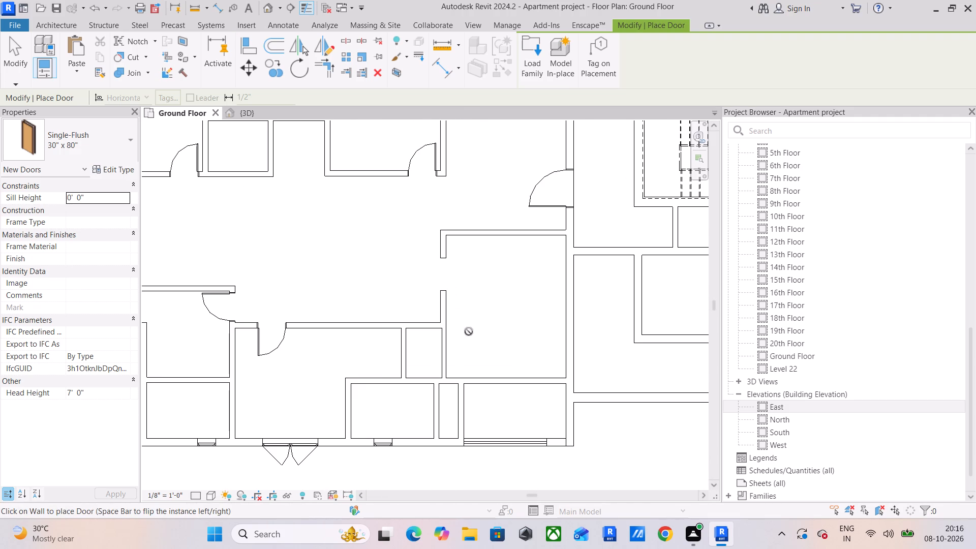
pyautogui.scroll(4, 444, 341)
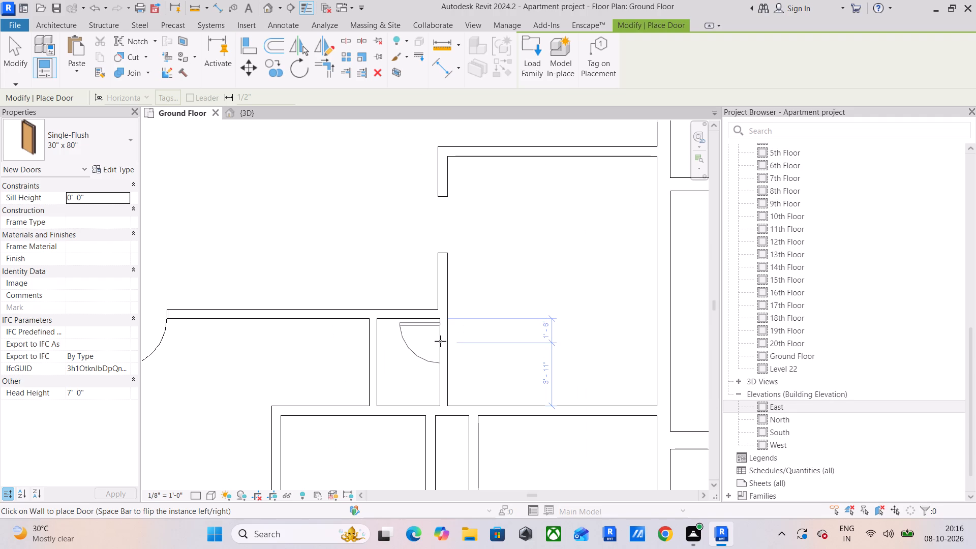
pyautogui.click(440, 341)
# Place two flipped Single-Flush doors in the lower apartment's bottom-row rooms, centred 4'-0" and 4'-6" from their respective left walls.
pyautogui.moveTo(462, 352); pyautogui.dragTo(605, 312, button='middle')
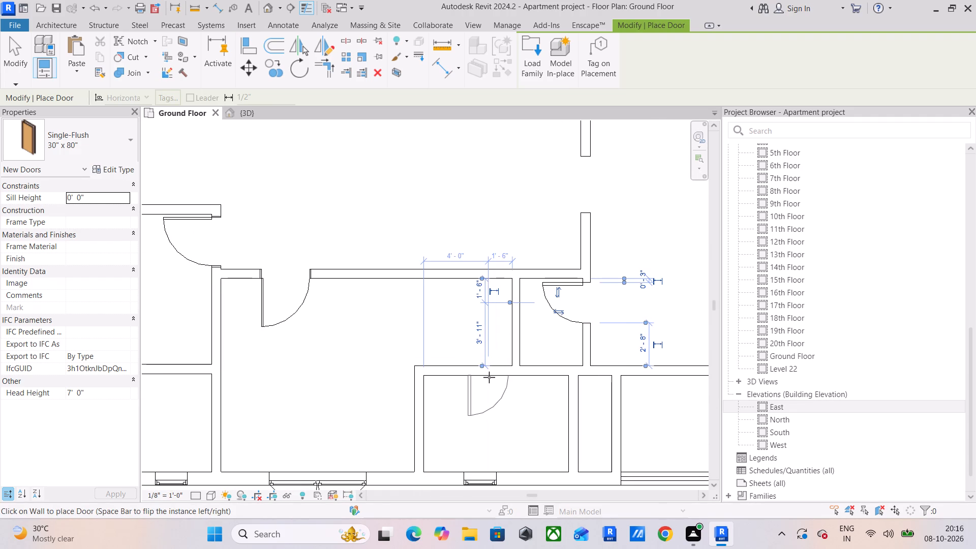
pyautogui.press('space')
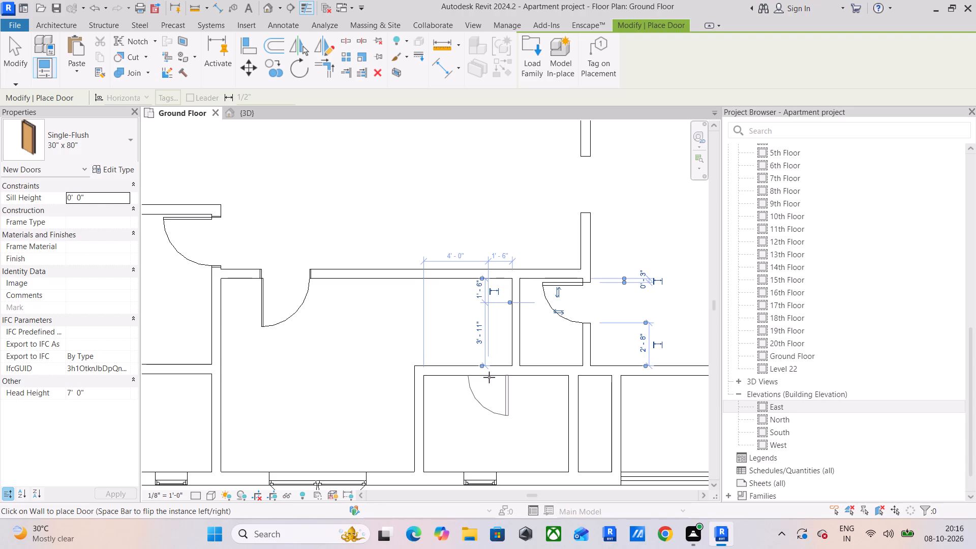
pyautogui.click(487, 376)
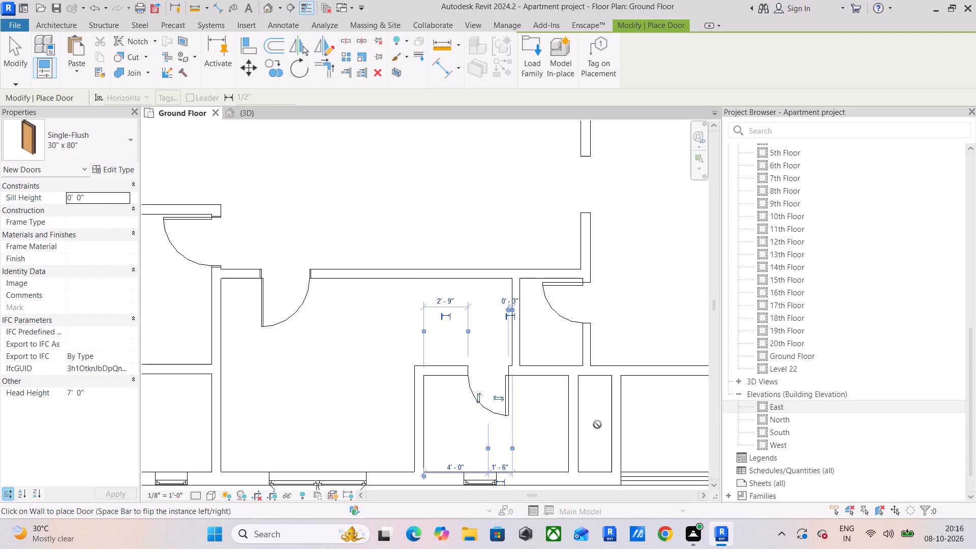
pyautogui.moveTo(644, 386); pyautogui.dragTo(478, 382, button='middle')
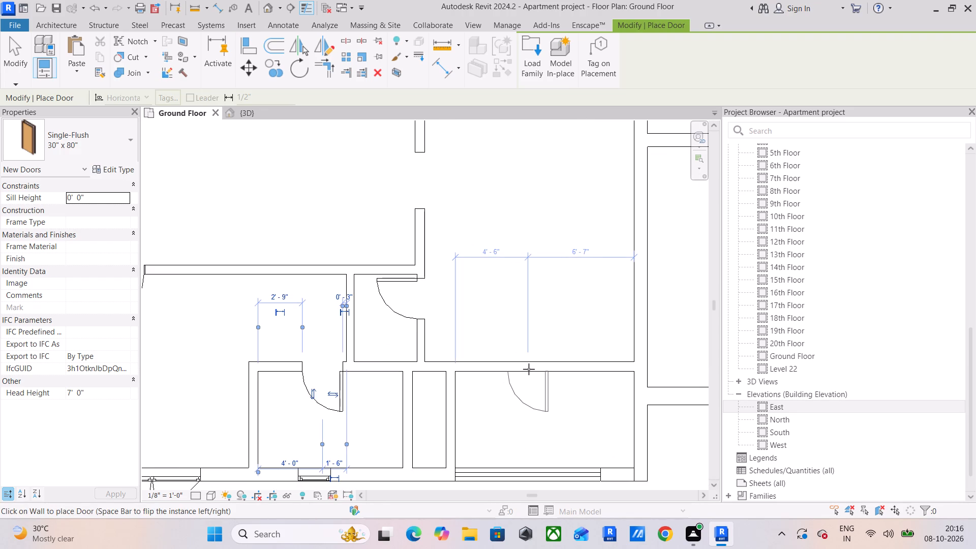
pyautogui.press('space')
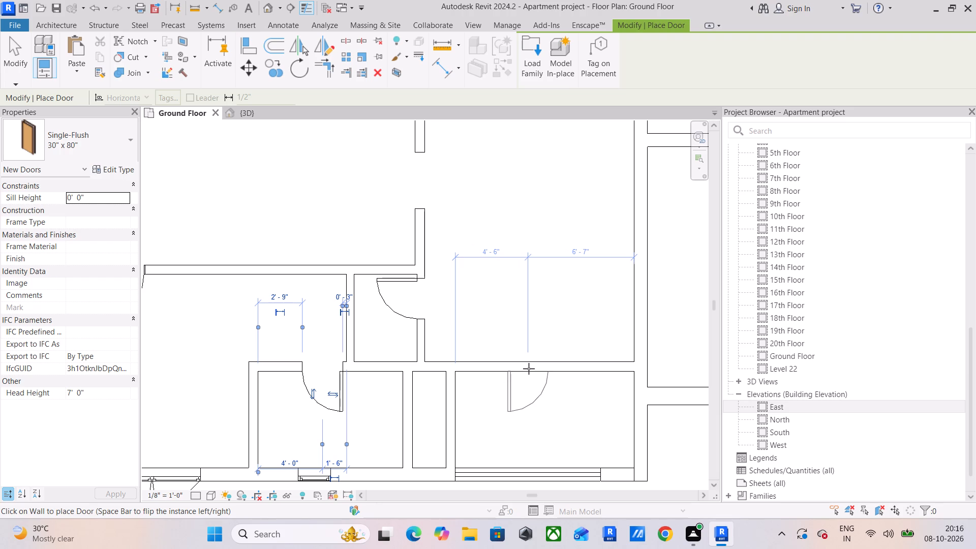
pyautogui.click(529, 369)
# Place a Single-Flush door in the top wall of the upper apartment's wide-window room, centred 4'-0" from the left wall and swinging inward.
pyautogui.scroll(-6, 534, 357)
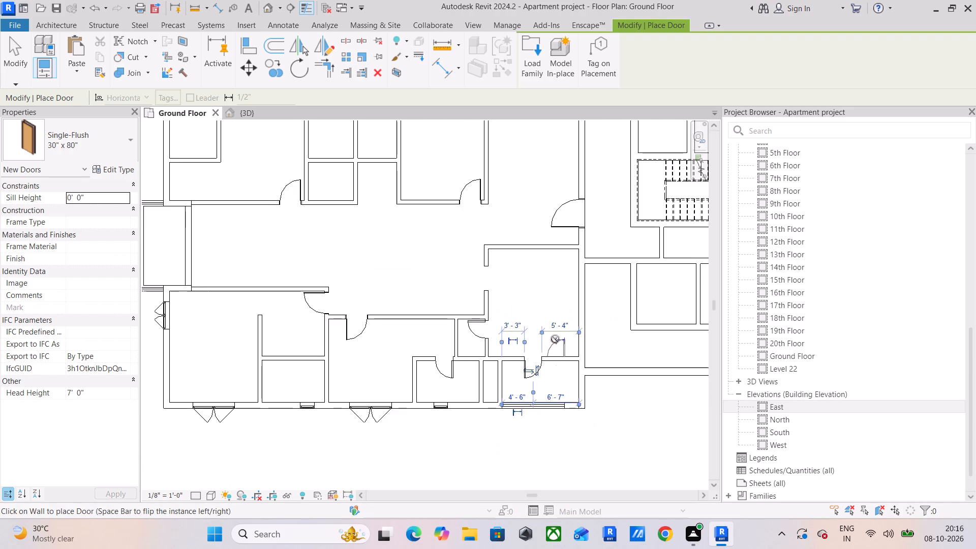
pyautogui.moveTo(555, 339); pyautogui.dragTo(543, 493, button='middle')
pyautogui.moveTo(539, 318); pyautogui.dragTo(526, 452, button='middle')
pyautogui.scroll(4, 484, 255)
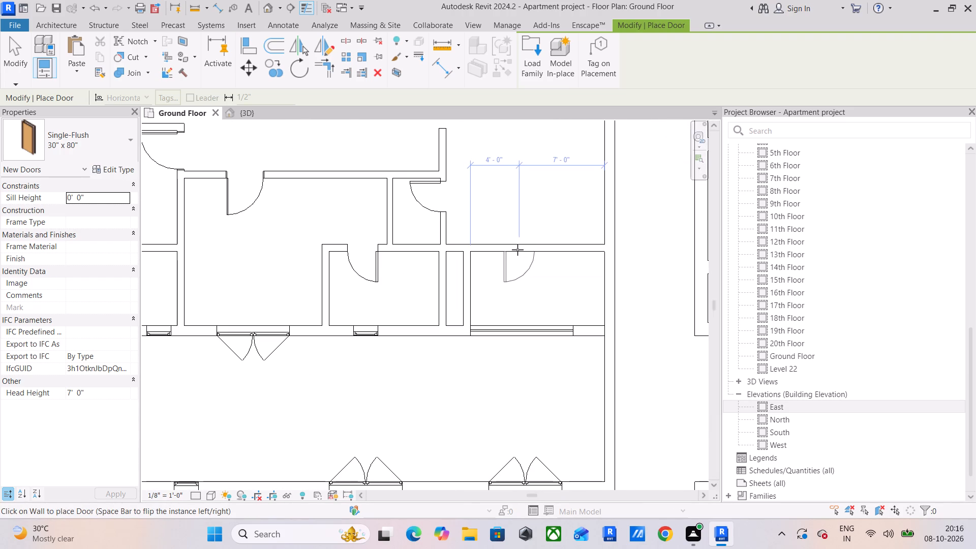
pyautogui.click(519, 250)
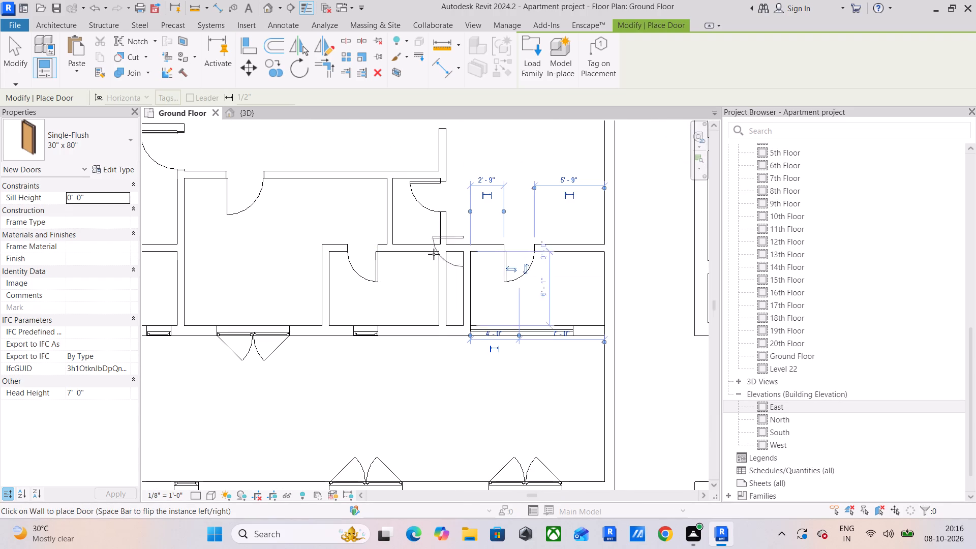
pyautogui.scroll(-3, 445, 345)
pyautogui.moveTo(467, 324); pyautogui.dragTo(445, 383, button='middle')
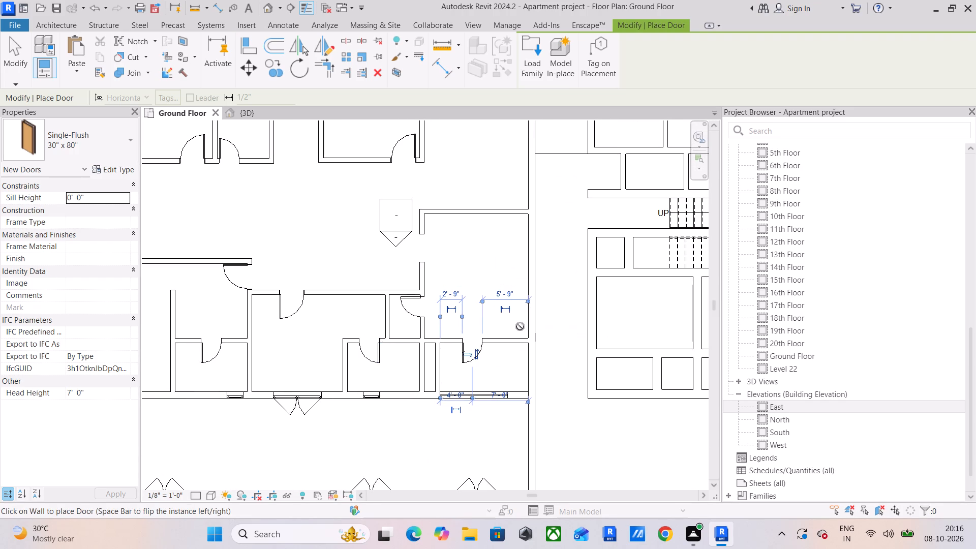
# Place a Casement-Double-Awning 4' x 5' window in the left exterior wall of the upper-left apartment's bottom-left room, centred 4'-0" below its upper wall.
pyautogui.scroll(-4, 411, 271)
pyautogui.moveTo(433, 305); pyautogui.dragTo(458, 365, button='middle')
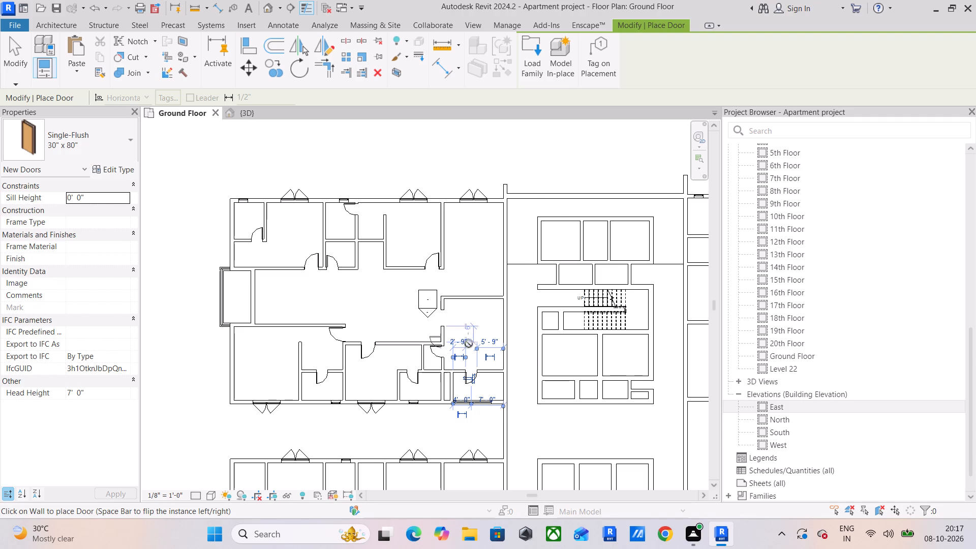
pyautogui.moveTo(473, 351); pyautogui.dragTo(436, 282, button='middle')
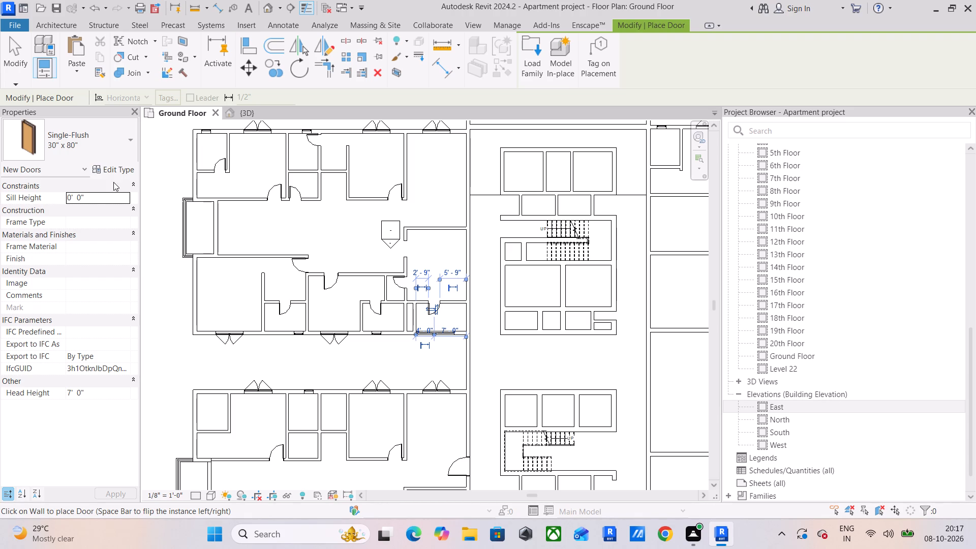
pyautogui.click(65, 21)
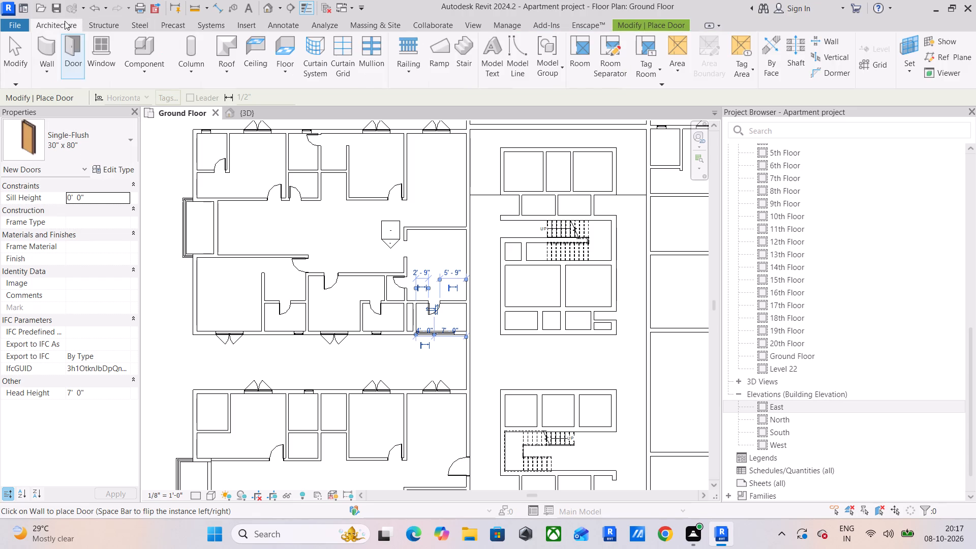
pyautogui.click(100, 46)
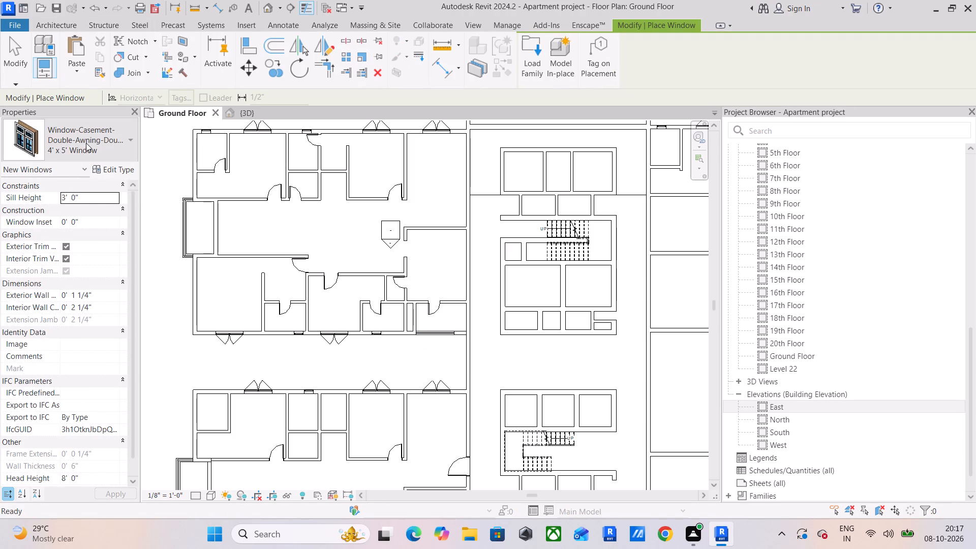
pyautogui.scroll(5, 195, 278)
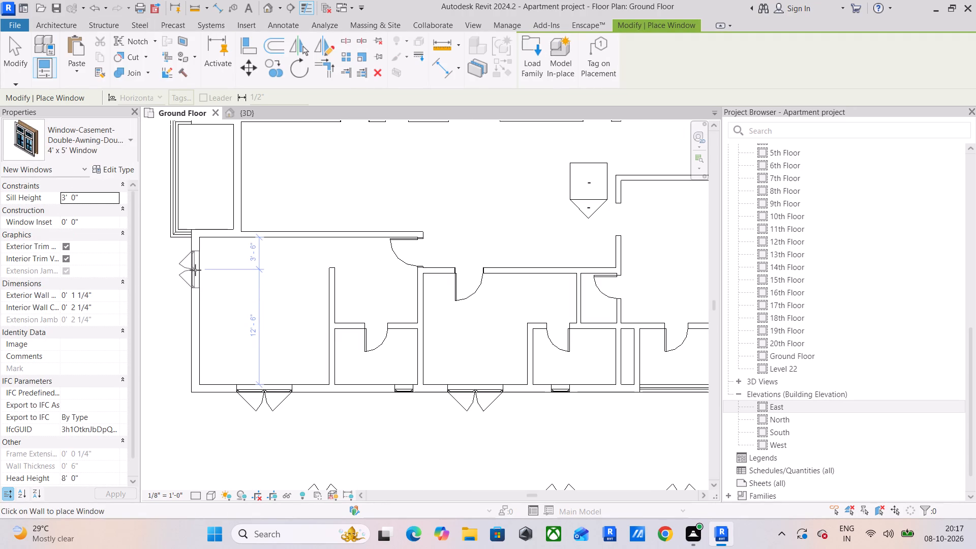
pyautogui.click(195, 272)
pyautogui.scroll(-4, 303, 279)
pyautogui.moveTo(304, 279); pyautogui.dragTo(329, 241, button='middle')
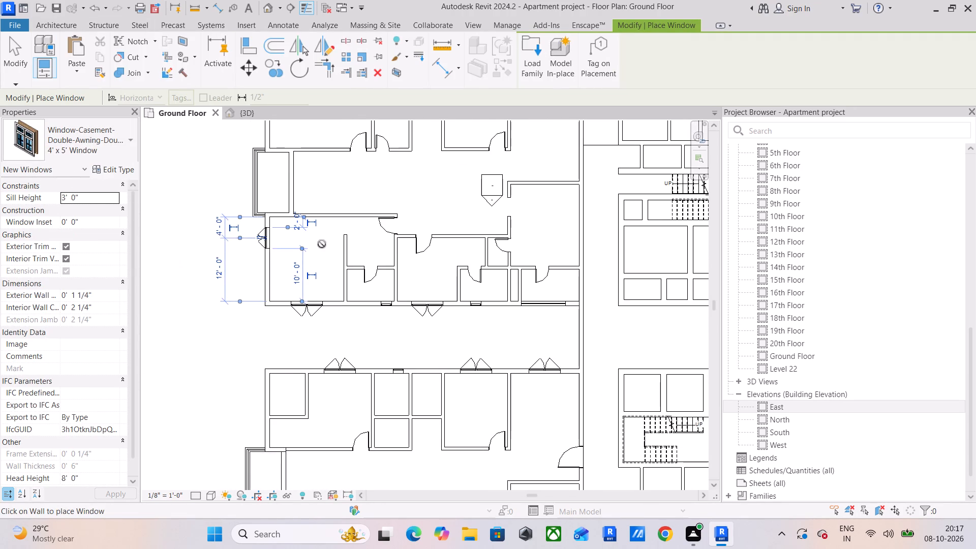
pyautogui.click(0, 63)
pyautogui.click(15, 62)
# Place two 3' x 7' Bed Room Doors, matching an existing one, in the upper-right apartment's windowed small rooms, centred 4'-6" and 4'-0" from their left walls.
pyautogui.scroll(-4, 182, 259)
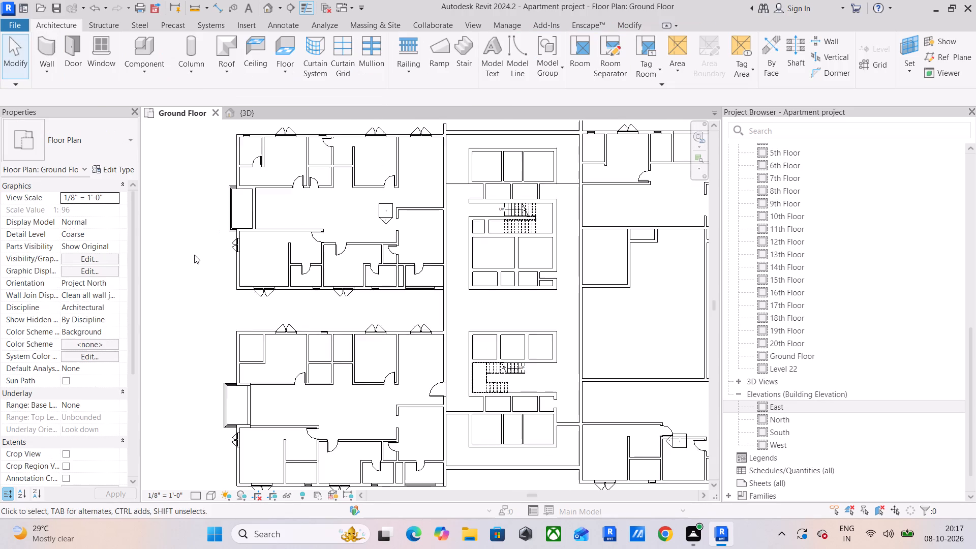
pyautogui.moveTo(195, 255); pyautogui.dragTo(184, 274, button='middle')
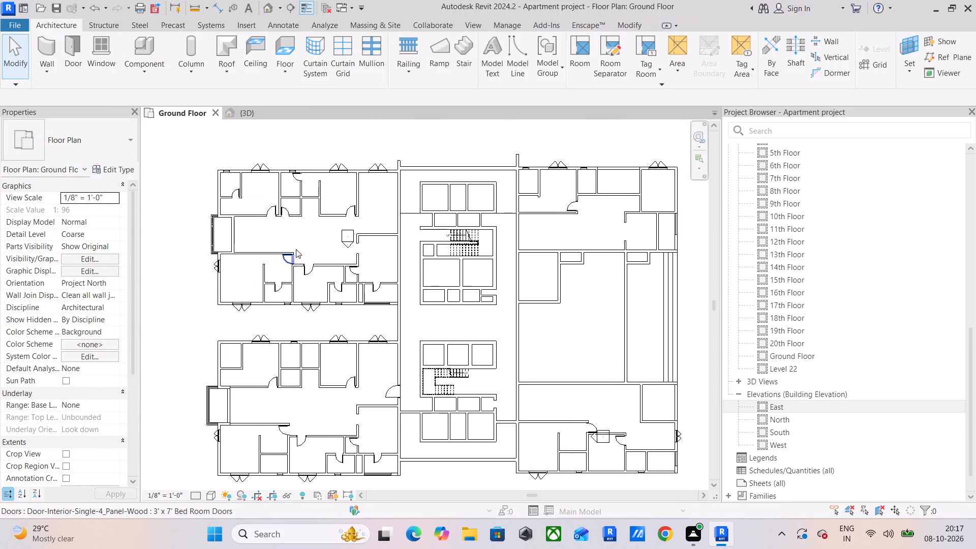
pyautogui.moveTo(394, 288); pyautogui.dragTo(288, 316, button='middle')
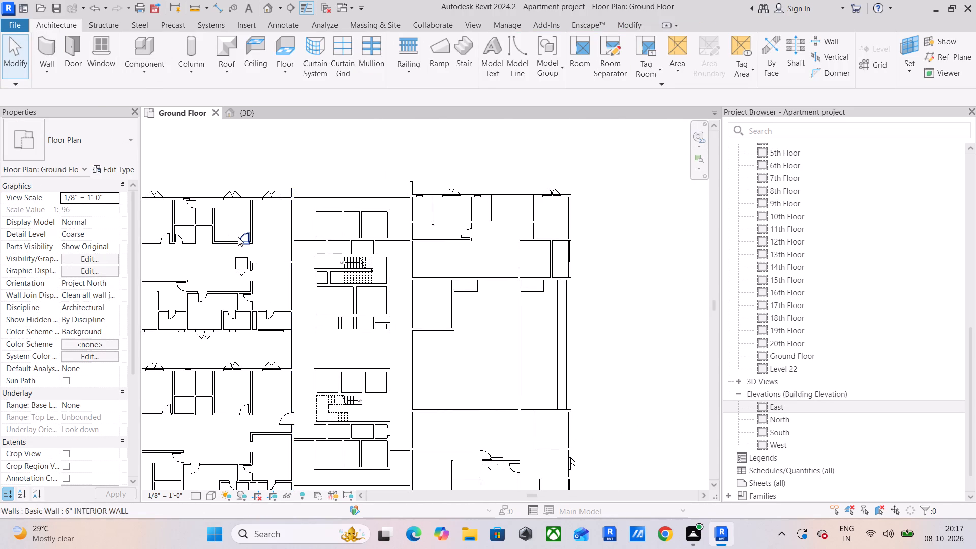
pyautogui.click(238, 237)
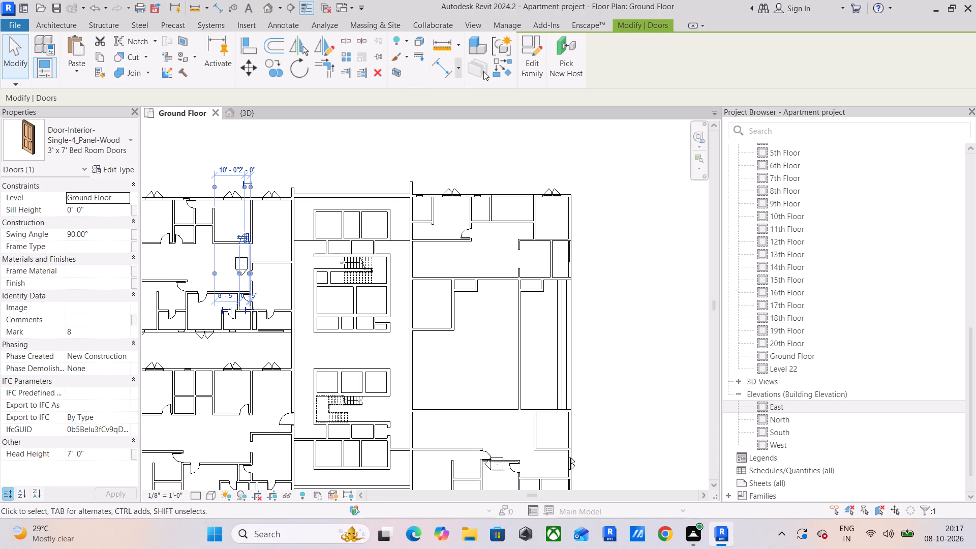
pyautogui.click(502, 69)
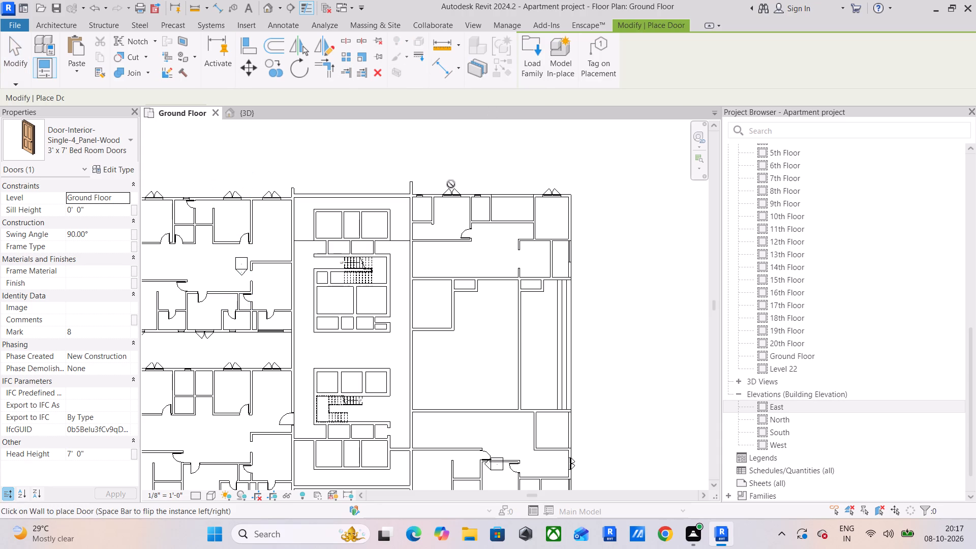
pyautogui.scroll(5, 534, 194)
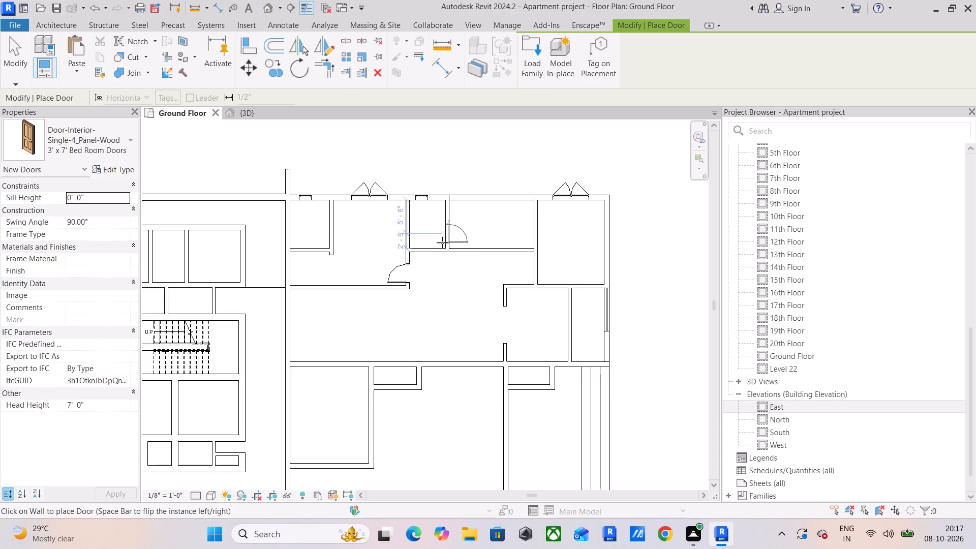
pyautogui.scroll(4, 378, 256)
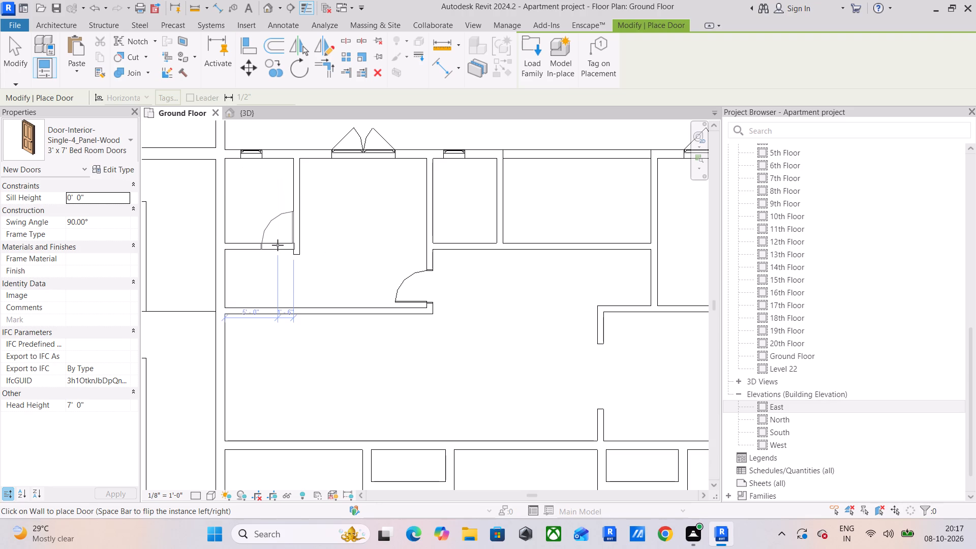
pyautogui.scroll(4, 271, 246)
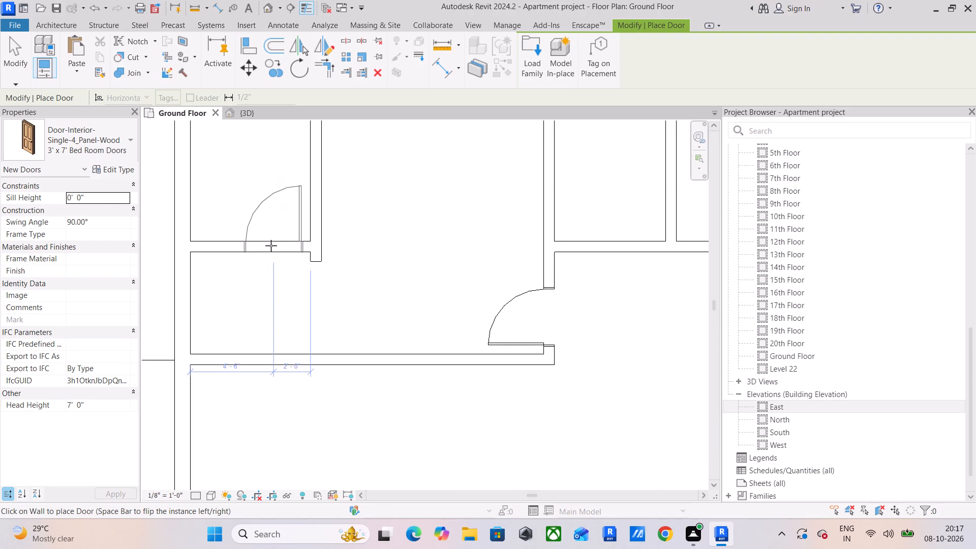
pyautogui.click(271, 246)
pyautogui.scroll(-5, 373, 254)
pyautogui.moveTo(401, 257); pyautogui.dragTo(378, 265, button='middle')
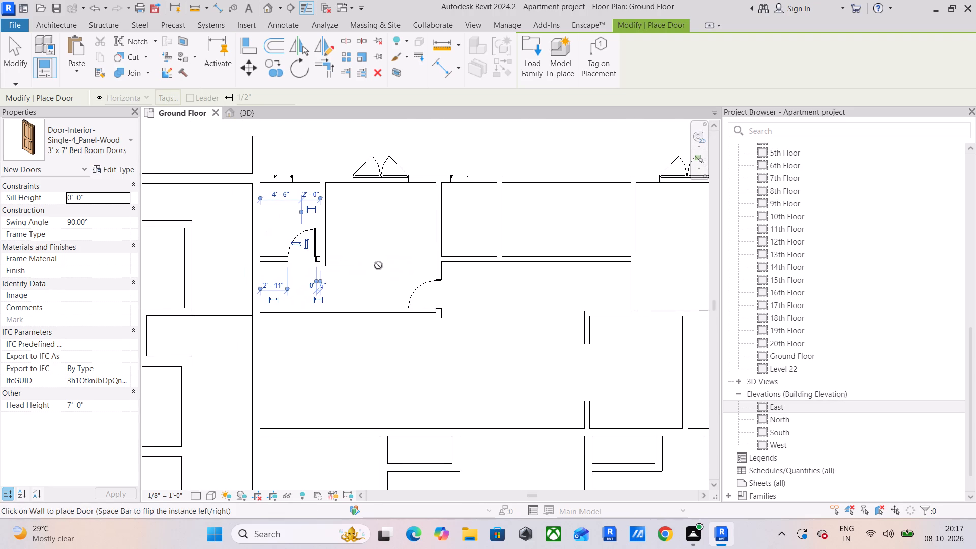
pyautogui.click(479, 255)
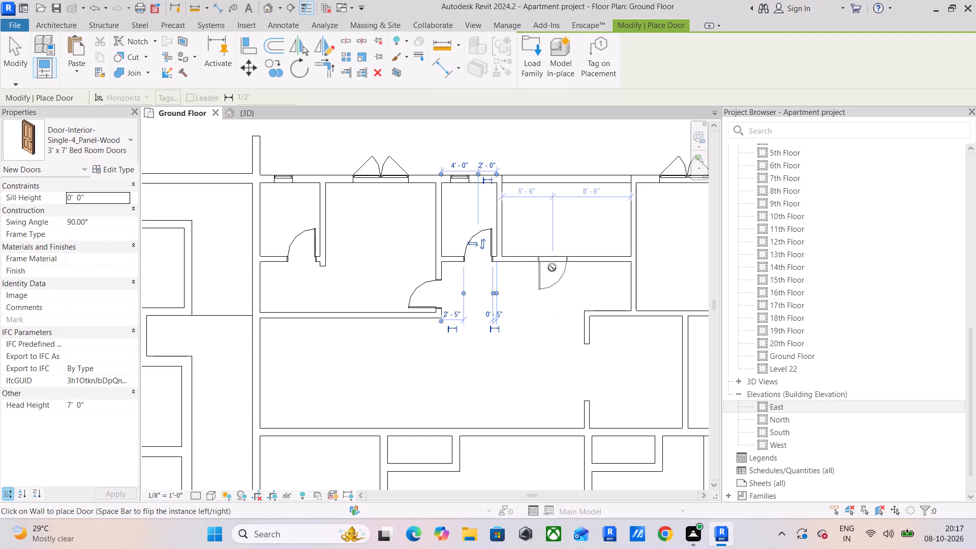
# Place a flipped 3' x 7' Bed Room Door in the lower-right apartment's partition above the first small windowed room, swinging down into it.
pyautogui.moveTo(552, 267); pyautogui.dragTo(455, 238, button='middle')
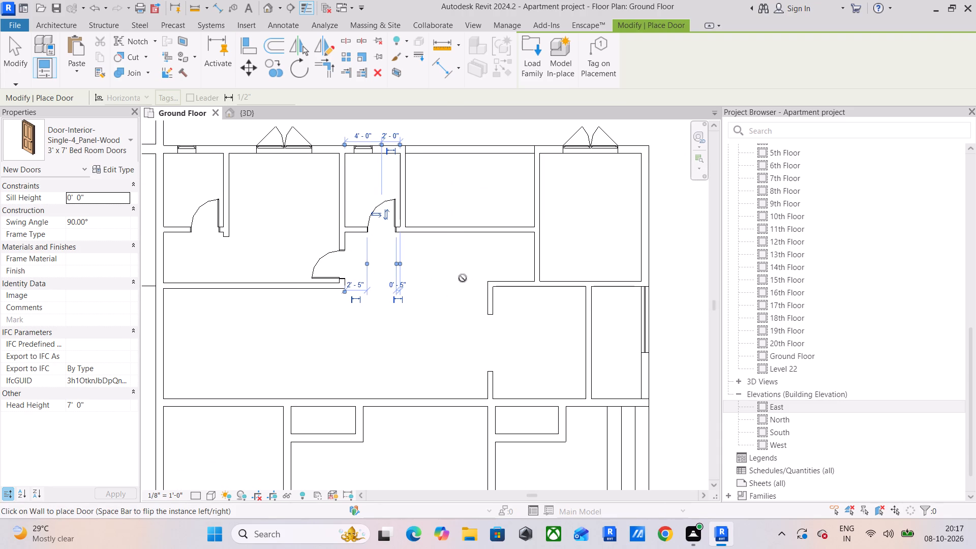
pyautogui.moveTo(457, 281); pyautogui.dragTo(439, 233, button='middle')
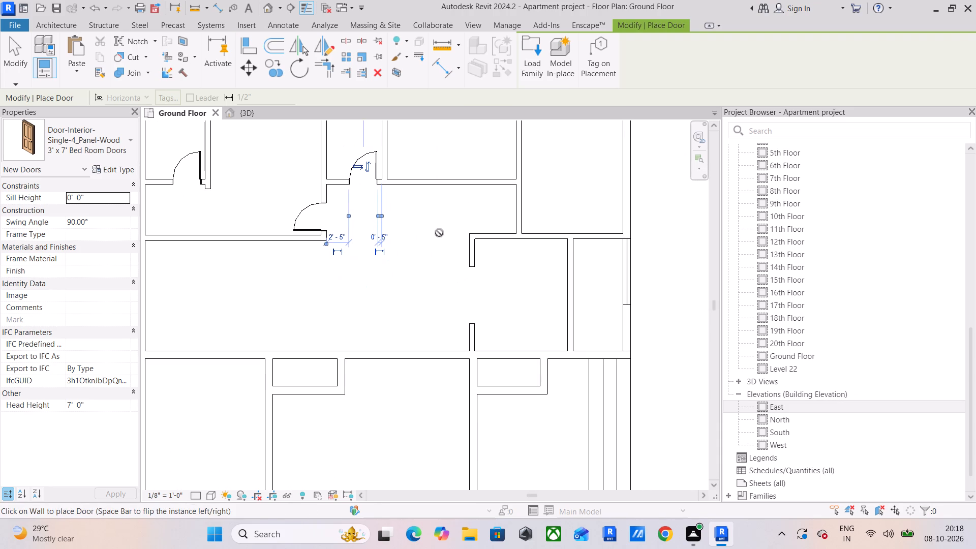
pyautogui.scroll(-3, 475, 335)
pyautogui.moveTo(431, 367); pyautogui.dragTo(412, 226, button='middle')
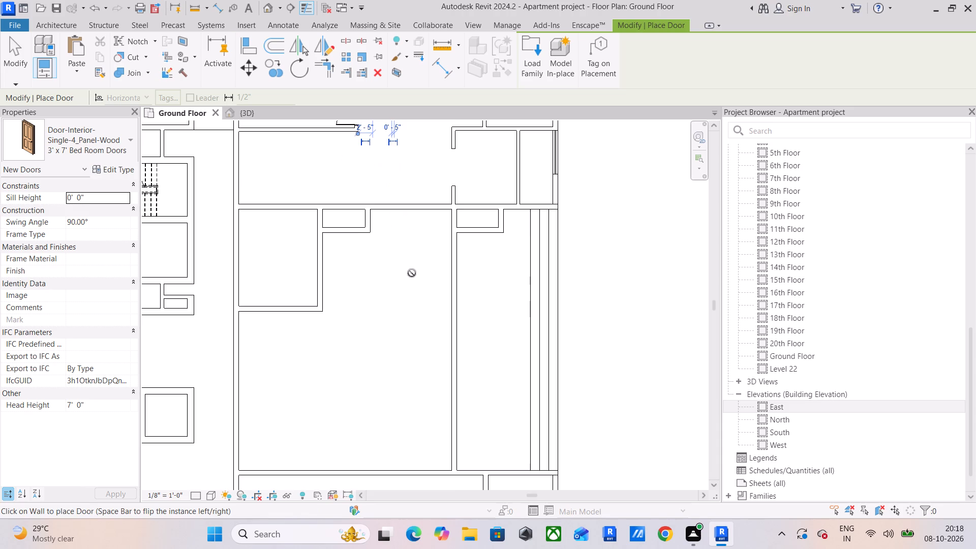
pyautogui.moveTo(413, 344); pyautogui.dragTo(413, 205, button='middle')
pyautogui.moveTo(377, 440); pyautogui.dragTo(437, 213, button='middle')
pyautogui.scroll(4, 406, 237)
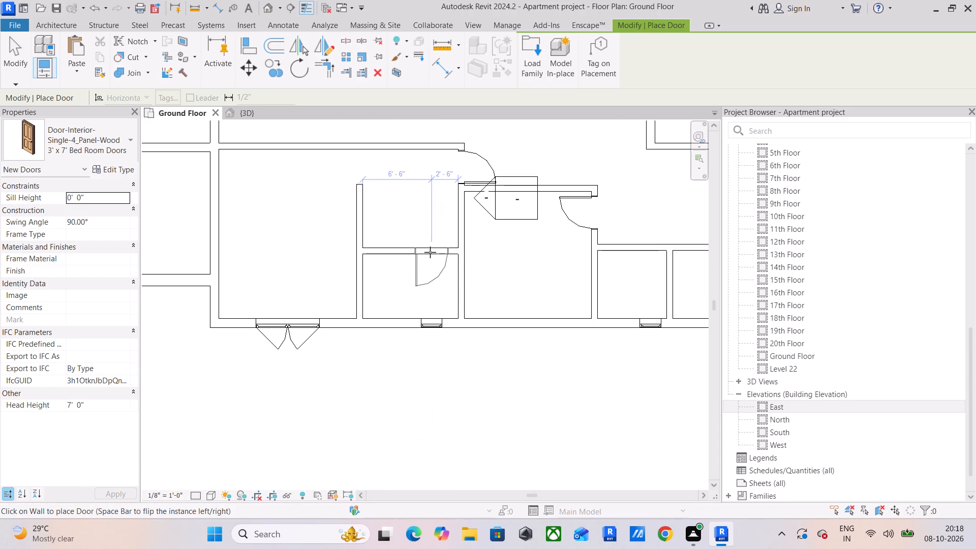
pyautogui.scroll(4, 429, 253)
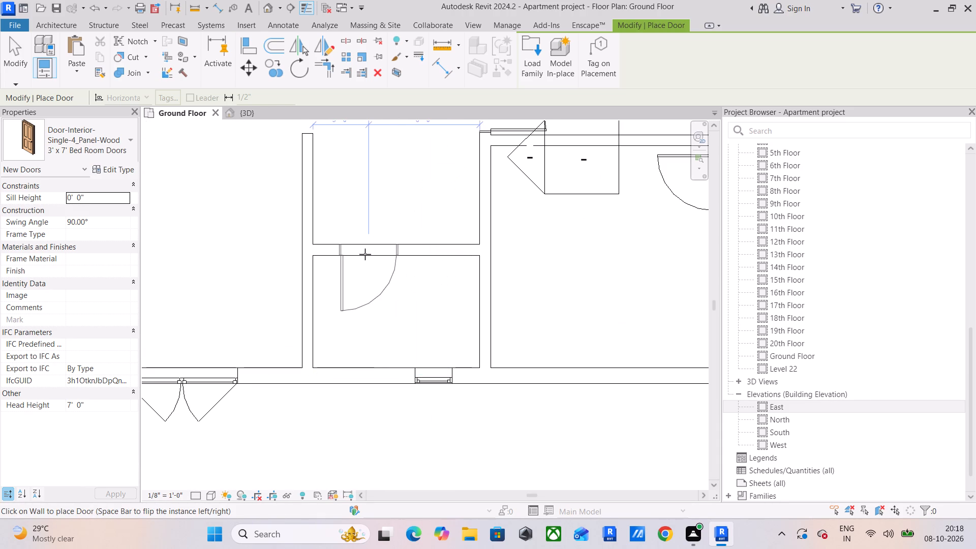
pyautogui.press('space')
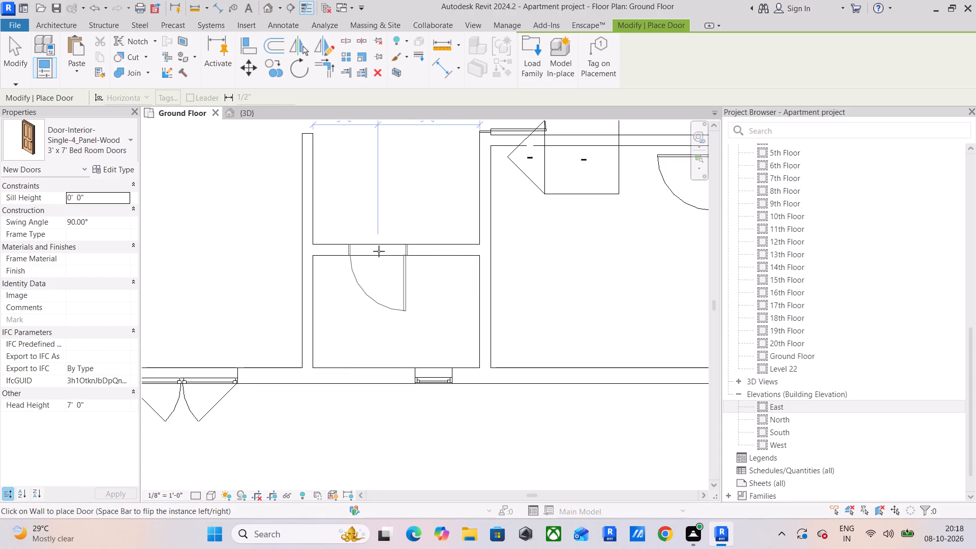
pyautogui.click(379, 251)
# Place two left-hinged Bed Room Doors in the lower-right apartment's last two bottom-row rooms, centred 2'-0" and 2'-6" from their left walls.
pyautogui.moveTo(491, 252); pyautogui.dragTo(197, 253, button='middle')
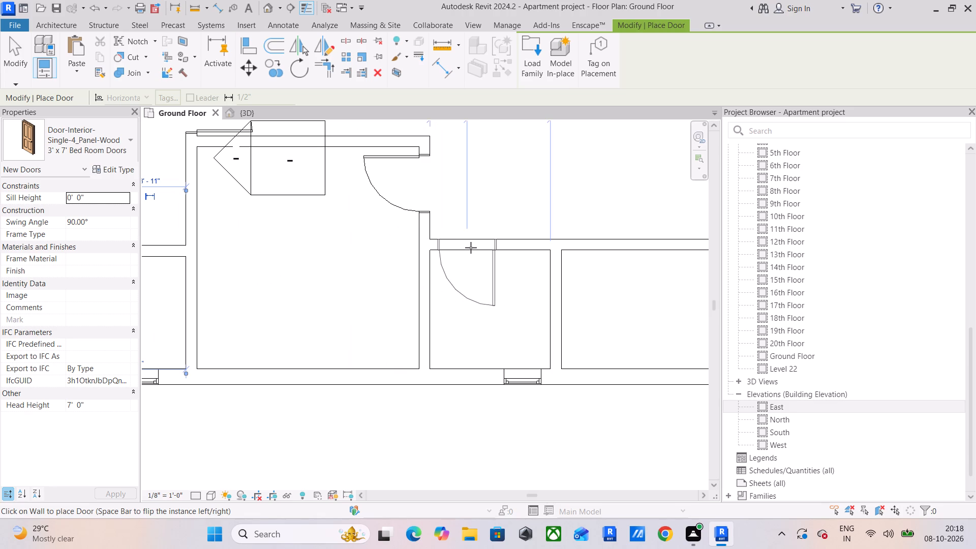
pyautogui.press('space')
pyautogui.click(471, 248)
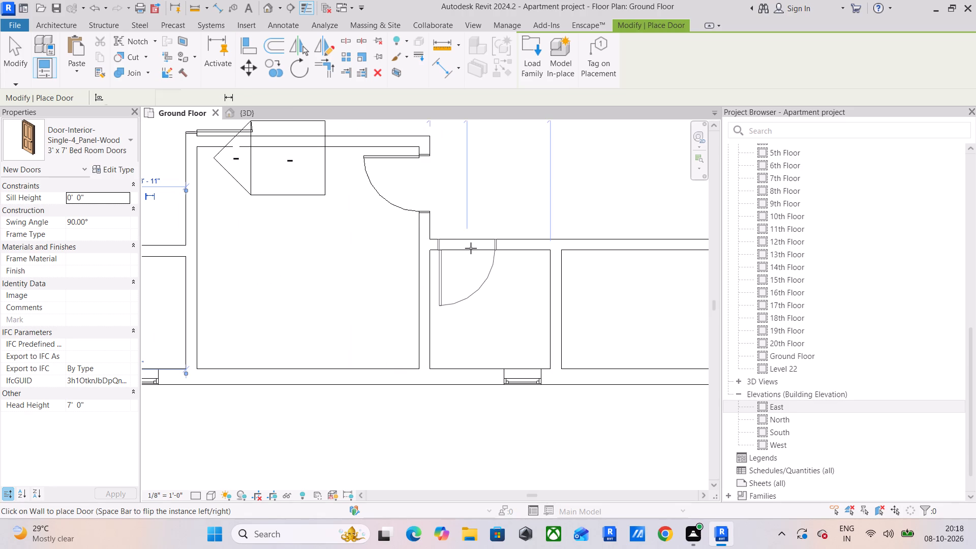
pyautogui.scroll(-5, 471, 248)
pyautogui.moveTo(497, 245); pyautogui.dragTo(445, 260, button='middle')
pyautogui.moveTo(447, 261); pyautogui.dragTo(355, 268, button='middle')
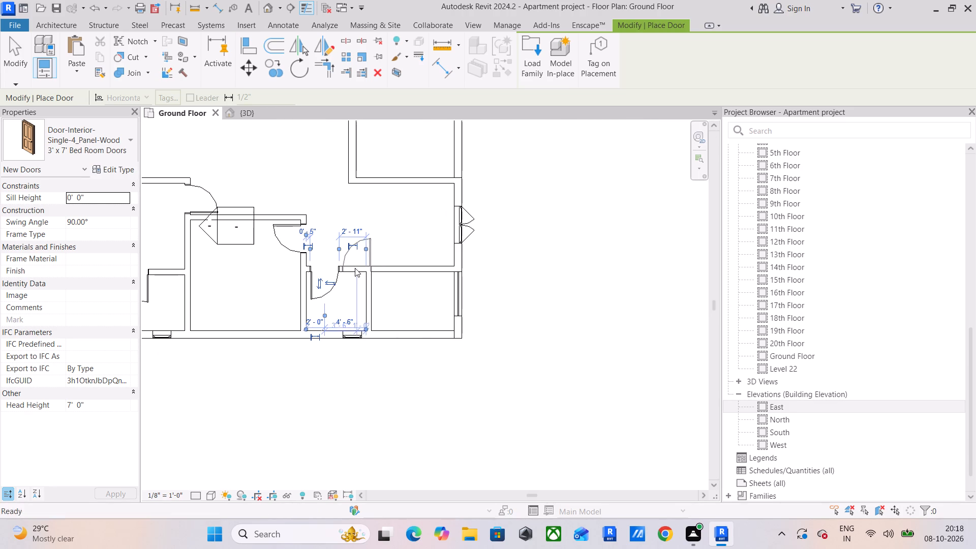
pyautogui.scroll(2, 394, 269)
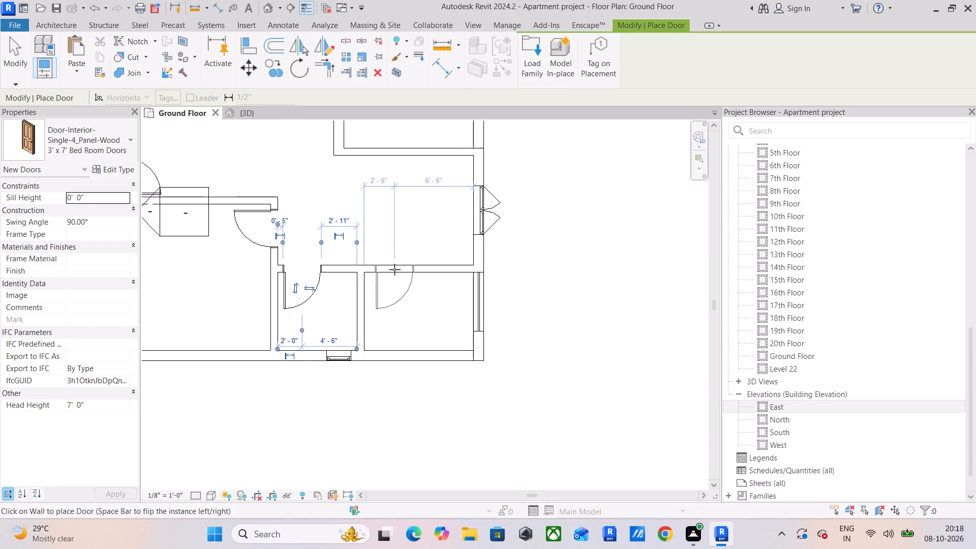
pyautogui.click(394, 269)
pyautogui.scroll(-3, 368, 267)
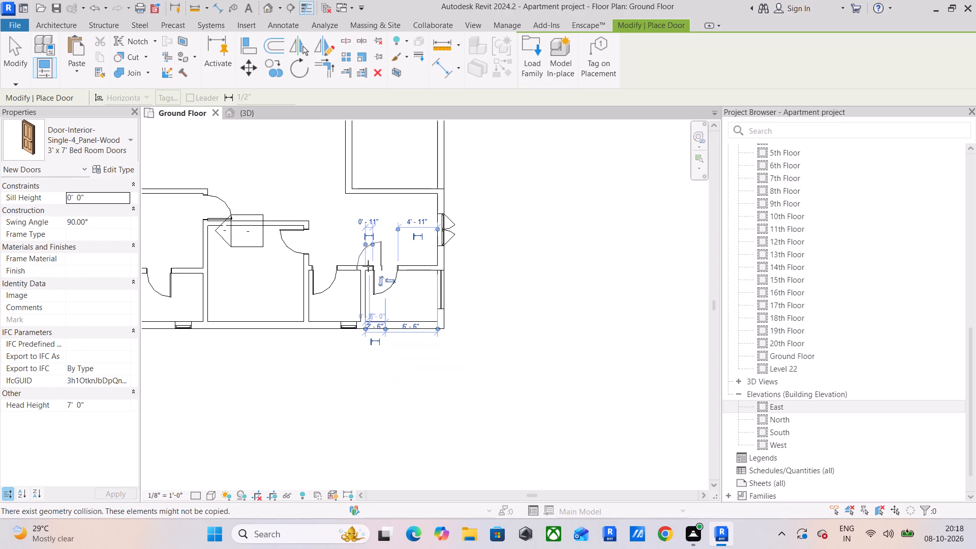
pyautogui.scroll(-3, 368, 266)
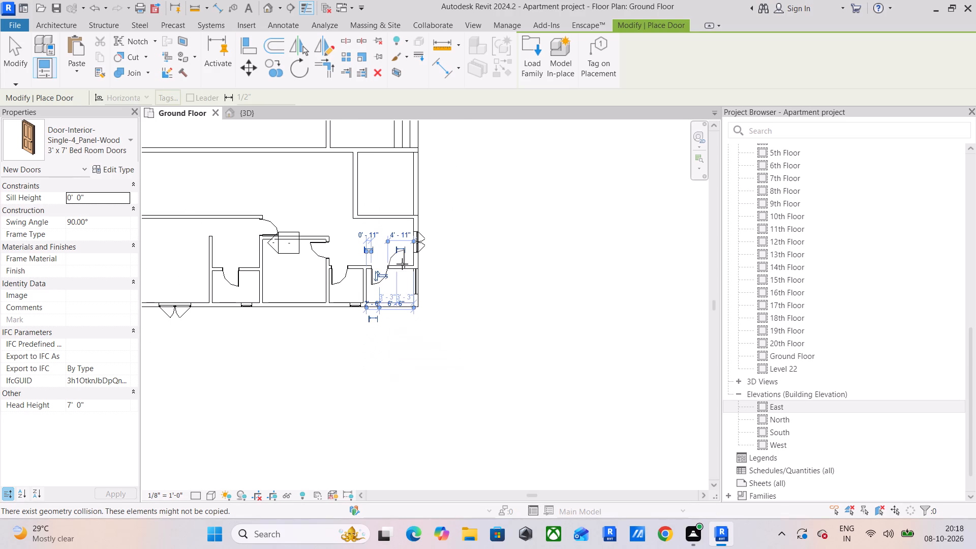
pyautogui.moveTo(400, 246); pyautogui.dragTo(395, 321, button='middle')
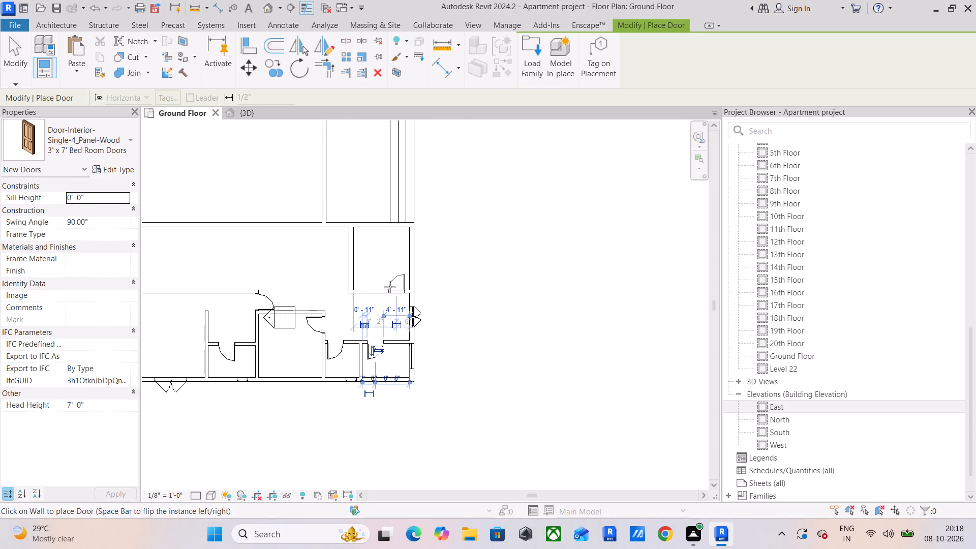
pyautogui.click(21, 51)
# Load the Door-Double-Sliding family from the Doors library folder with its 72" x 78" type for door placement.
pyautogui.moveTo(307, 324); pyautogui.dragTo(339, 331, button='middle')
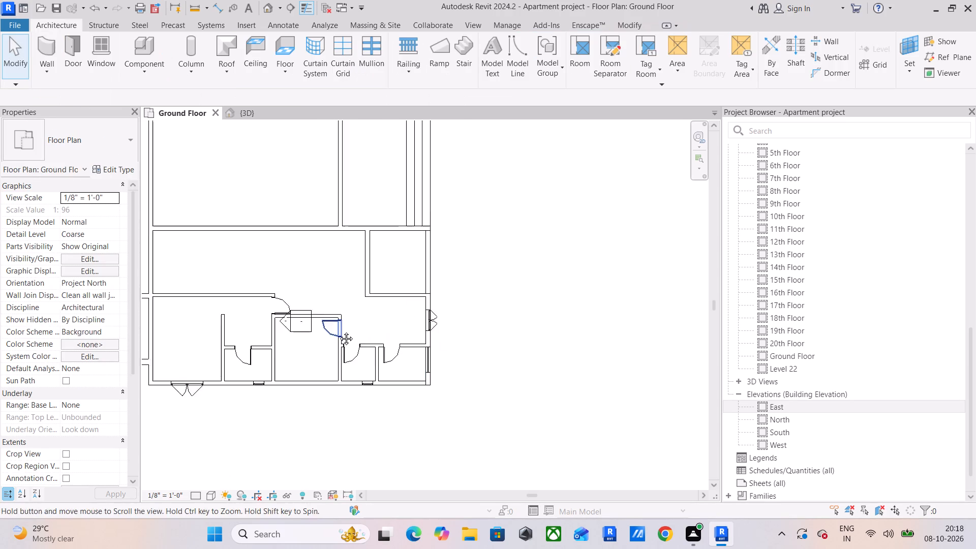
pyautogui.moveTo(339, 331); pyautogui.dragTo(403, 344, button='middle')
pyautogui.scroll(3, 473, 288)
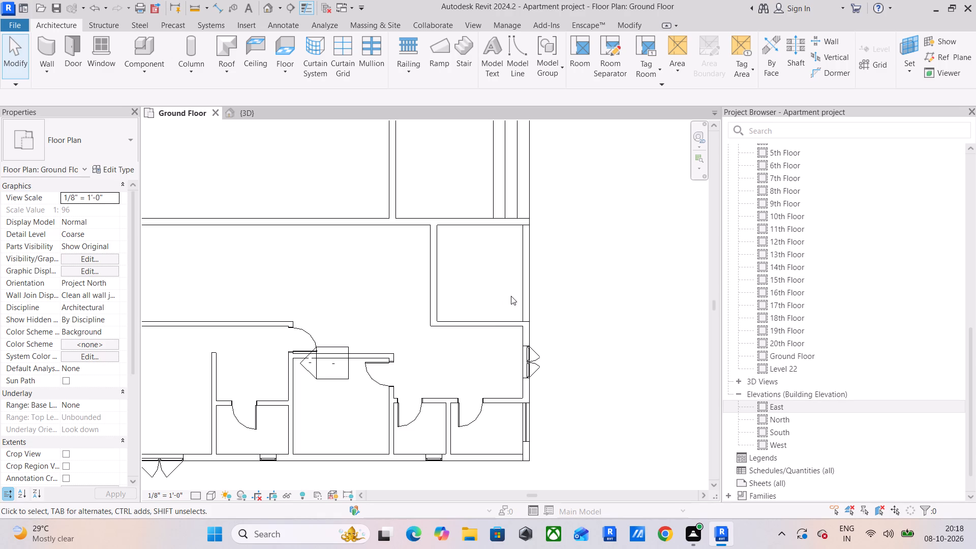
pyautogui.scroll(1, 444, 266)
pyautogui.moveTo(445, 283); pyautogui.dragTo(448, 297, button='middle')
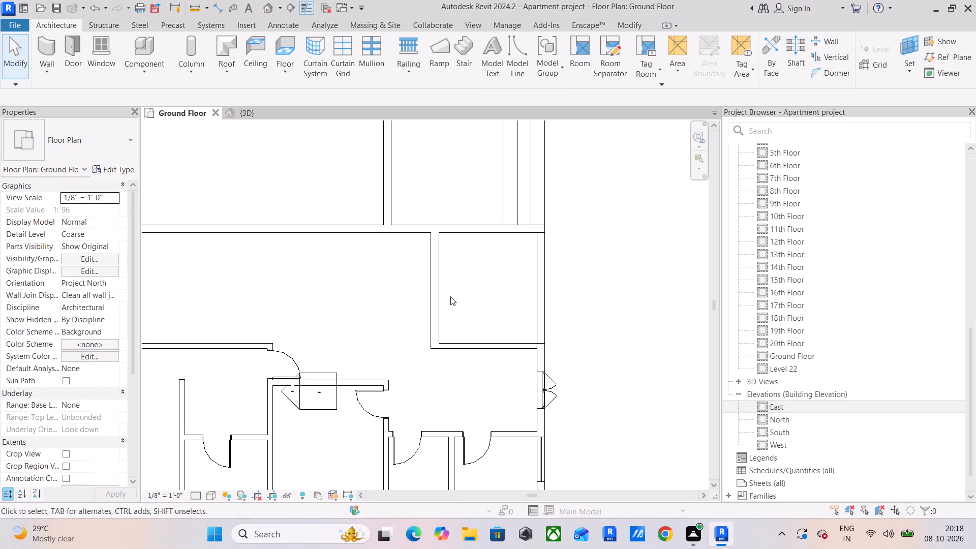
pyautogui.click(74, 58)
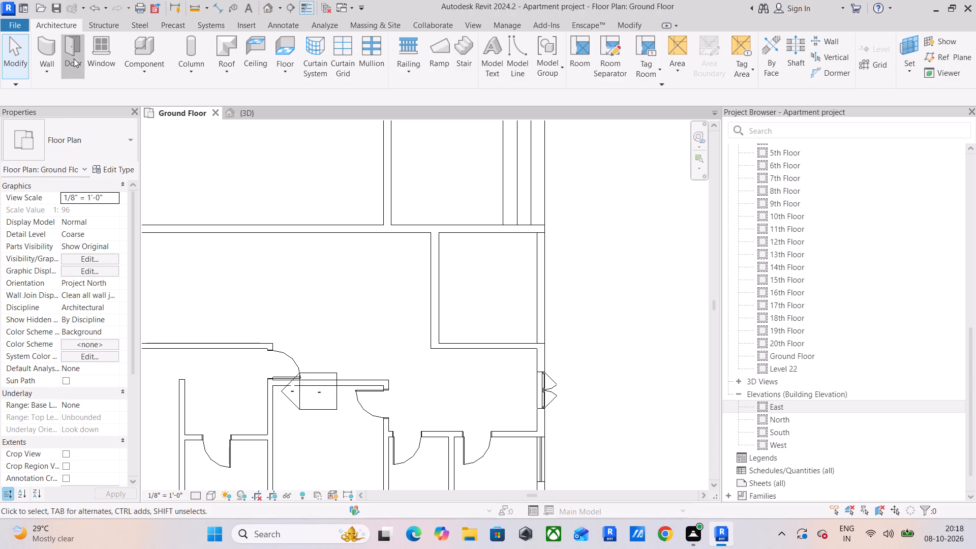
pyautogui.click(526, 45)
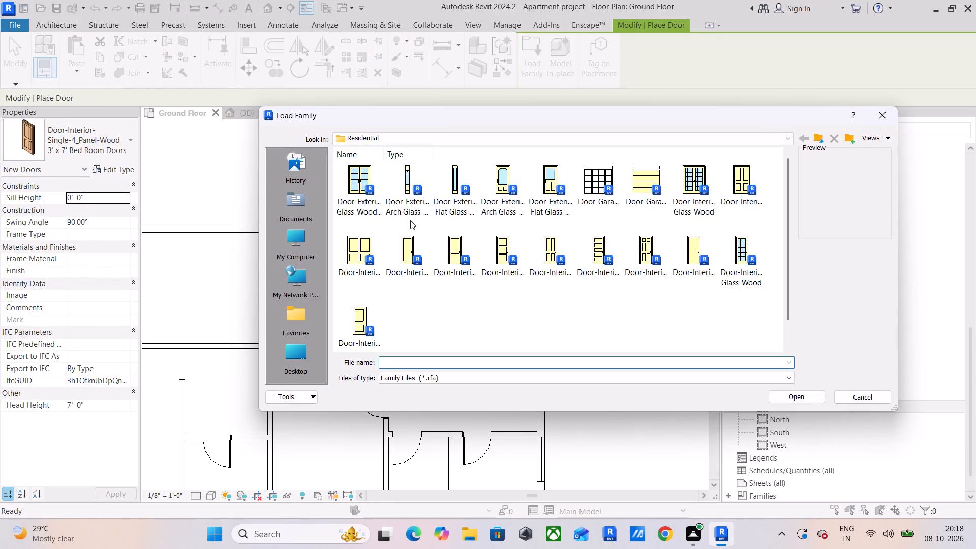
pyautogui.click(825, 138)
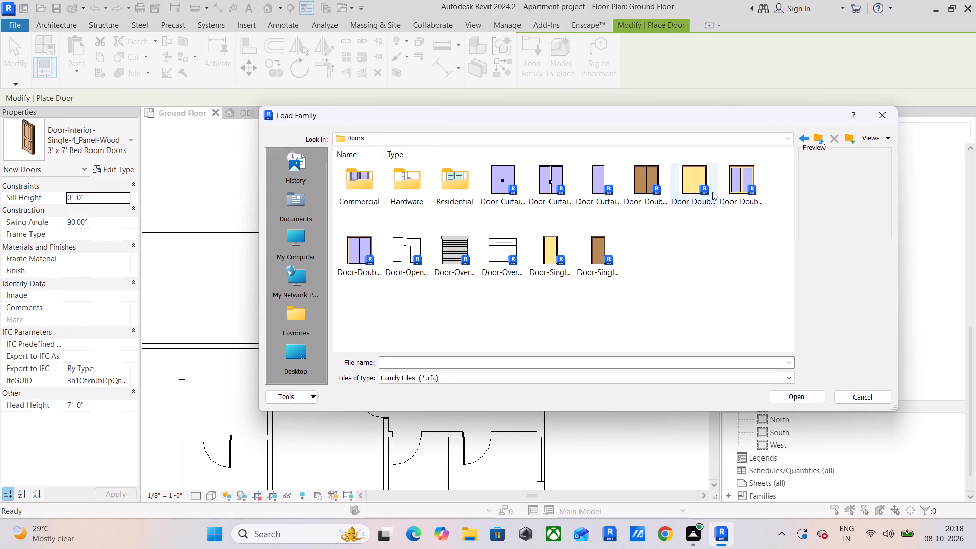
pyautogui.click(351, 256)
pyautogui.click(782, 392)
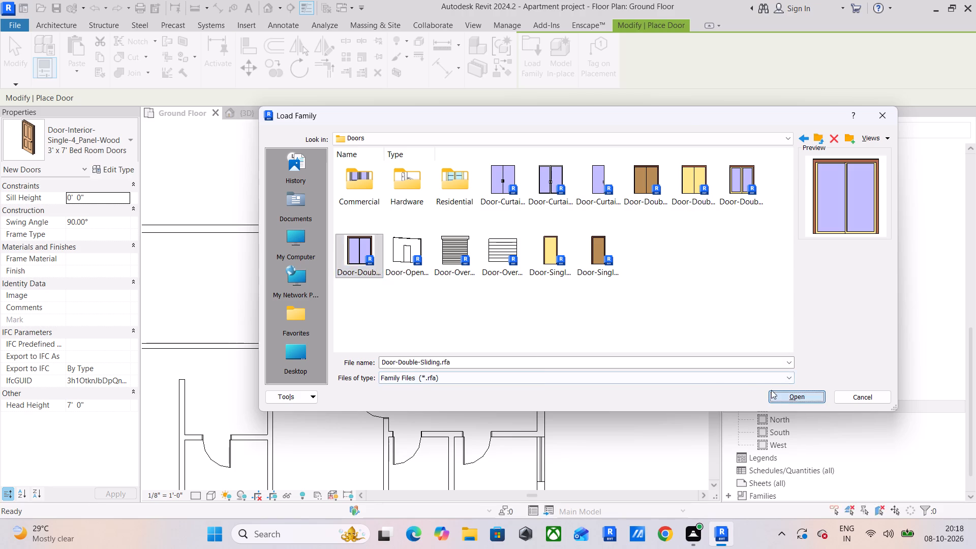
pyautogui.click(456, 281)
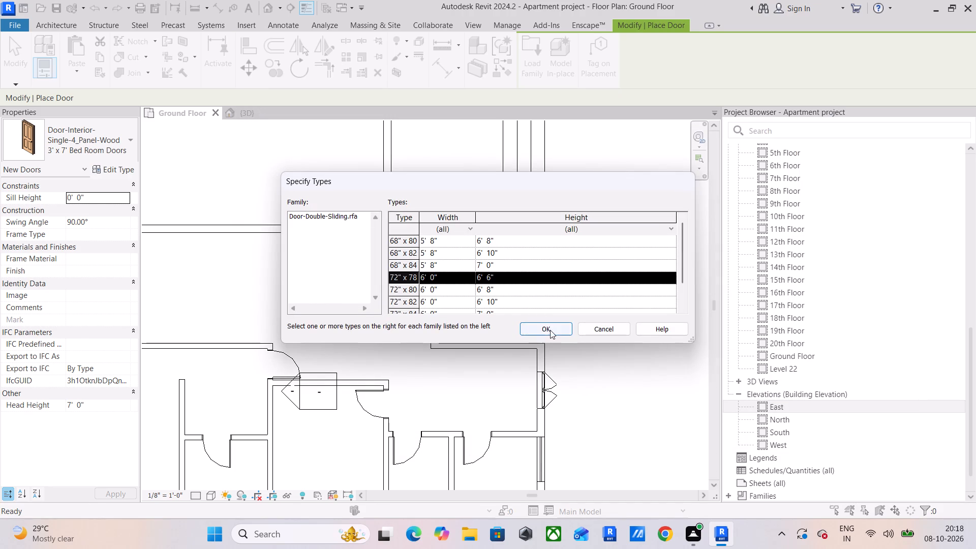
pyautogui.click(550, 330)
# Set the Height of the 72" x 78" Door-Double-Sliding type to 7'-0" in its type properties.
pyautogui.click(116, 166)
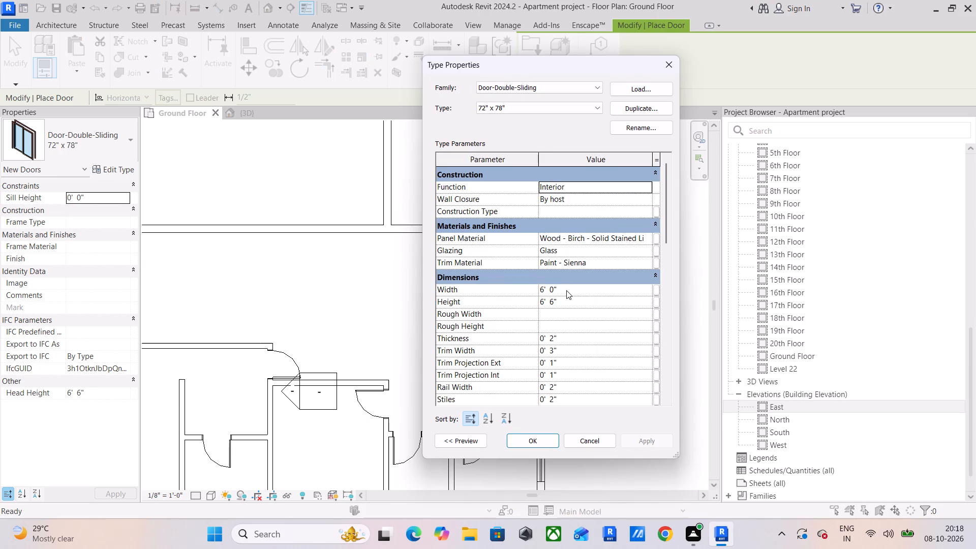
pyautogui.click(565, 301)
pyautogui.write("7'")
pyautogui.press('Return')
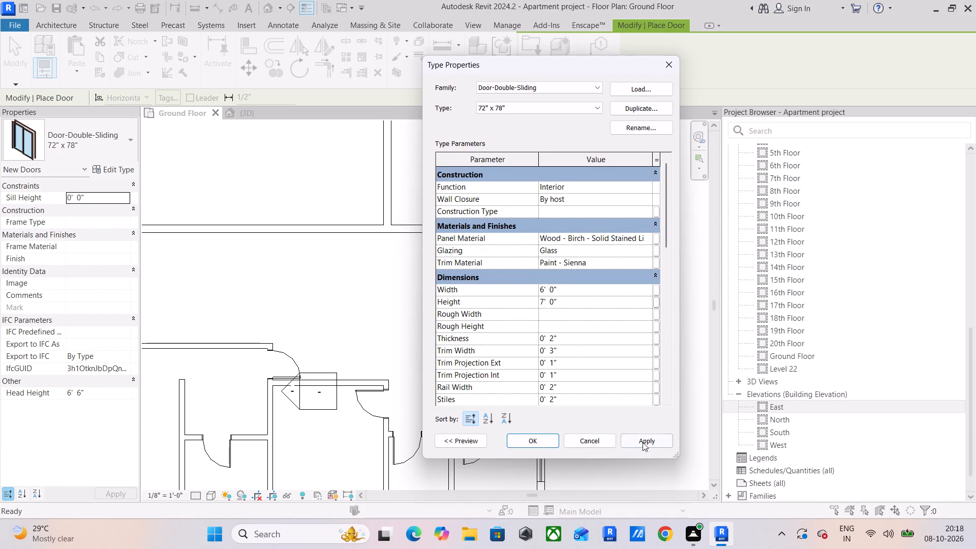
pyautogui.click(648, 439)
pyautogui.click(540, 446)
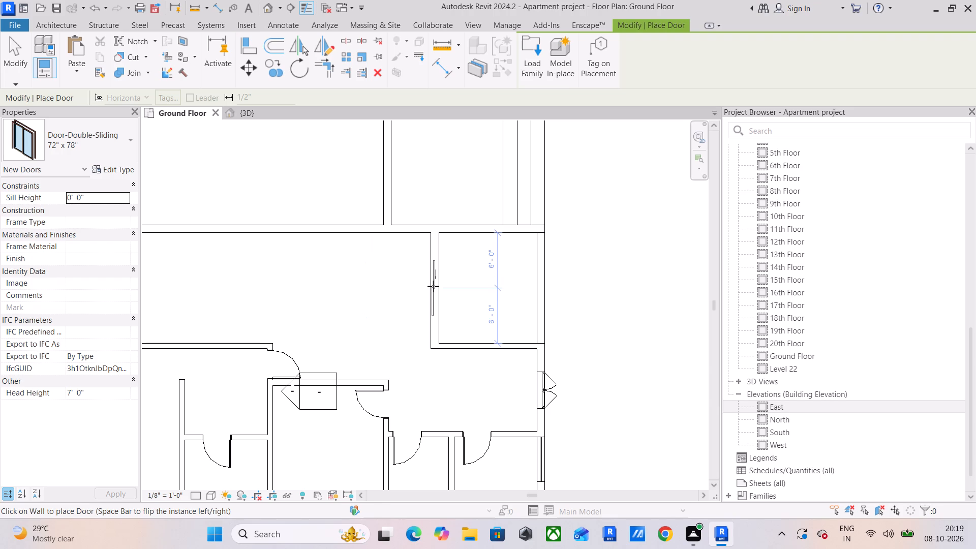
# Place a Door-Double-Sliding 72" x 78" in the left wall of the lower-right apartment's balcony, centred 6'-0" from both adjoining walls.
pyautogui.scroll(3, 433, 286)
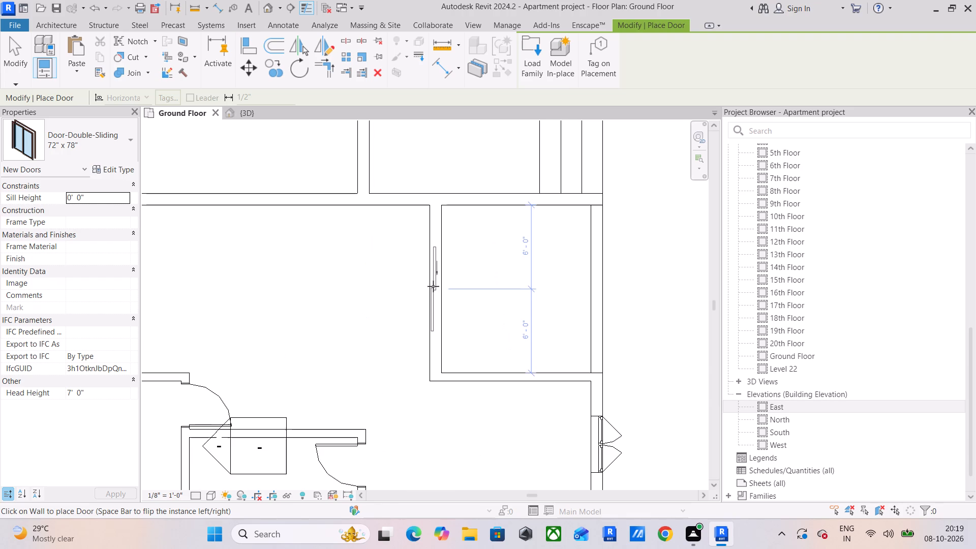
pyautogui.click(433, 286)
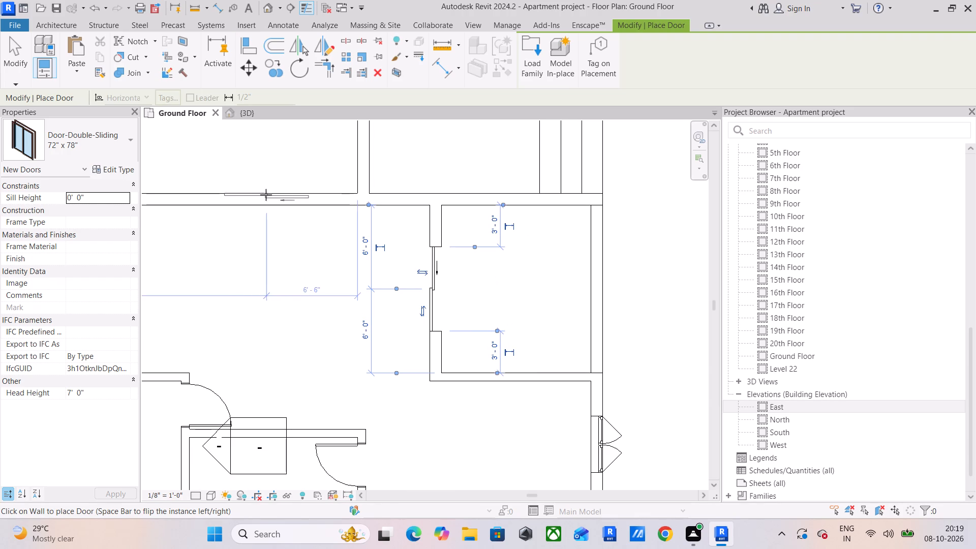
pyautogui.click(13, 55)
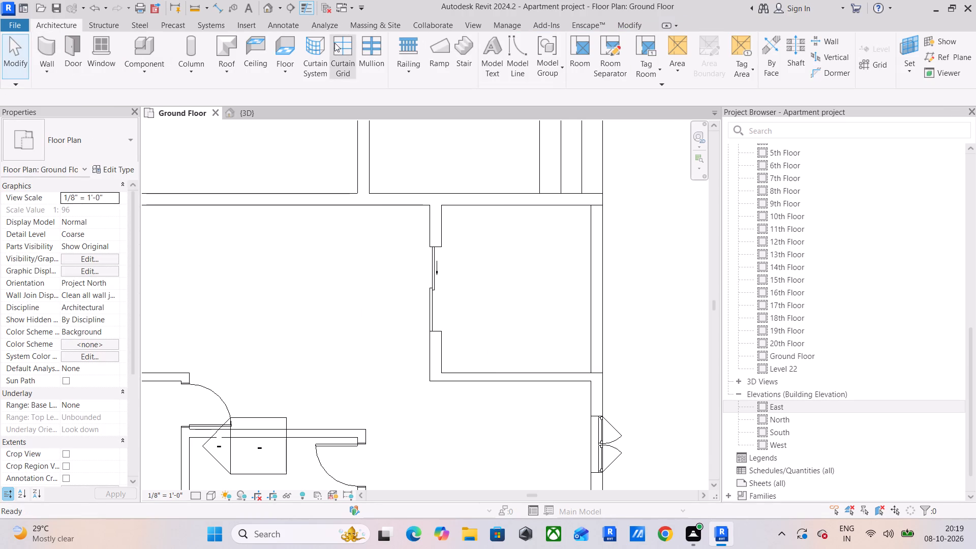
# Create a 12'-0" Glass Panel - Bottom Fill railing along the open outer edge of the lower-right apartment's balcony.
pyautogui.click(412, 47)
pyautogui.moveTo(118, 130); pyautogui.dragTo(114, 137)
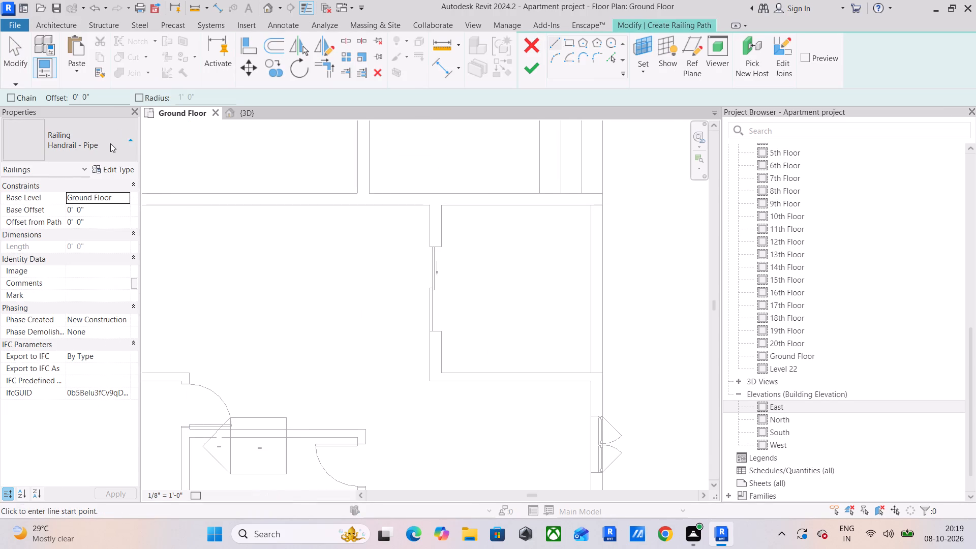
pyautogui.scroll(2, 90, 200)
pyautogui.click(90, 200)
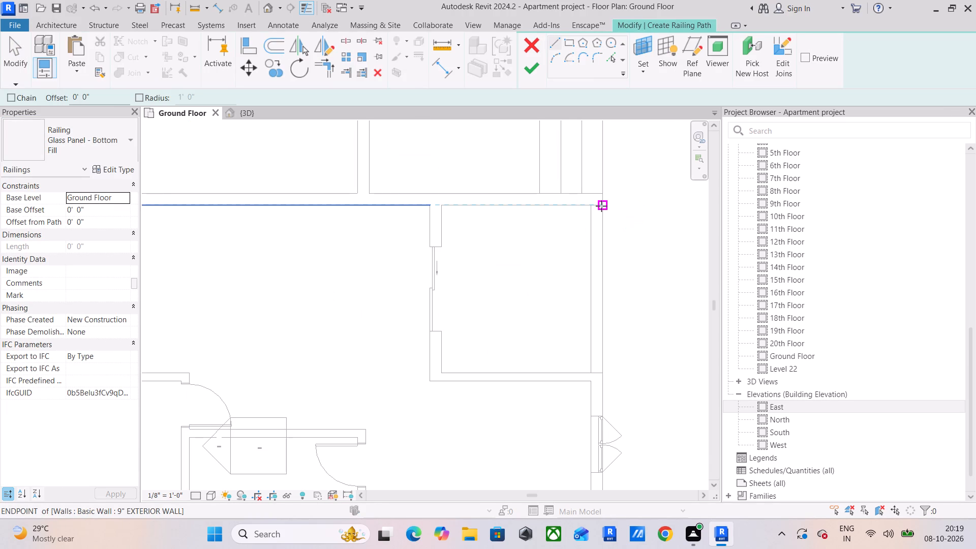
pyautogui.scroll(1, 597, 206)
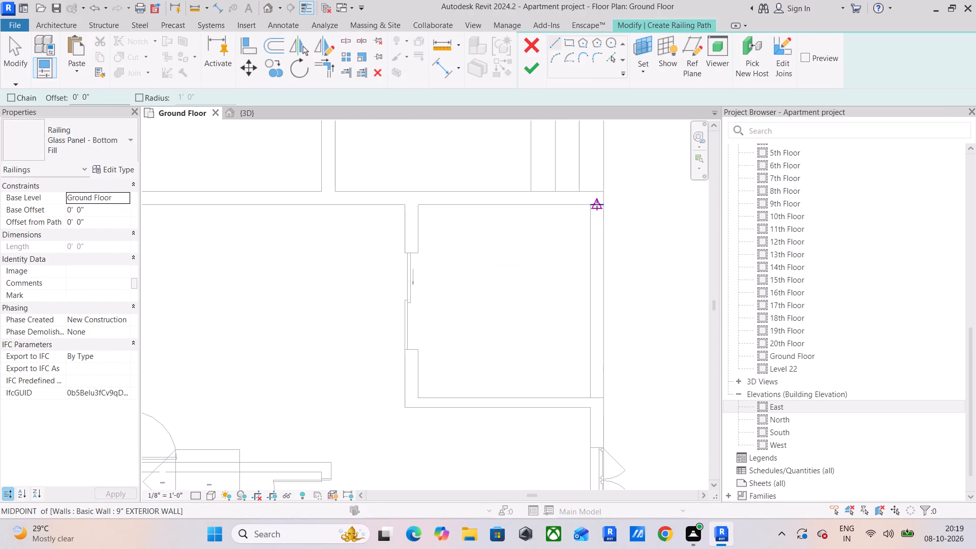
pyautogui.click(597, 204)
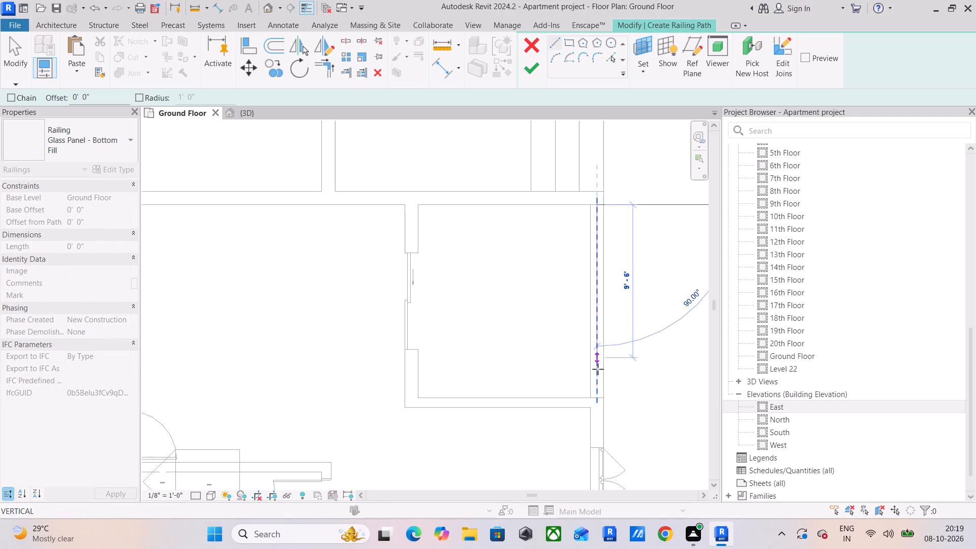
pyautogui.click(597, 393)
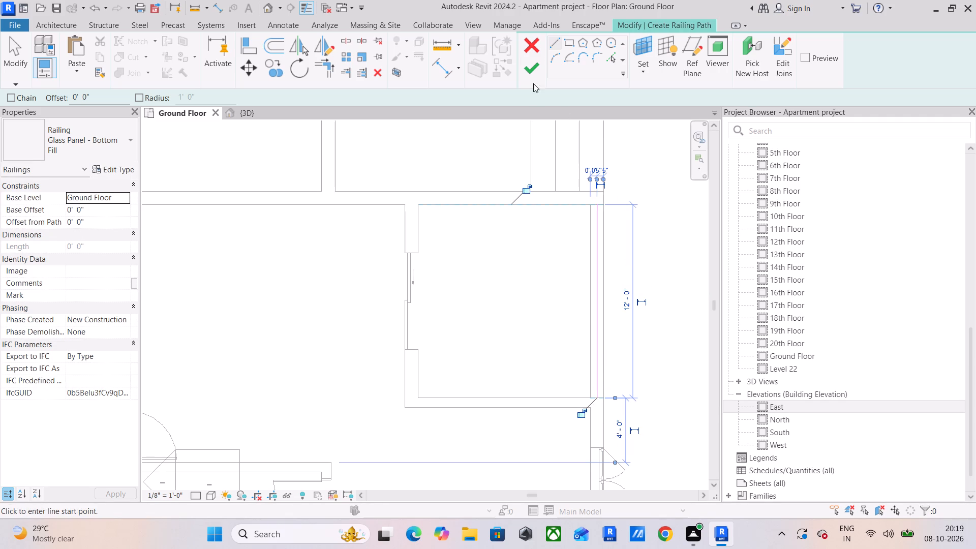
pyautogui.click(529, 65)
pyautogui.click(652, 220)
# Place a matching double sliding door in the lower wall of the upper-right apartment's balcony, centred 6'-6" from its left wall.
pyautogui.scroll(-3, 412, 249)
pyautogui.moveTo(412, 250); pyautogui.dragTo(443, 327, button='middle')
pyautogui.scroll(-6, 447, 325)
pyautogui.click(442, 339)
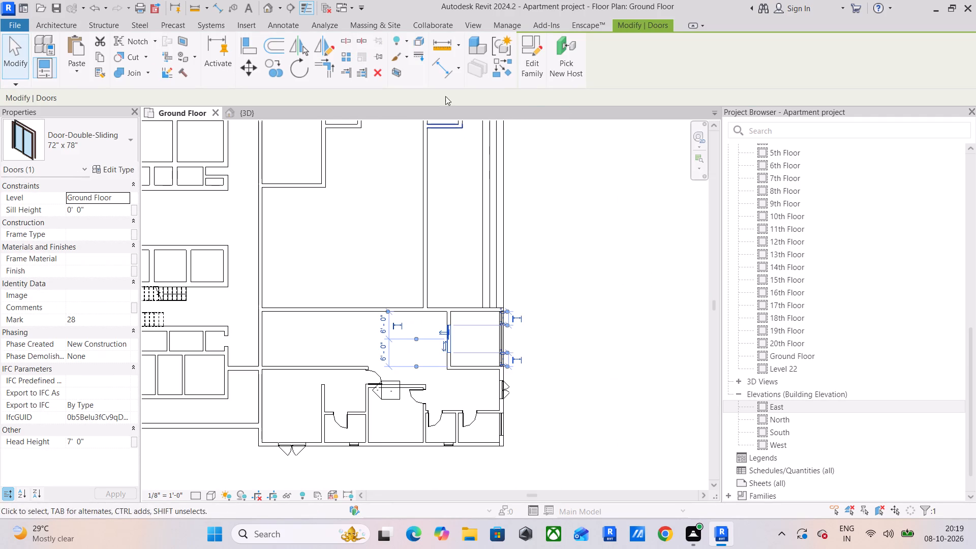
pyautogui.click(505, 66)
pyautogui.scroll(-4, 369, 282)
pyautogui.moveTo(368, 283); pyautogui.dragTo(379, 420, button='middle')
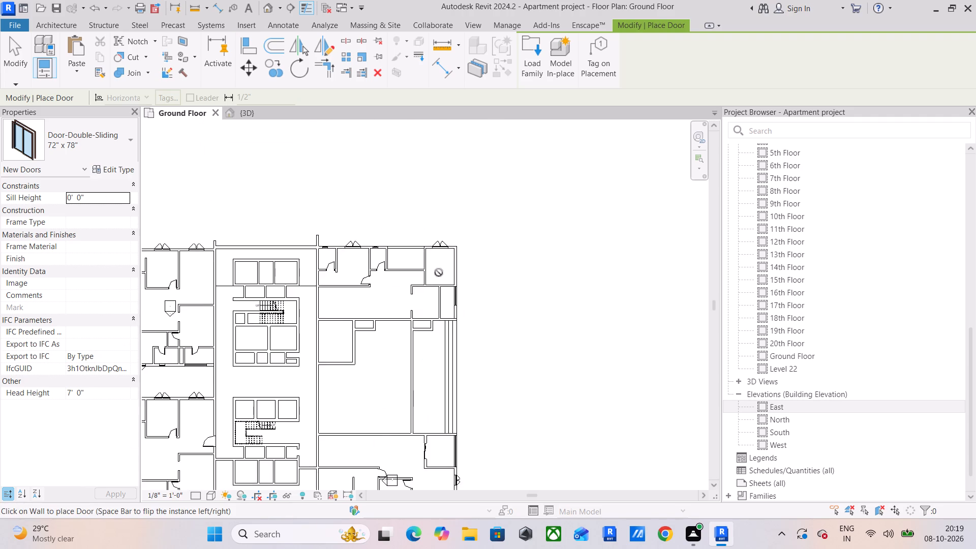
pyautogui.scroll(13, 439, 272)
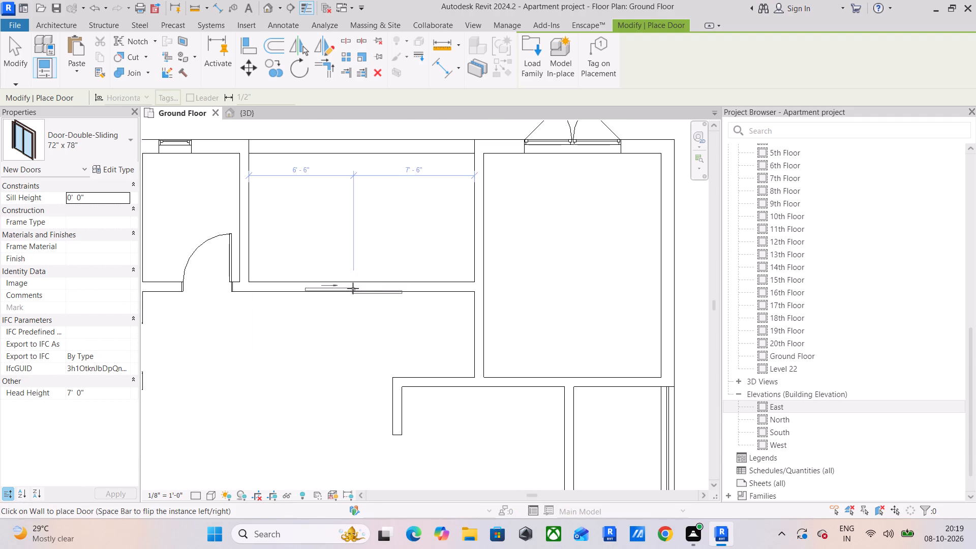
pyautogui.click(354, 286)
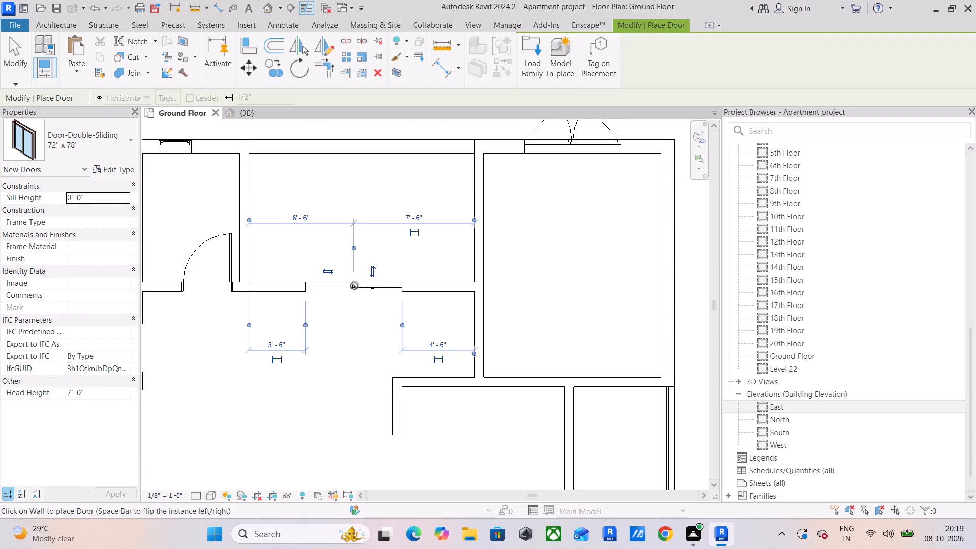
pyautogui.scroll(-3, 354, 286)
pyautogui.moveTo(354, 286); pyautogui.dragTo(356, 329, button='middle')
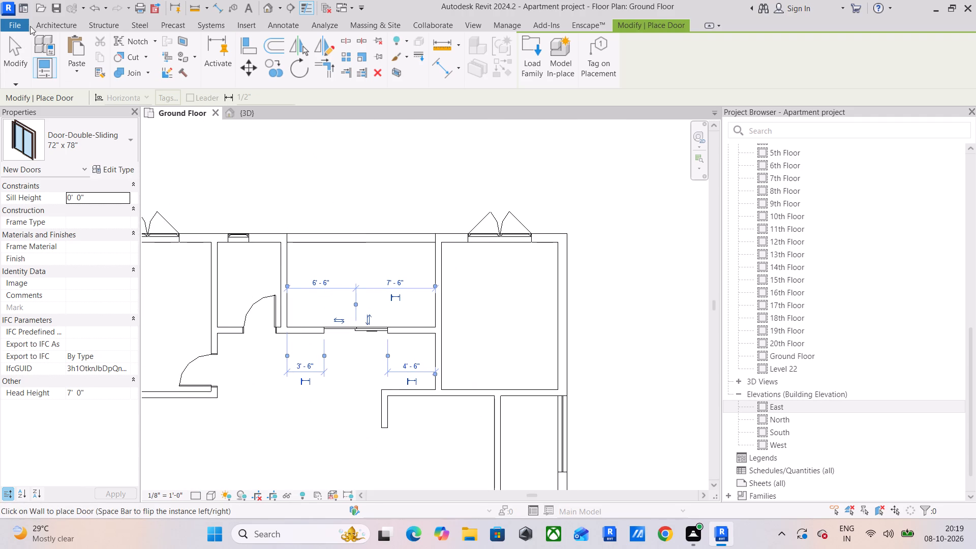
pyautogui.click(20, 39)
# Create a Glass Panel - Bottom Fill railing about 14'-3 1/2" long across the outer edge of the upper-right apartment's balcony.
pyautogui.click(413, 46)
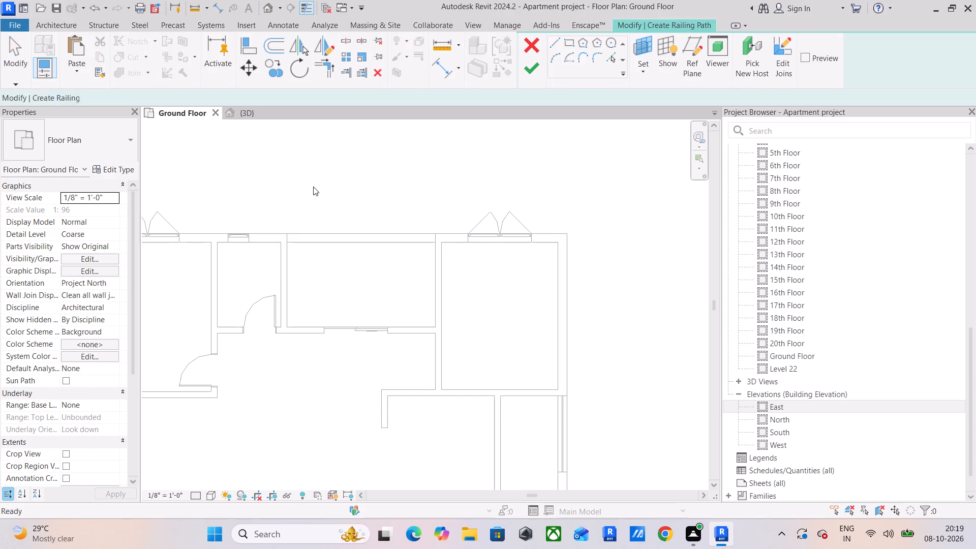
pyautogui.scroll(4, 289, 241)
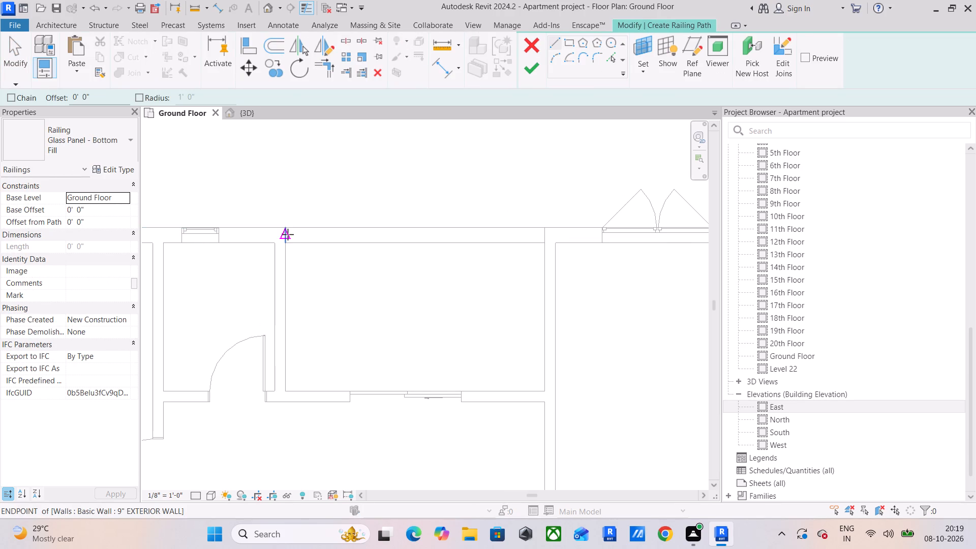
pyautogui.click(285, 236)
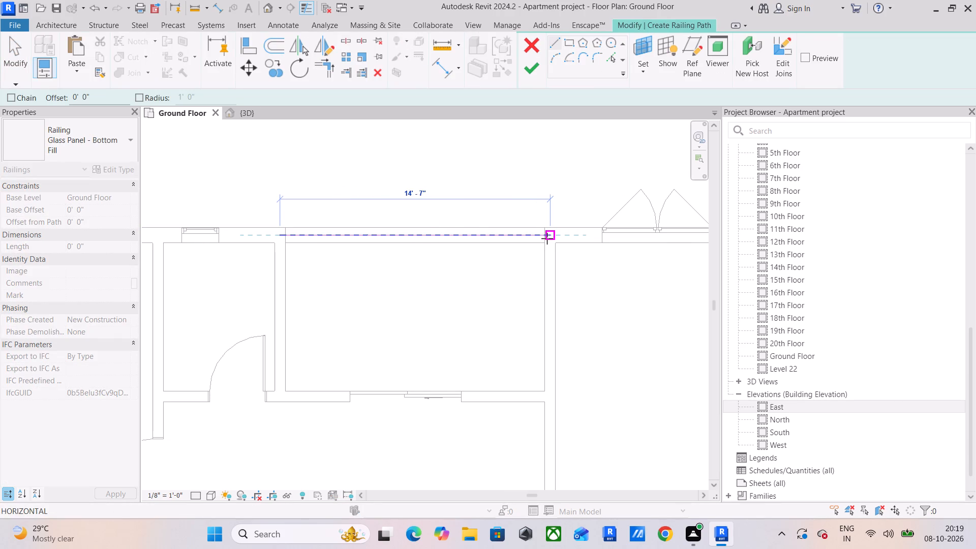
pyautogui.scroll(5, 543, 237)
pyautogui.click(545, 234)
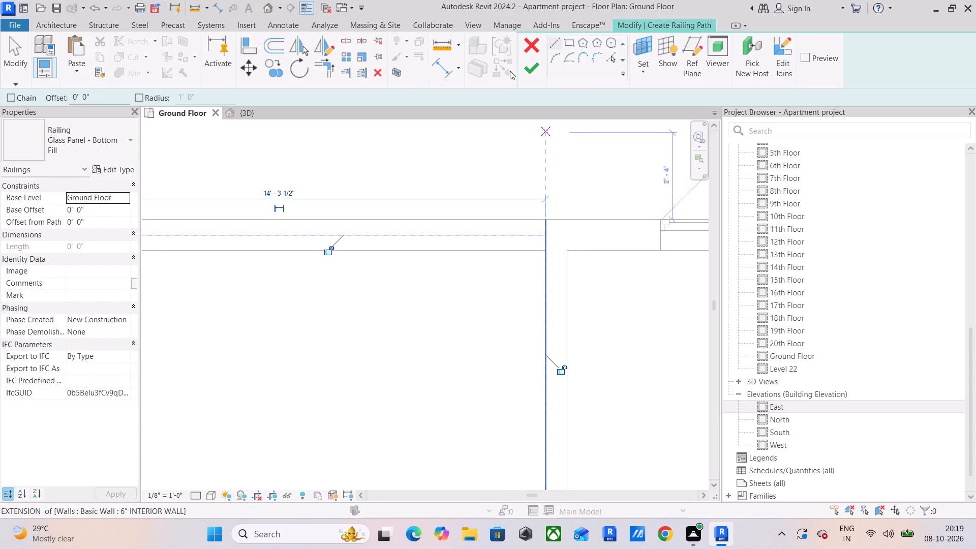
pyautogui.click(526, 71)
pyautogui.click(446, 170)
# Place a 72" x 78" Door-Double-Sliding in the upper-left apartment's wall facing its left balcony, centred about 5'-10" from the adjoining walls.
pyautogui.scroll(-7, 446, 170)
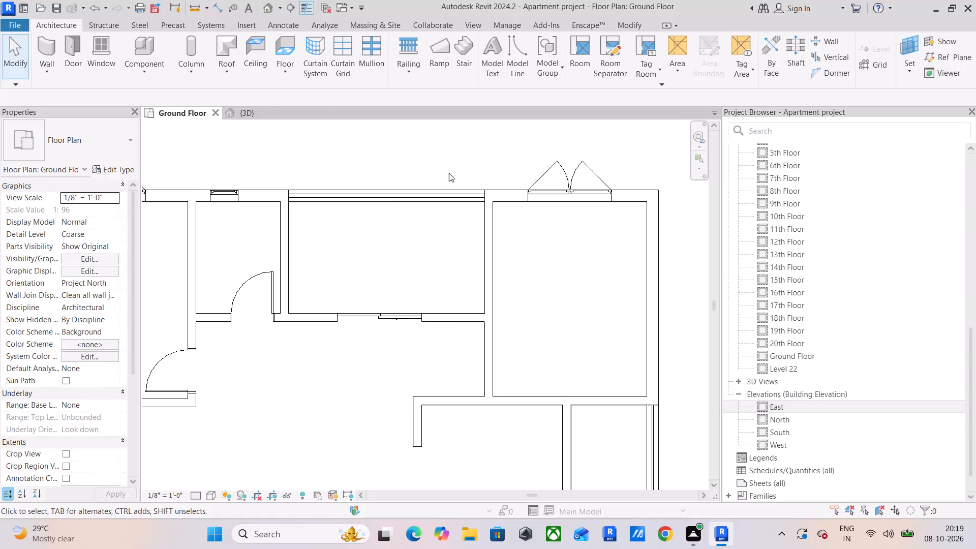
pyautogui.moveTo(362, 234); pyautogui.dragTo(439, 234, button='middle')
pyautogui.scroll(-10, 451, 229)
pyautogui.moveTo(483, 235); pyautogui.dragTo(593, 183, button='middle')
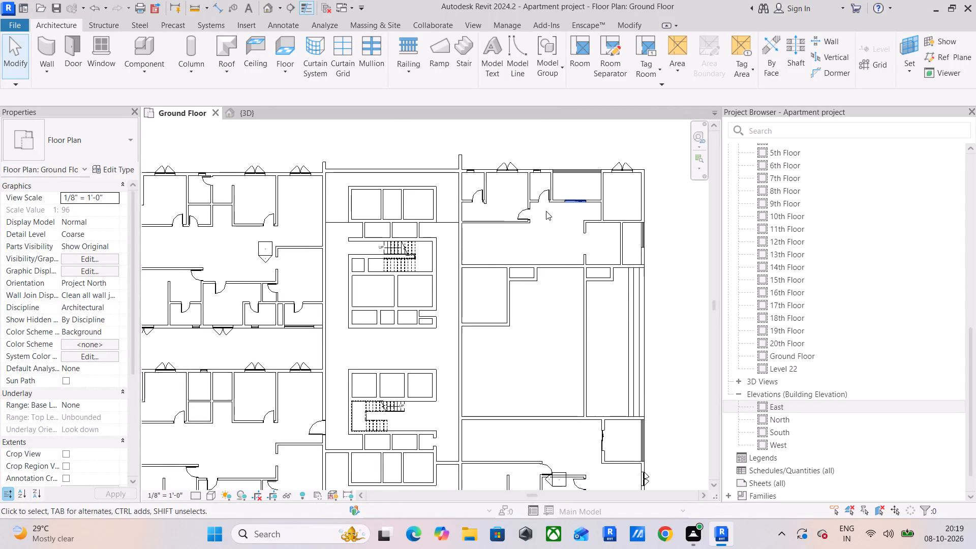
pyautogui.moveTo(449, 241); pyautogui.dragTo(582, 299, button='middle')
pyautogui.moveTo(315, 317); pyautogui.dragTo(434, 292, button='middle')
pyautogui.scroll(4, 377, 281)
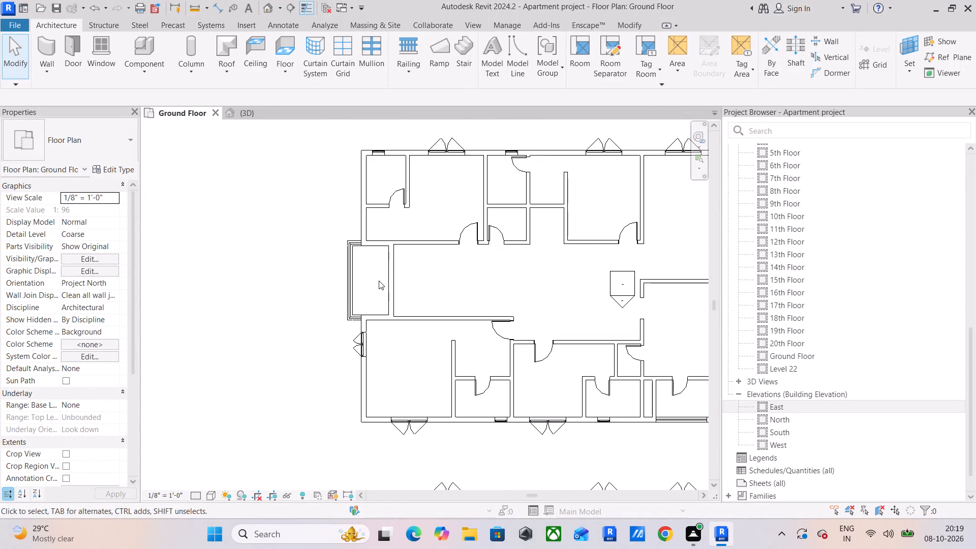
pyautogui.scroll(-3, 379, 281)
pyautogui.click(72, 44)
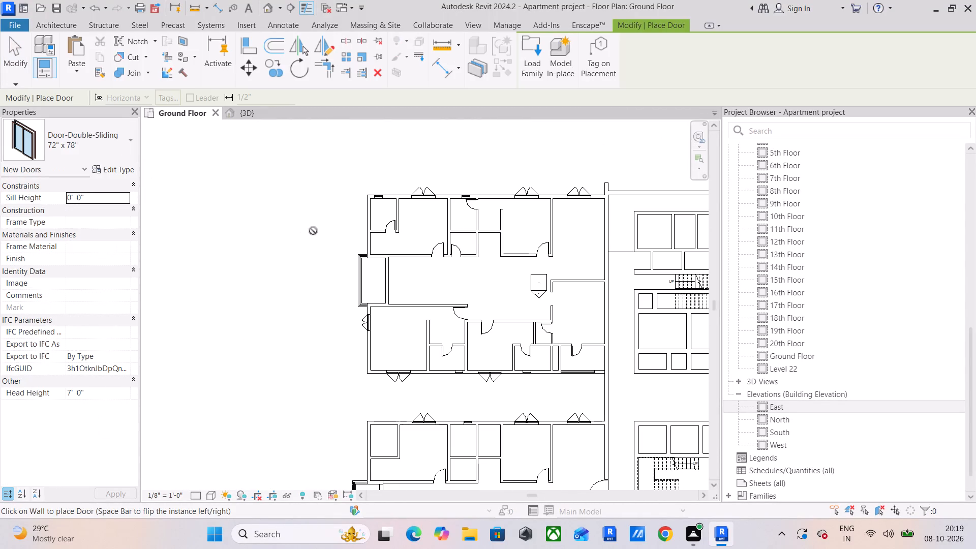
pyautogui.scroll(5, 349, 259)
pyautogui.scroll(3, 460, 300)
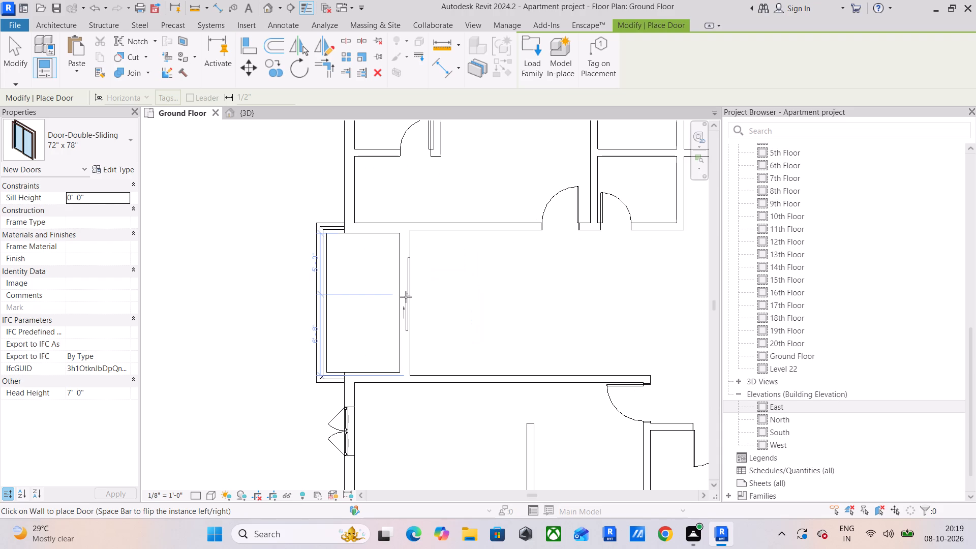
pyautogui.scroll(4, 406, 298)
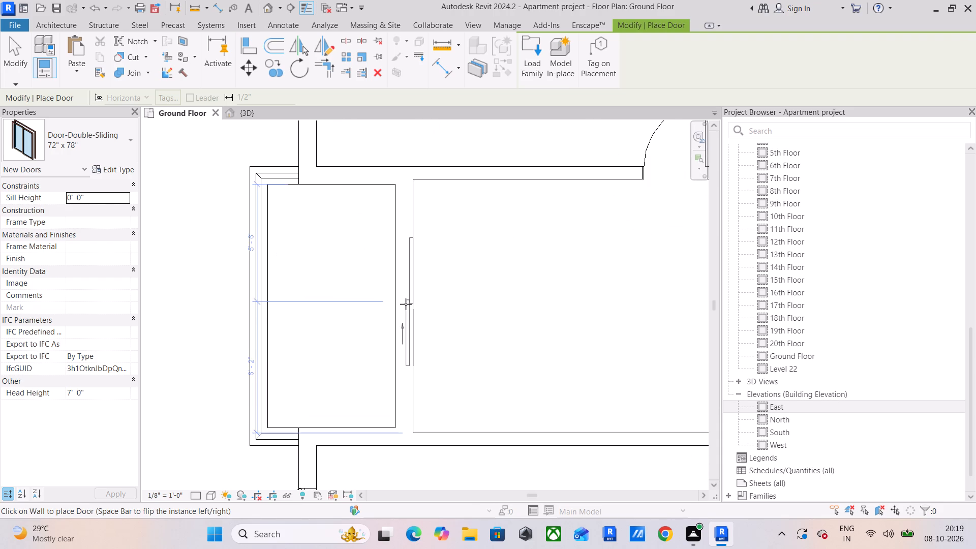
pyautogui.click(406, 304)
pyautogui.scroll(-11, 408, 302)
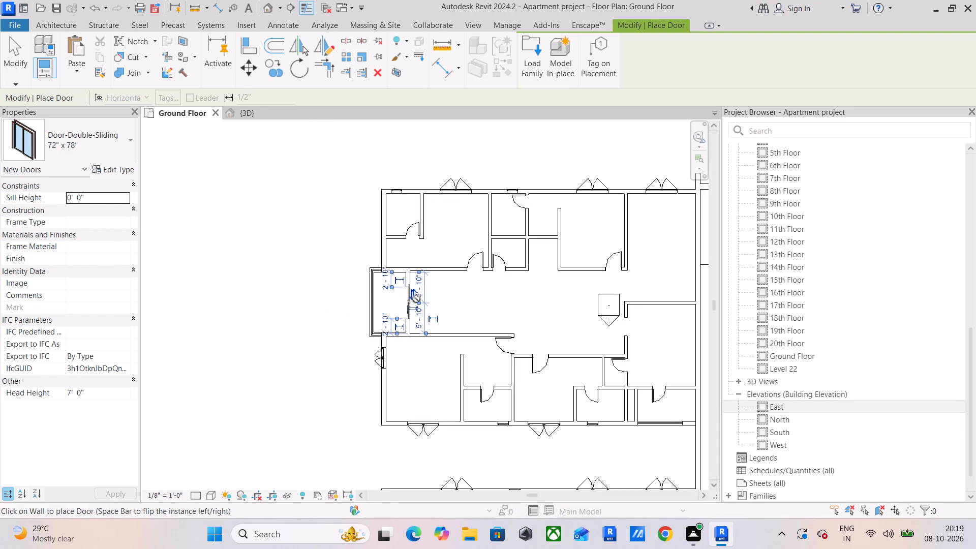
# Place a 72" x 78" Door-Double-Sliding in the lower-left apartment's wall facing its balcony, centred 5'-9 1/2" from both adjoining walls.
pyautogui.moveTo(416, 299); pyautogui.dragTo(444, 162, button='middle')
pyautogui.moveTo(432, 353); pyautogui.dragTo(440, 176, button='middle')
pyautogui.scroll(10, 426, 272)
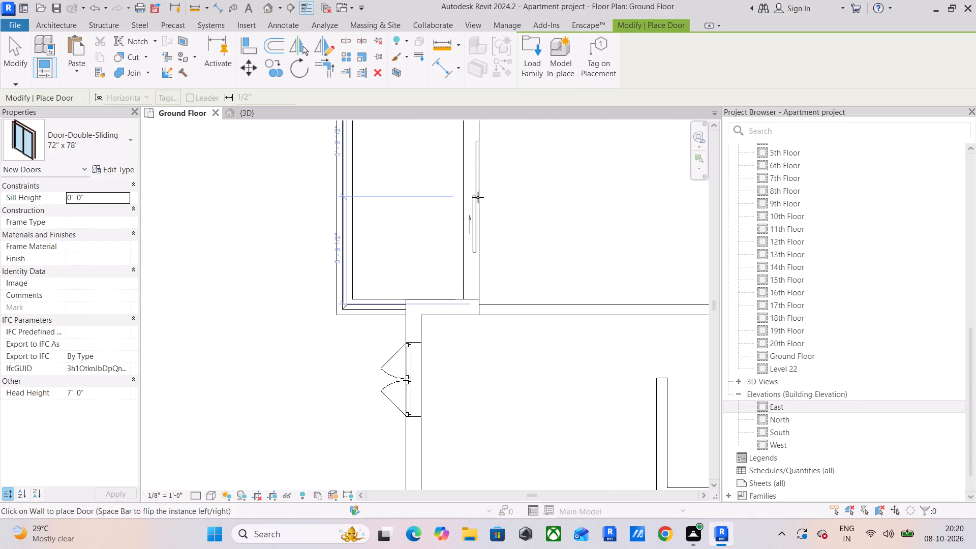
pyautogui.click(478, 197)
pyautogui.scroll(-4, 478, 197)
pyautogui.moveTo(543, 215); pyautogui.dragTo(459, 282, button='middle')
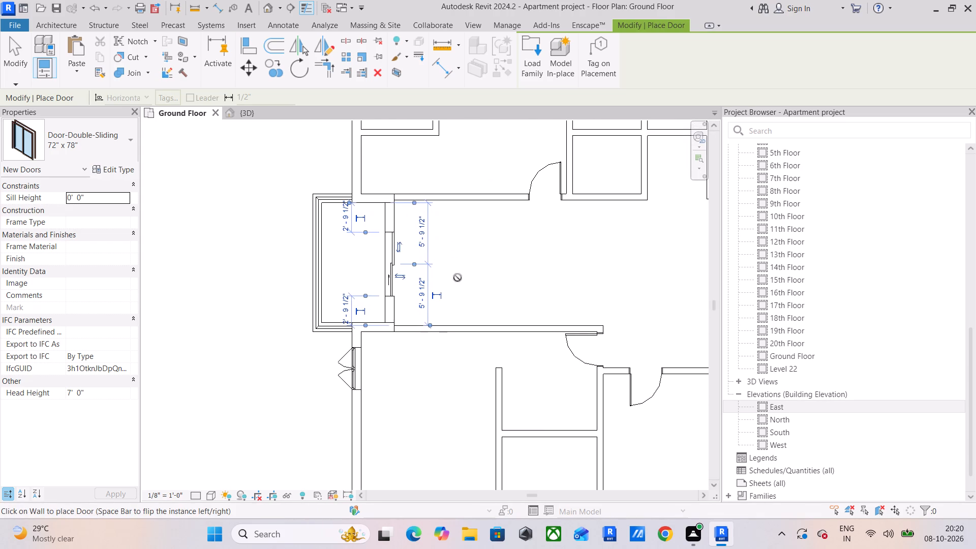
pyautogui.scroll(-1, 453, 266)
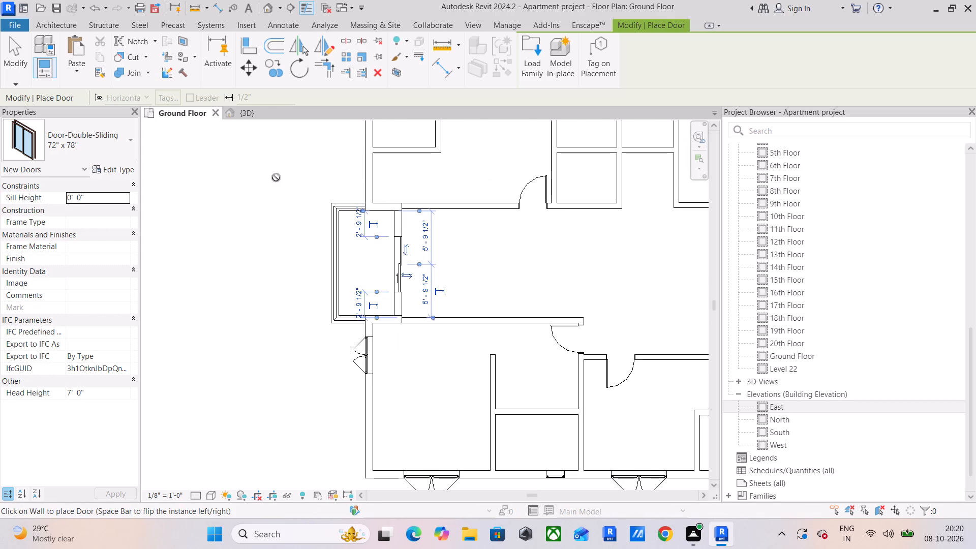
pyautogui.click(2, 52)
pyautogui.click(6, 52)
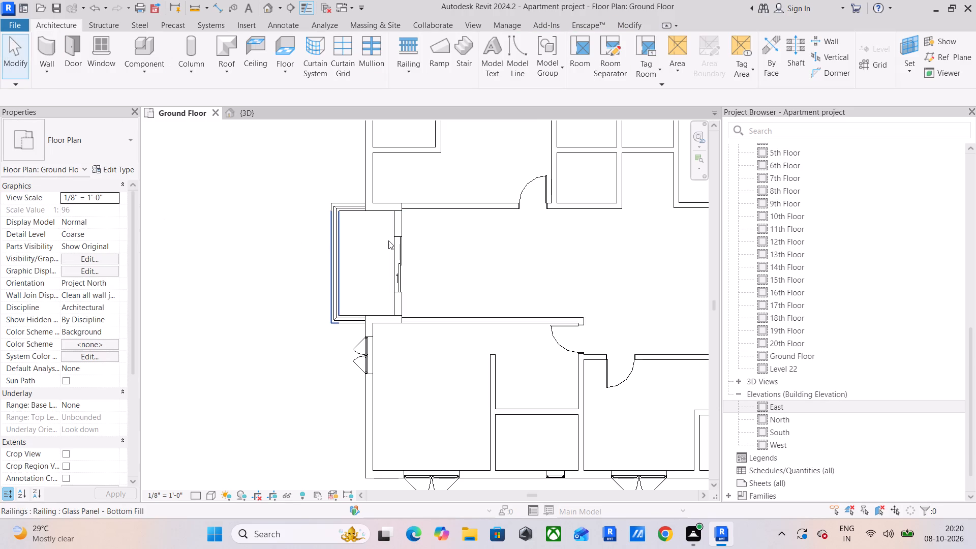
# Place a 30" x 80" Single-Flush door in the lower wall of the lower-left apartment's top-left corner room, centred about 2'-0" from its right wall.
pyautogui.scroll(-4, 441, 249)
pyautogui.moveTo(479, 258); pyautogui.dragTo(385, 264, button='middle')
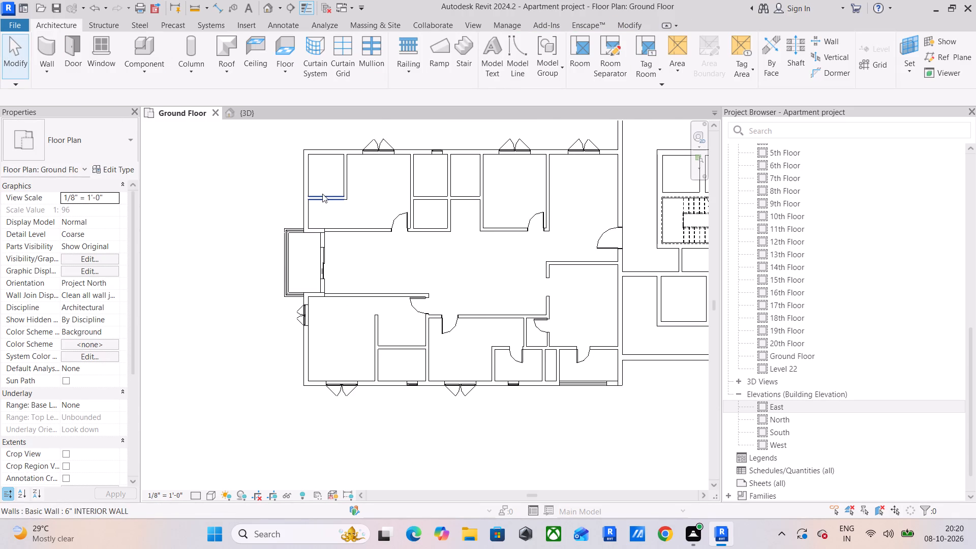
pyautogui.click(447, 332)
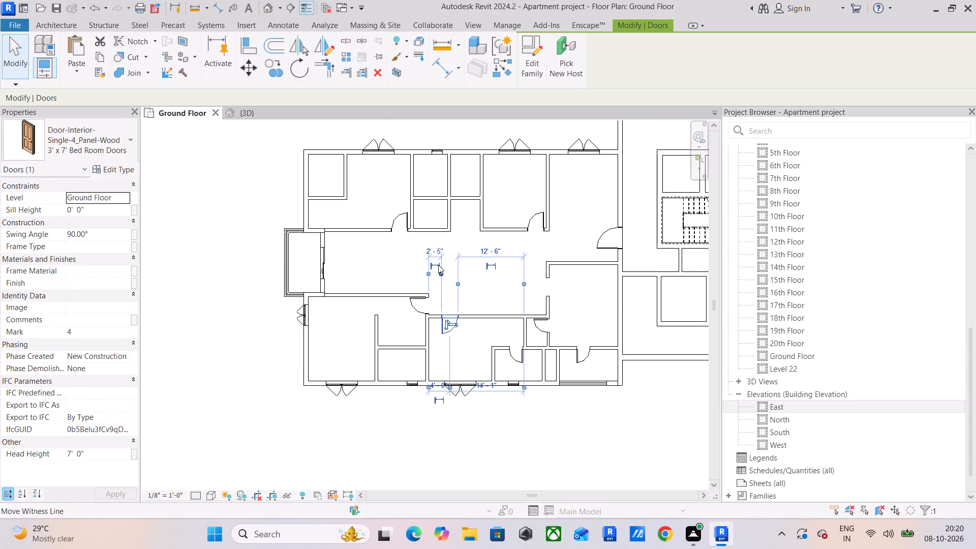
pyautogui.click(512, 358)
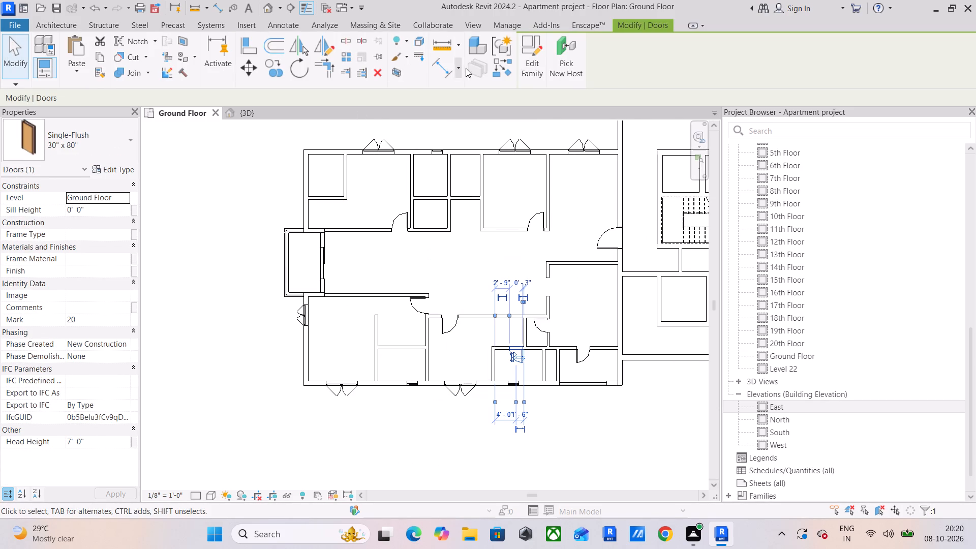
pyautogui.click(511, 74)
pyautogui.scroll(4, 335, 196)
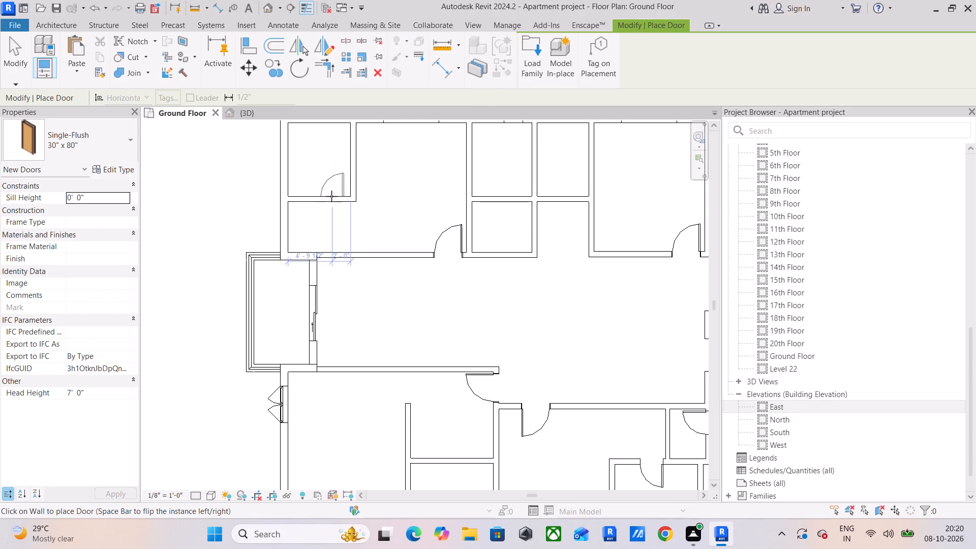
pyautogui.click(331, 196)
pyautogui.scroll(-4, 429, 259)
pyautogui.press('Escape')
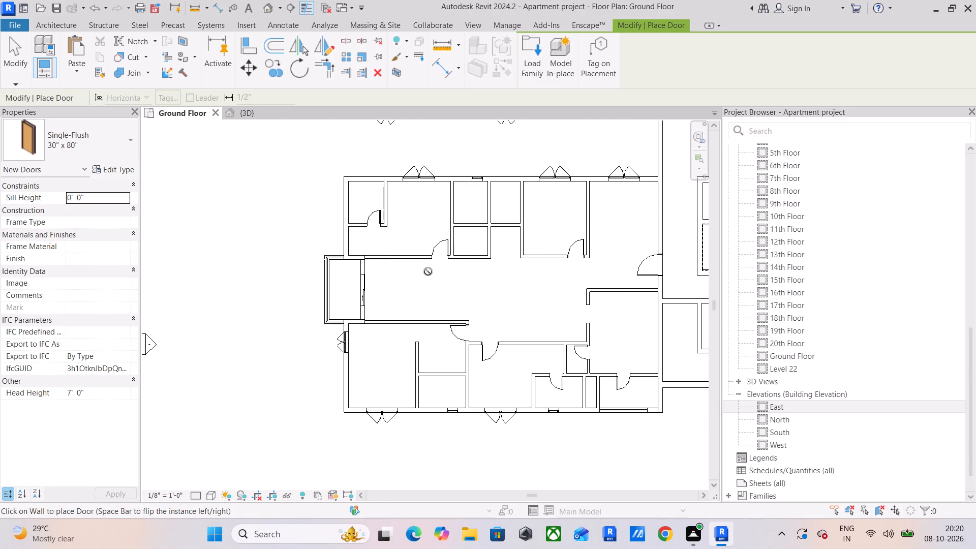
# Add matching doors to the two stacked middle rooms: upper room's right wall, 2'-0" from the exterior wall, and lower room's bottom wall, 2'-6" from its left wall.
pyautogui.moveTo(495, 279); pyautogui.dragTo(398, 298, button='middle')
pyautogui.scroll(4, 358, 236)
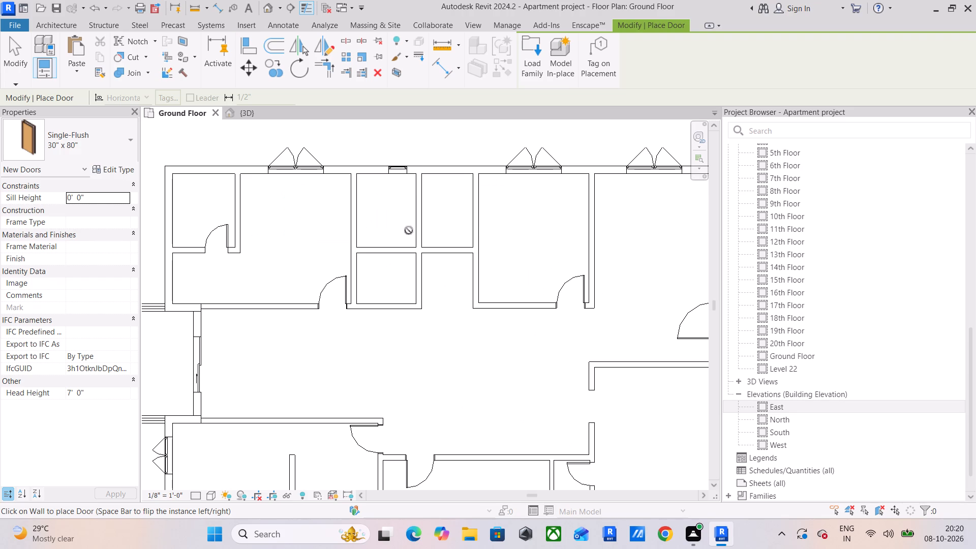
pyautogui.click(415, 194)
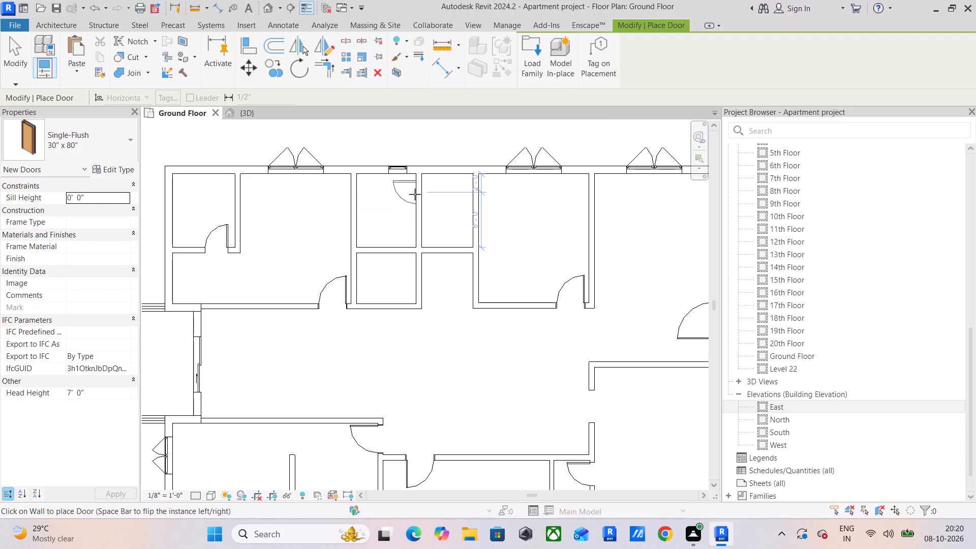
pyautogui.press('space')
pyautogui.click(379, 303)
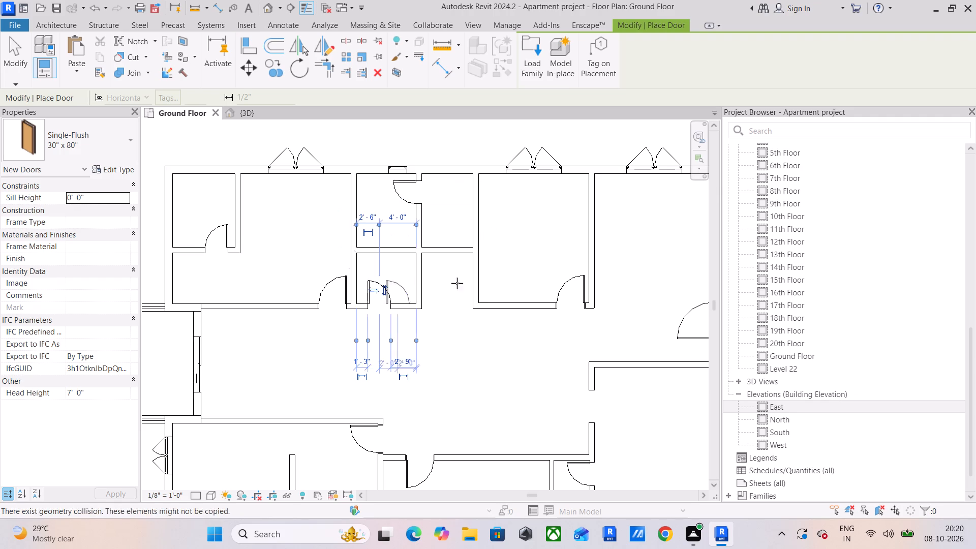
pyautogui.moveTo(479, 269); pyautogui.dragTo(472, 333, button='middle')
pyautogui.click(2, 60)
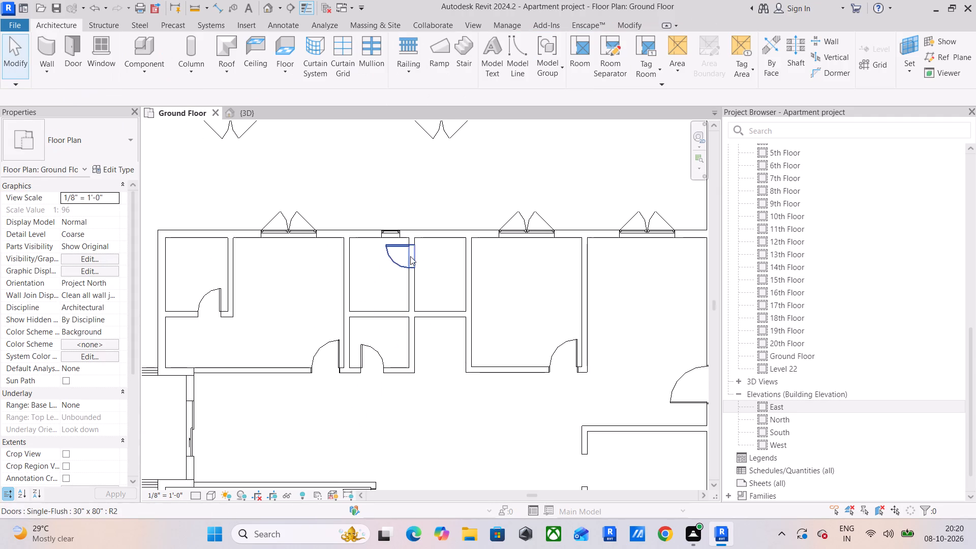
# Shorten the 6" interior wall left of the middle bedroom at its exterior-wall end, aligning that end with the neighbouring single-flush door's lower jamb.
pyautogui.click(465, 260)
pyautogui.scroll(4, 469, 246)
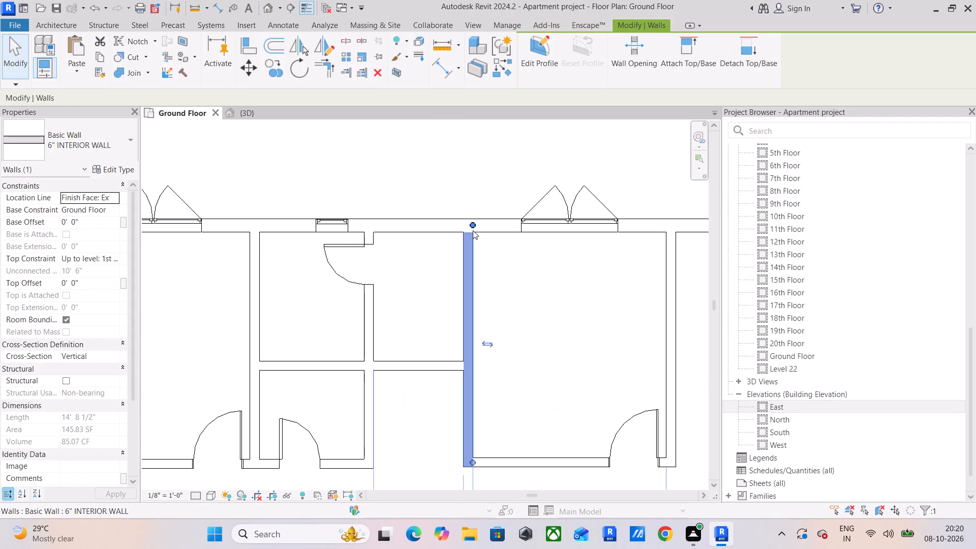
pyautogui.moveTo(473, 227); pyautogui.dragTo(477, 269)
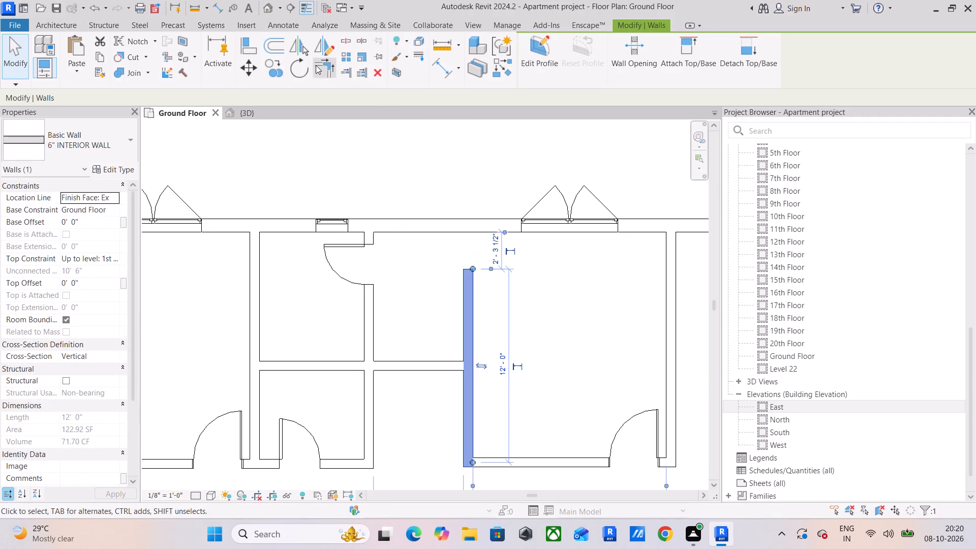
pyautogui.click(247, 49)
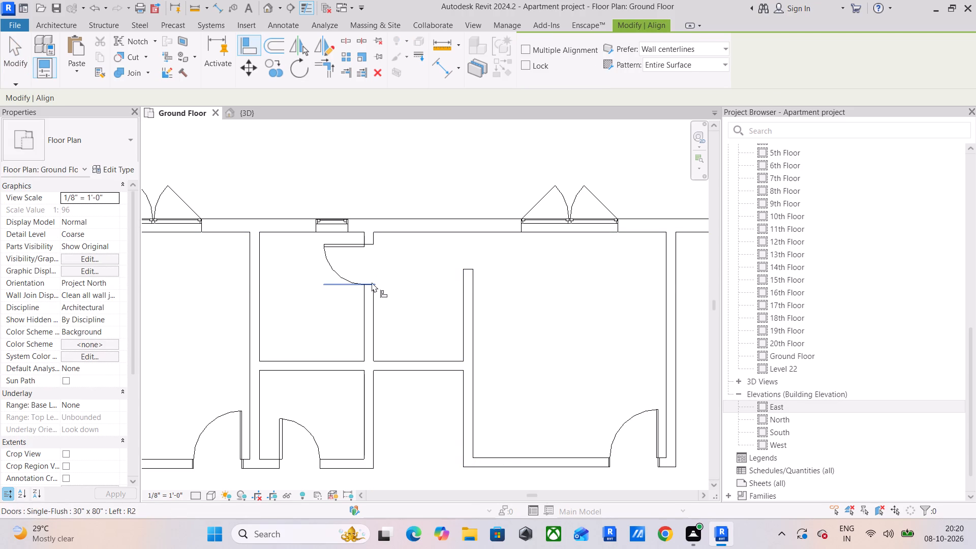
pyautogui.click(371, 282)
pyautogui.click(466, 270)
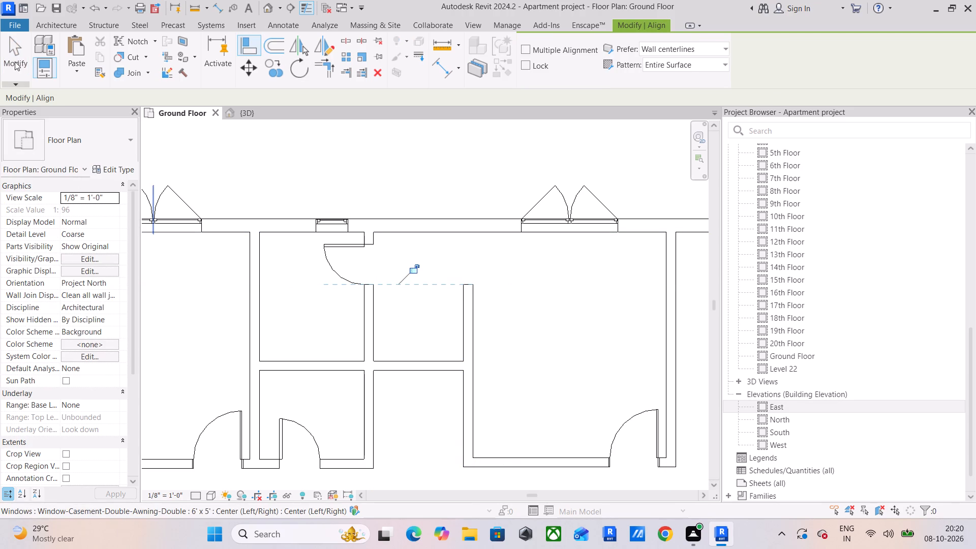
pyautogui.click(15, 62)
pyautogui.scroll(-3, 402, 320)
pyautogui.moveTo(438, 314); pyautogui.dragTo(414, 330, button='middle')
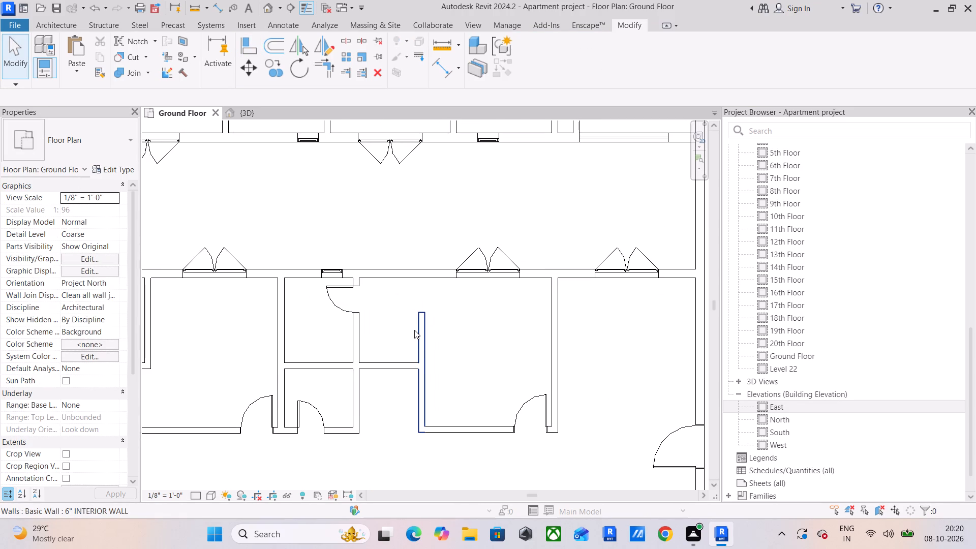
# Place a 3' x 7' Bed Room Doors four-panel door in the upper-right apartment's corner bedroom, in its left wall, centred 2'-0" from the lower wall.
pyautogui.scroll(-3, 469, 355)
pyautogui.moveTo(495, 352); pyautogui.dragTo(385, 334, button='middle')
pyautogui.scroll(-1, 414, 338)
pyautogui.click(403, 361)
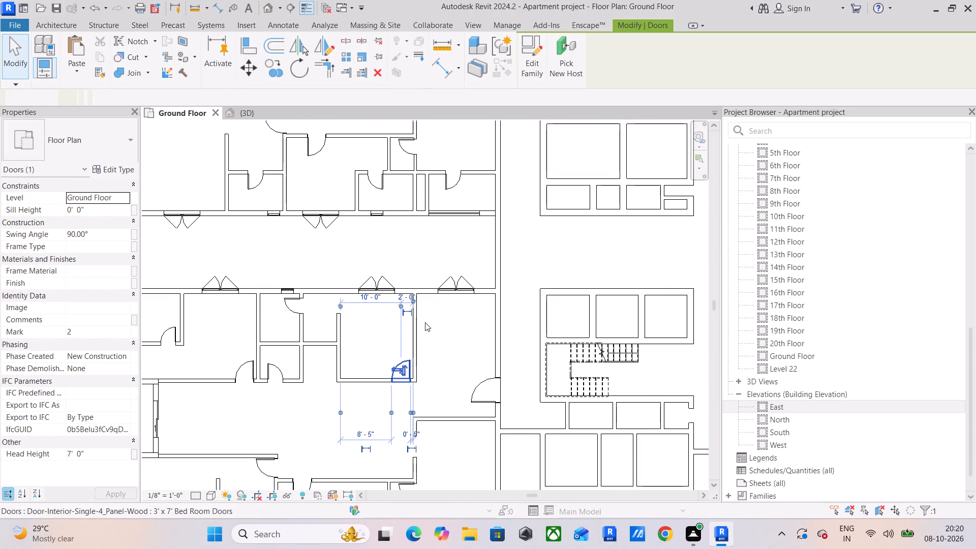
pyautogui.click(508, 67)
pyautogui.scroll(-5, 520, 211)
pyautogui.moveTo(544, 249); pyautogui.dragTo(164, 420, button='middle')
pyautogui.scroll(9, 373, 311)
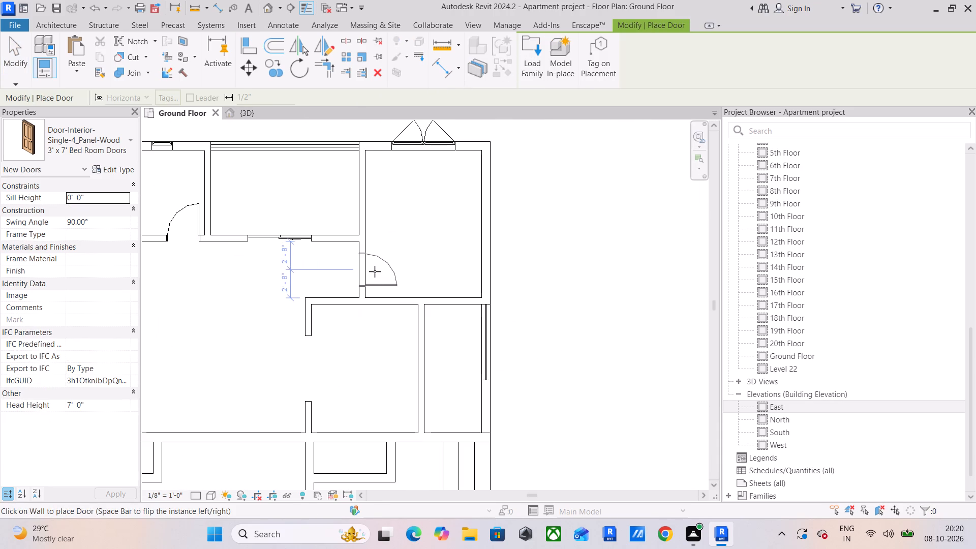
pyautogui.click(375, 271)
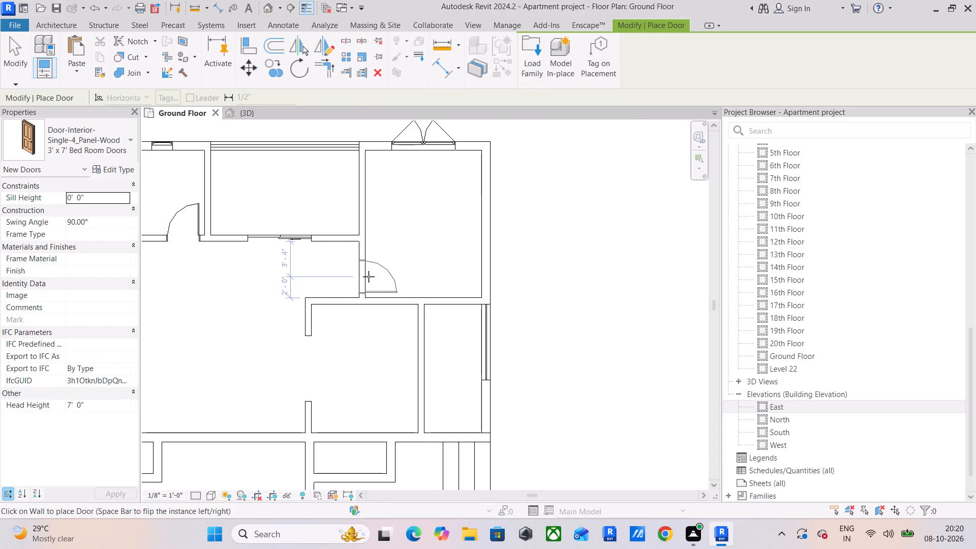
pyautogui.click(369, 277)
pyautogui.click(1, 58)
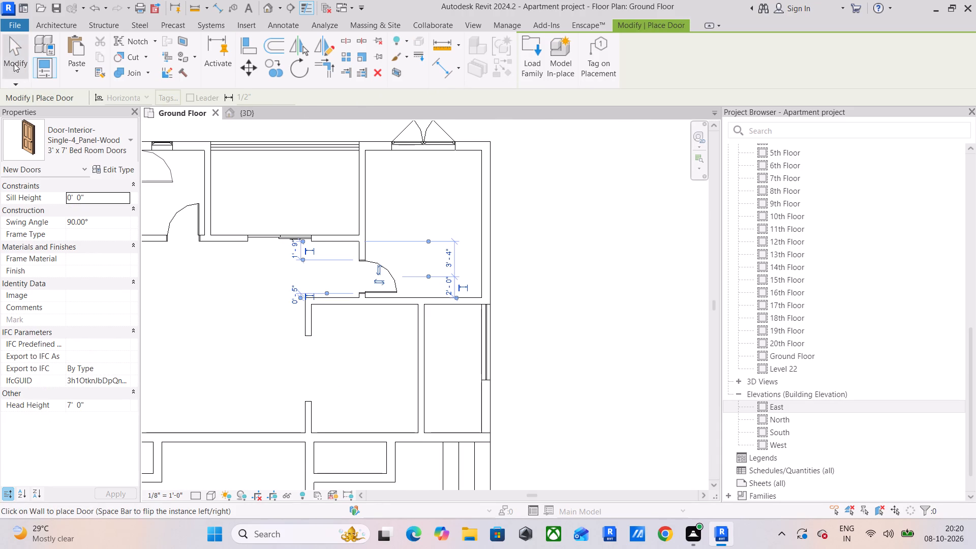
pyautogui.click(13, 62)
pyautogui.scroll(-5, 207, 334)
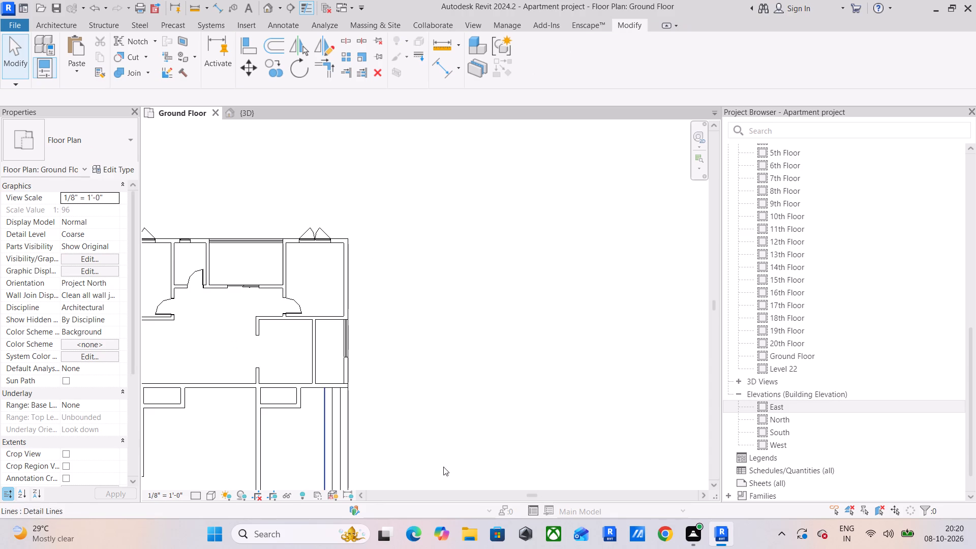
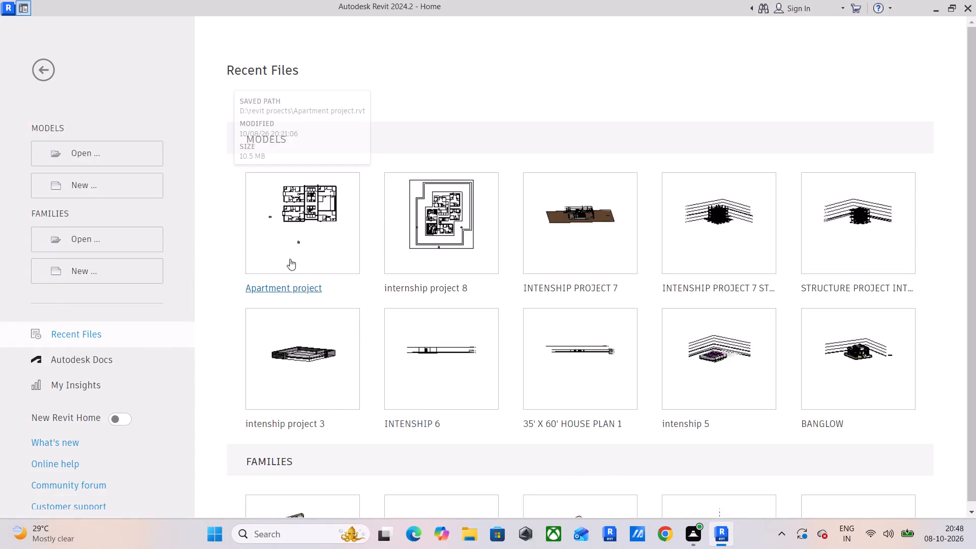
# Open the Apartment project from the recent files.
pyautogui.click(291, 220)
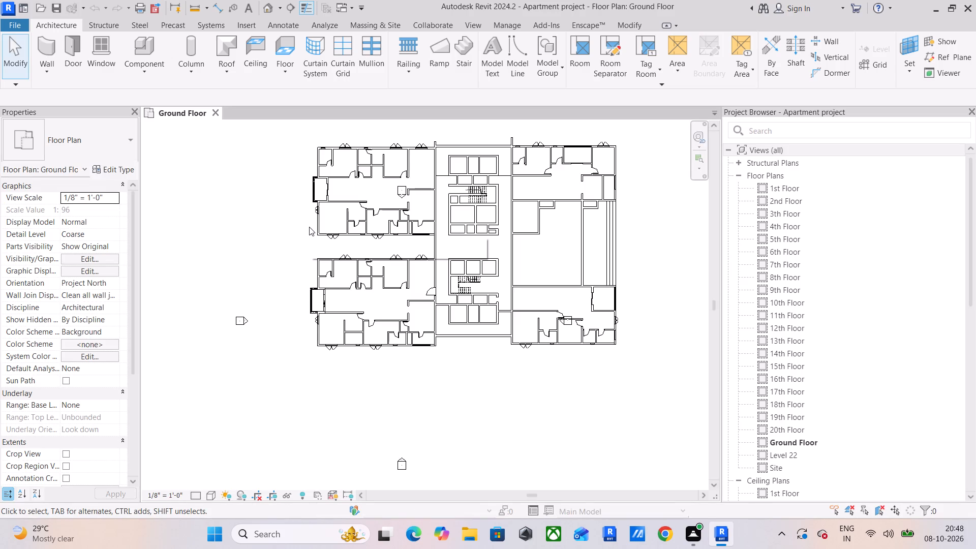
# Examine the Ground Floor plan around the left apartments, the central stair cores and the upper-right apartment.
pyautogui.scroll(8, 380, 270)
pyautogui.moveTo(399, 286); pyautogui.dragTo(310, 280, button='middle')
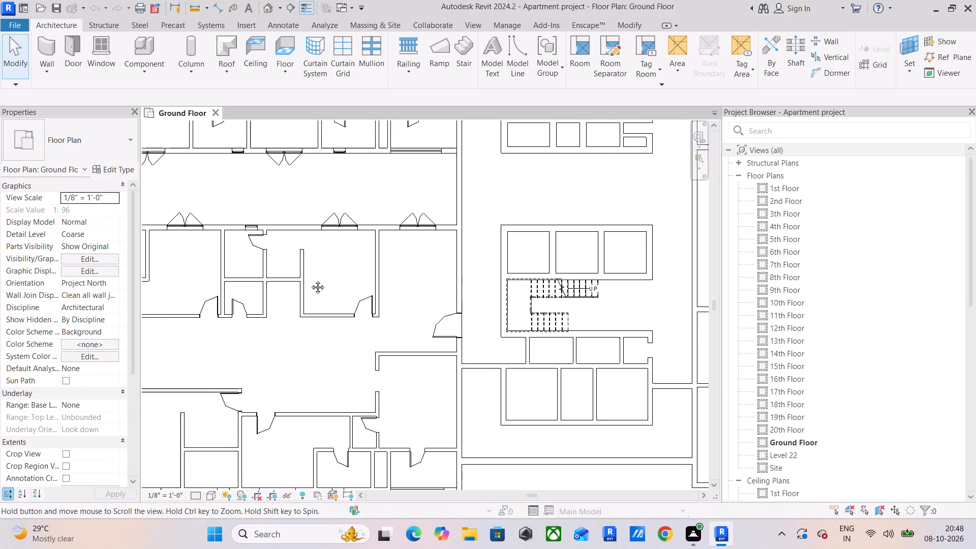
pyautogui.moveTo(310, 280); pyautogui.dragTo(299, 274, button='middle')
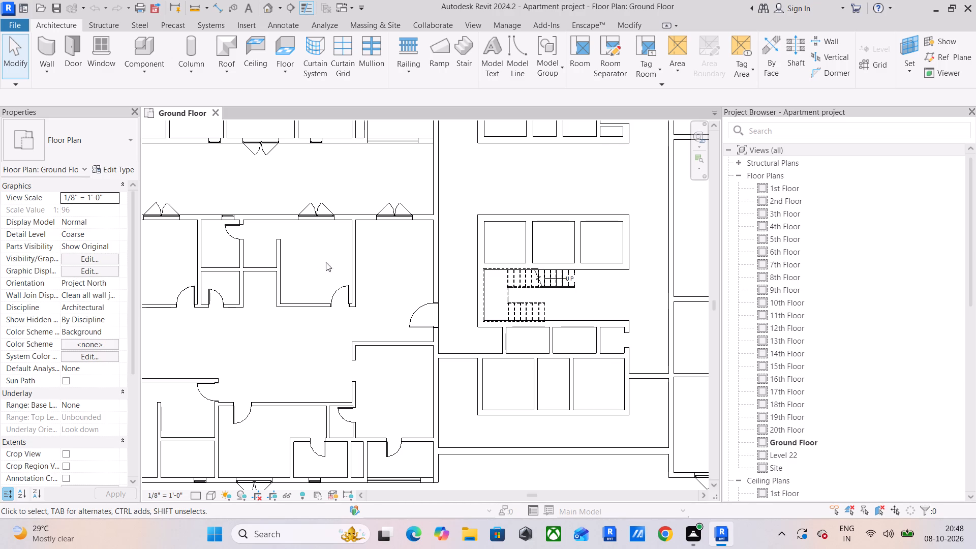
pyautogui.moveTo(338, 256); pyautogui.dragTo(436, 296, button='middle')
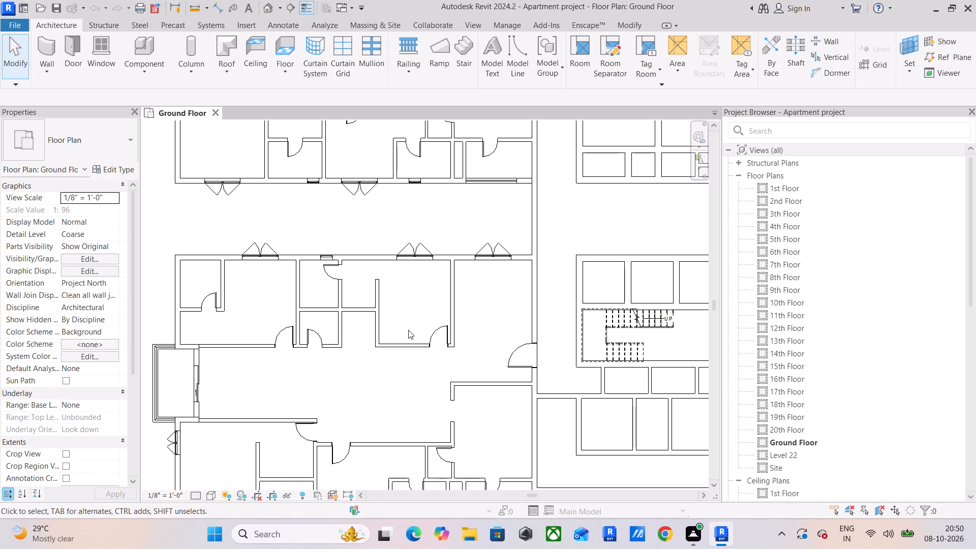
pyautogui.scroll(-3, 477, 288)
pyautogui.moveTo(529, 291); pyautogui.dragTo(354, 449, button='middle')
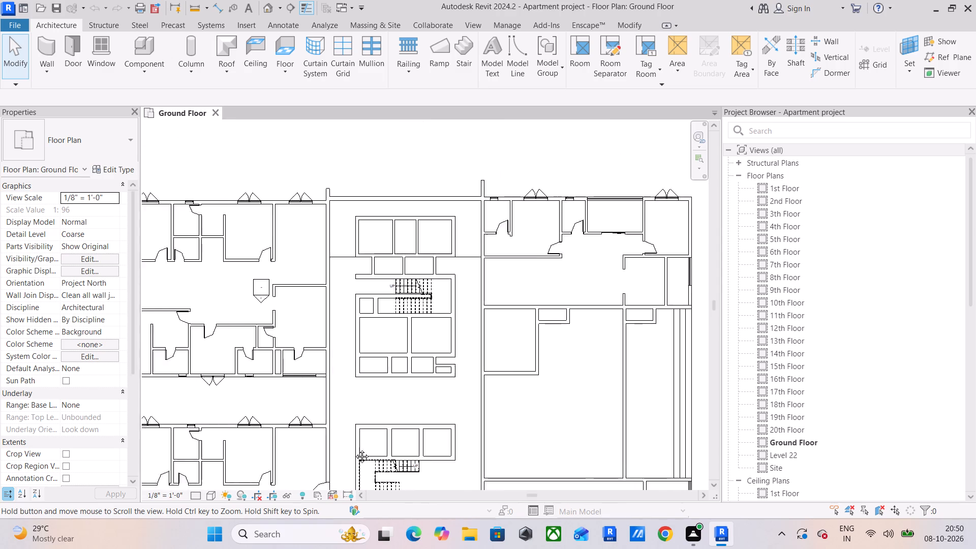
pyautogui.moveTo(354, 449); pyautogui.dragTo(423, 363, button='middle')
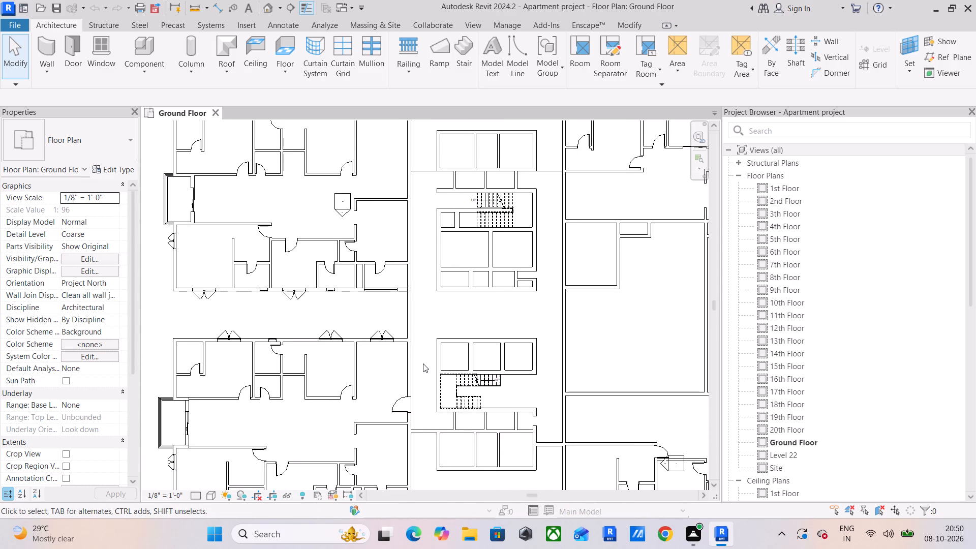
# Open the default 3D view and inspect the building's facades, balconies, windows and stair openings from several sides.
pyautogui.click(266, 2)
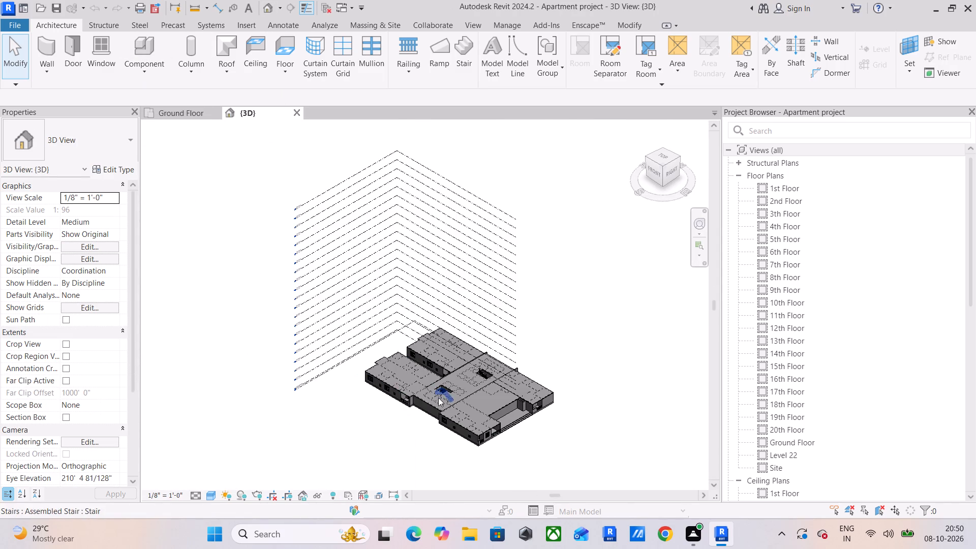
pyautogui.scroll(4, 449, 398)
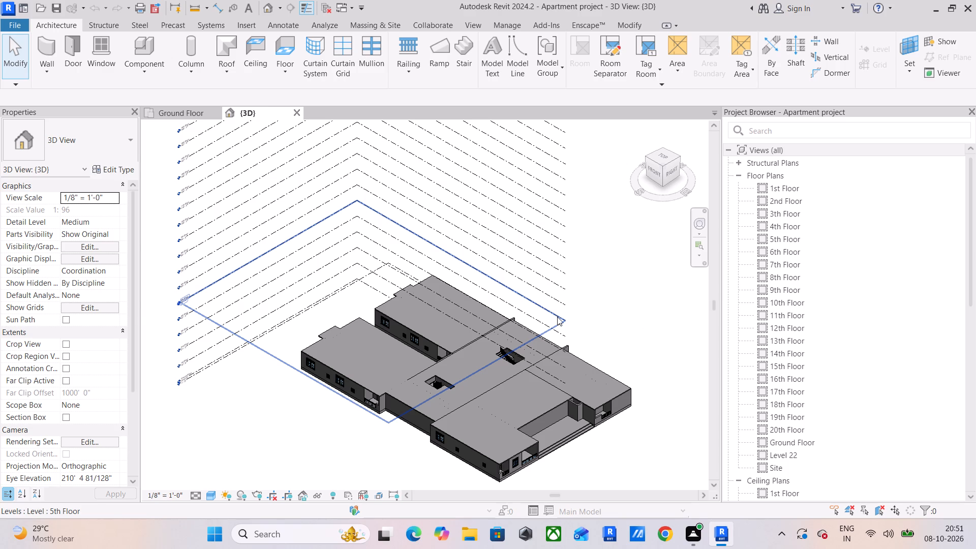
pyautogui.scroll(5, 514, 404)
pyautogui.moveTo(518, 403); pyautogui.dragTo(471, 258, button='middle')
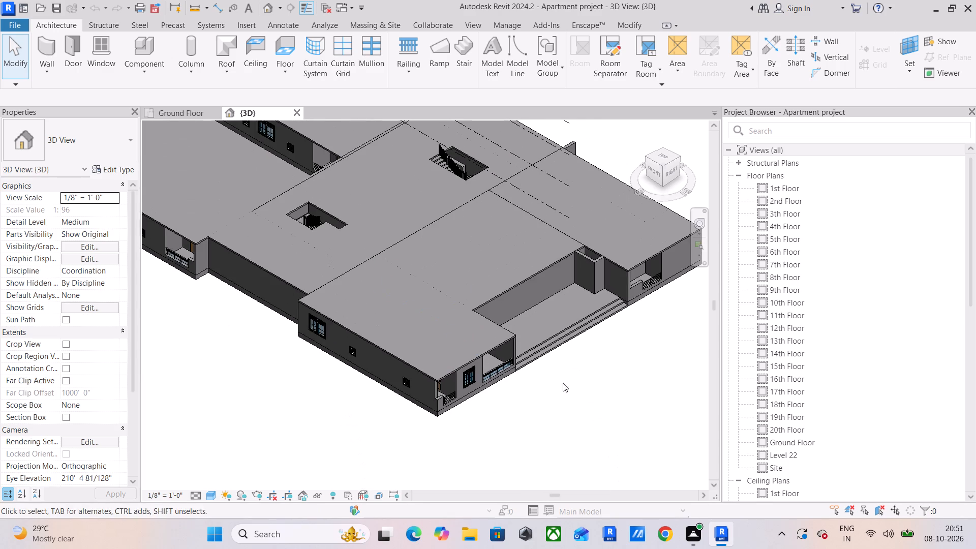
pyautogui.scroll(4, 614, 282)
pyautogui.scroll(-5, 492, 267)
pyautogui.scroll(4, 408, 196)
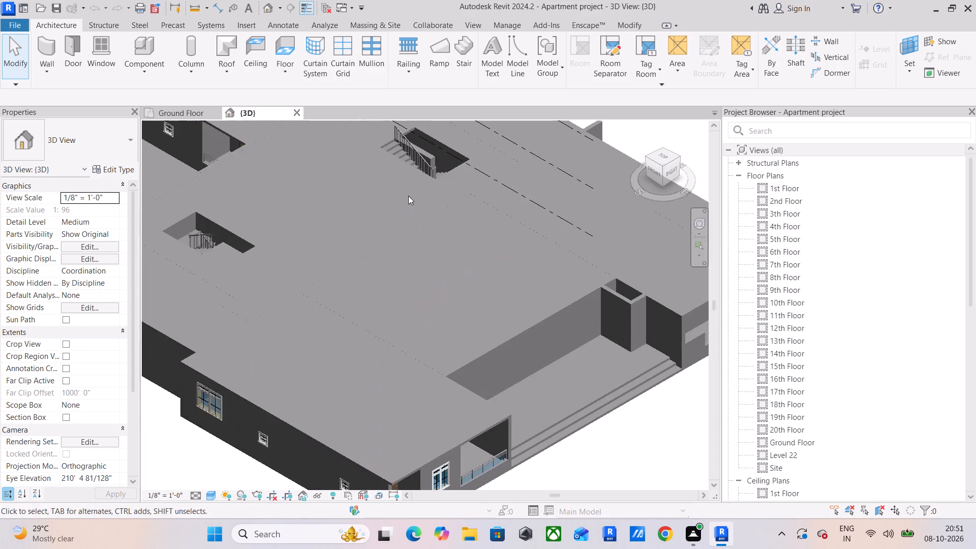
pyautogui.moveTo(424, 223); pyautogui.dragTo(482, 342, button='middle')
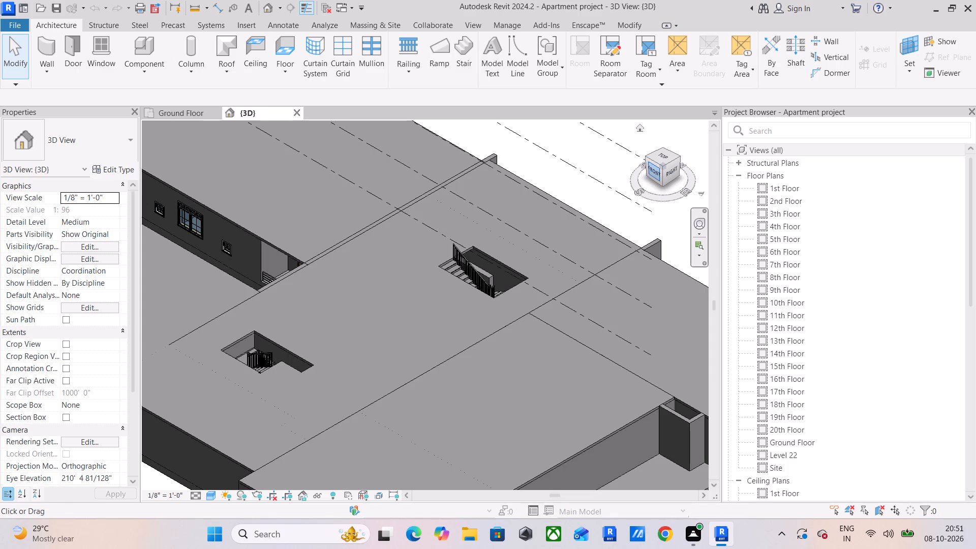
pyautogui.moveTo(654, 171); pyautogui.dragTo(706, 159)
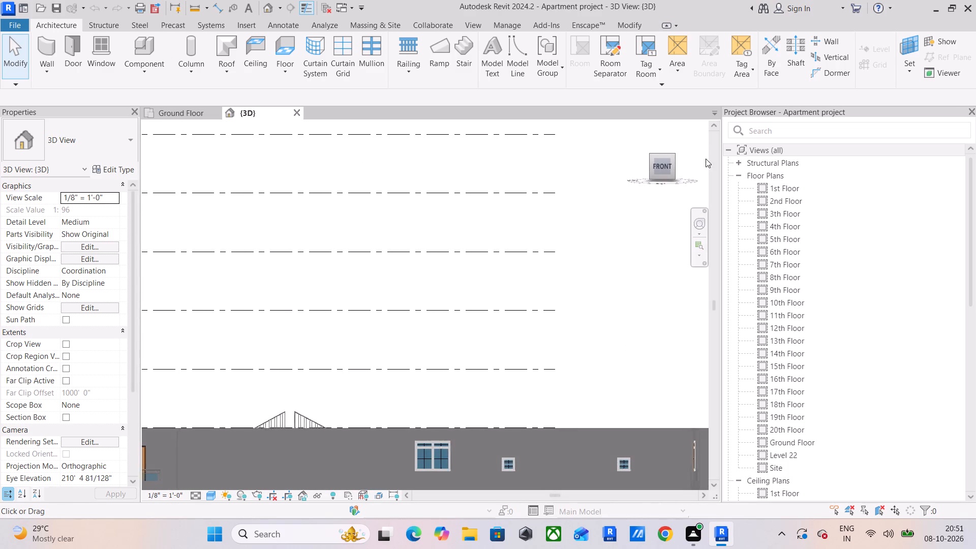
pyautogui.moveTo(706, 159); pyautogui.dragTo(686, 174)
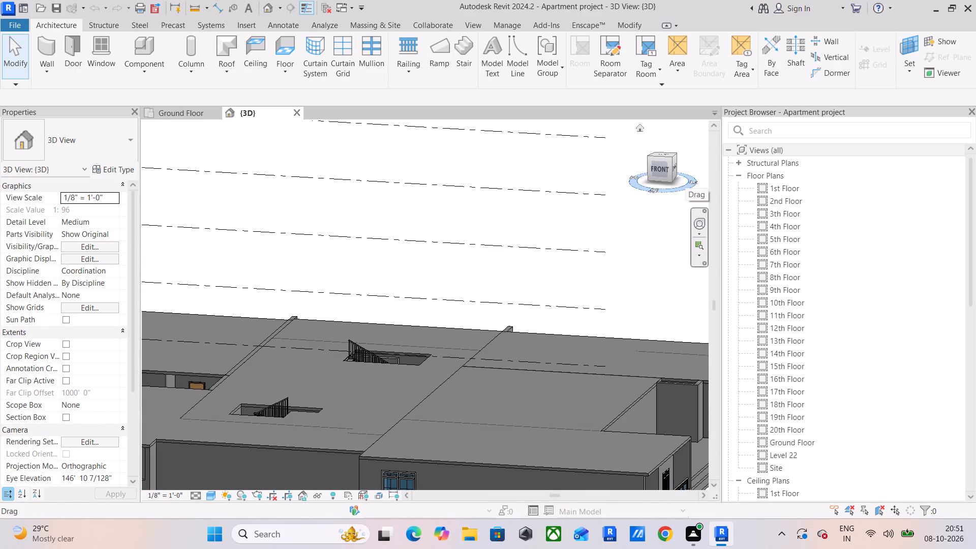
pyautogui.scroll(-2, 652, 179)
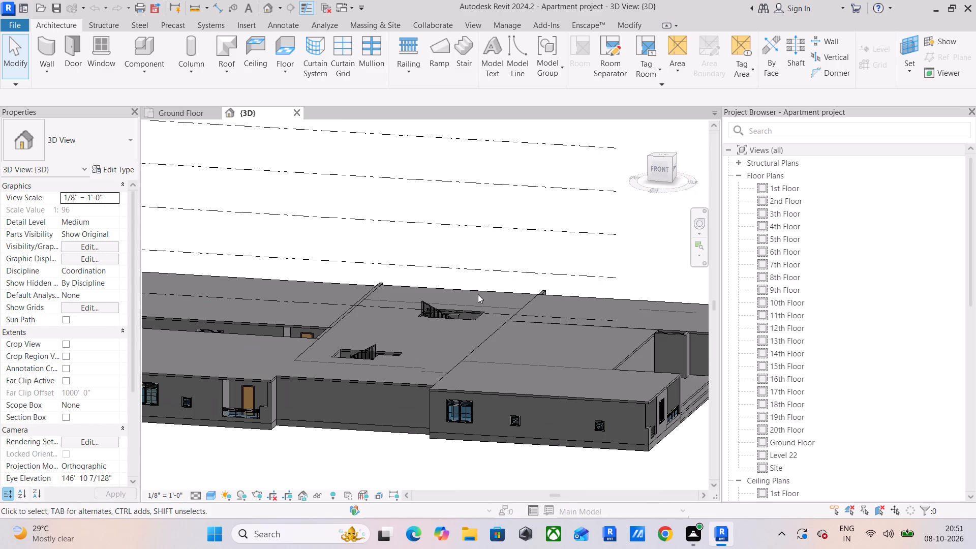
pyautogui.scroll(-3, 480, 287)
pyautogui.keyDown('shift'); pyautogui.moveTo(489, 276); pyautogui.dragTo(511, 307, button='middle'); pyautogui.keyUp('shift')
pyautogui.moveTo(369, 294); pyautogui.dragTo(507, 251, button='middle')
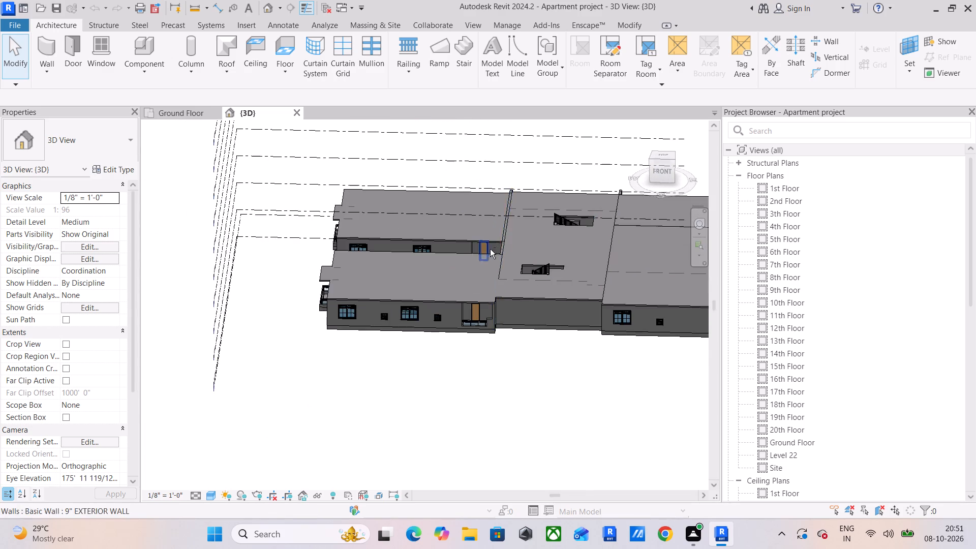
pyautogui.keyDown('shift'); pyautogui.moveTo(475, 268); pyautogui.dragTo(422, 316, button='middle'); pyautogui.keyUp('shift')
pyautogui.moveTo(460, 274); pyautogui.dragTo(332, 324, button='middle')
pyautogui.scroll(5, 353, 313)
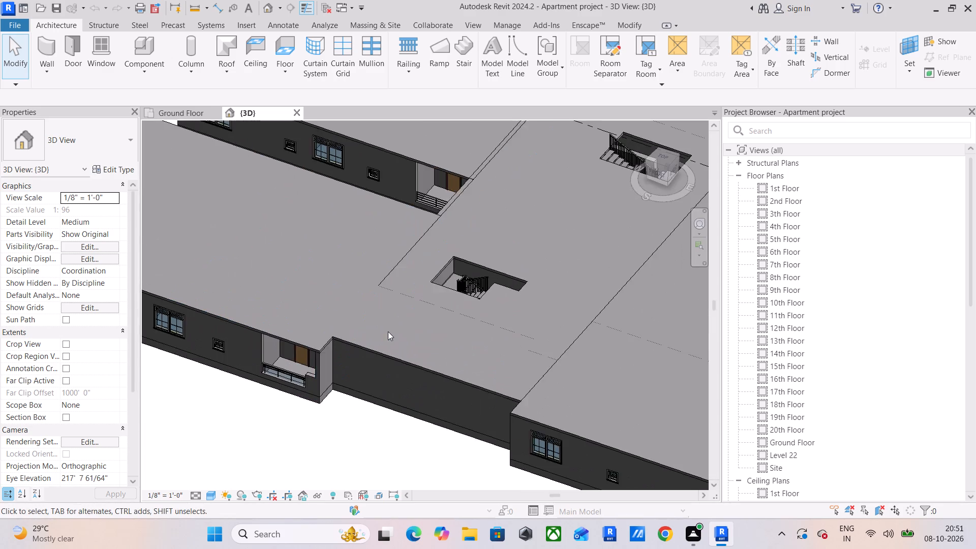
pyautogui.scroll(-2, 388, 331)
pyautogui.keyDown('shift'); pyautogui.moveTo(388, 331); pyautogui.dragTo(517, 259, button='middle'); pyautogui.keyUp('shift')
pyautogui.scroll(-3, 373, 295)
pyautogui.moveTo(368, 296); pyautogui.dragTo(408, 285, button='middle')
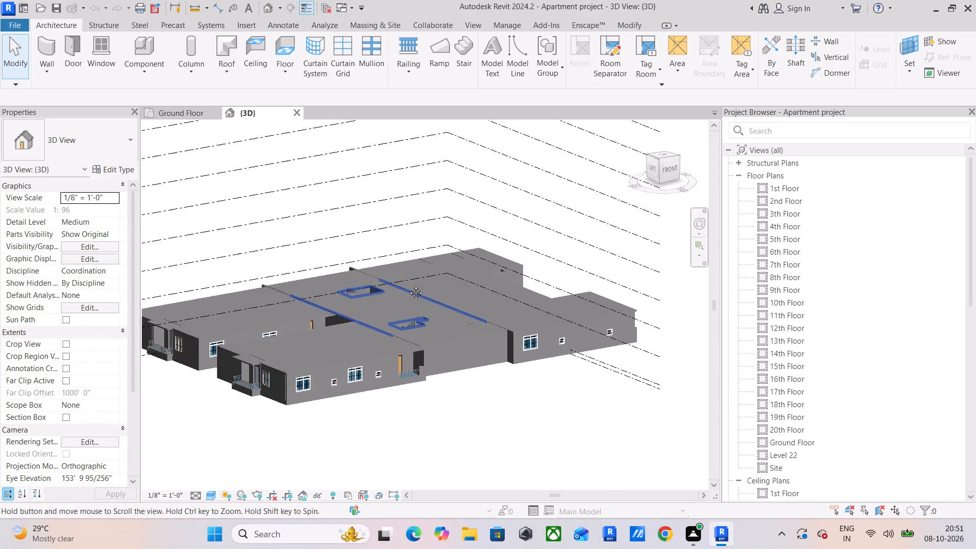
pyautogui.moveTo(408, 285); pyautogui.dragTo(490, 252, button='middle')
pyautogui.scroll(6, 304, 290)
pyautogui.keyDown('shift'); pyautogui.moveTo(291, 306); pyautogui.dragTo(402, 285, button='middle'); pyautogui.keyUp('shift')
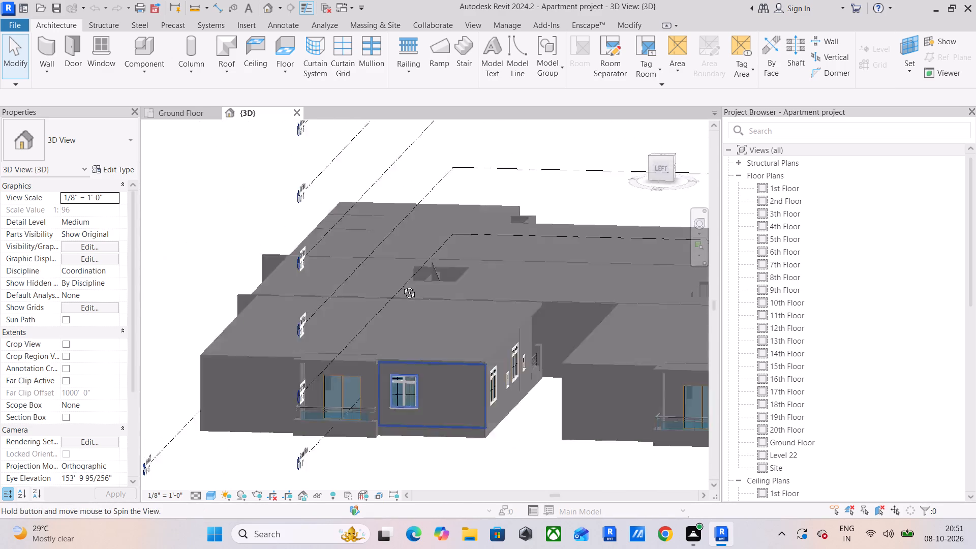
pyautogui.keyDown('shift'); pyautogui.moveTo(402, 285); pyautogui.dragTo(464, 279, button='middle'); pyautogui.keyUp('shift')
pyautogui.scroll(-5, 433, 321)
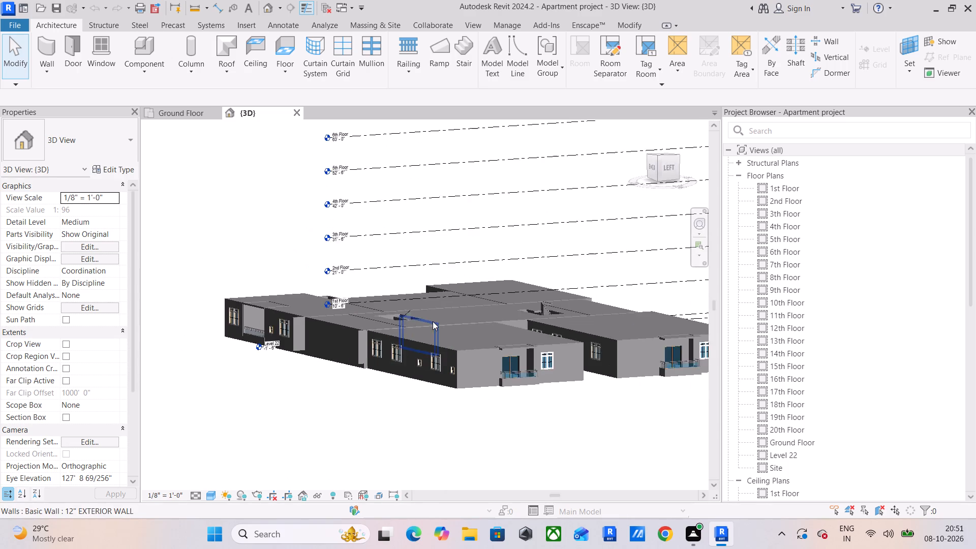
pyautogui.keyDown('shift'); pyautogui.moveTo(362, 334); pyautogui.dragTo(405, 393, button='middle'); pyautogui.keyUp('shift')
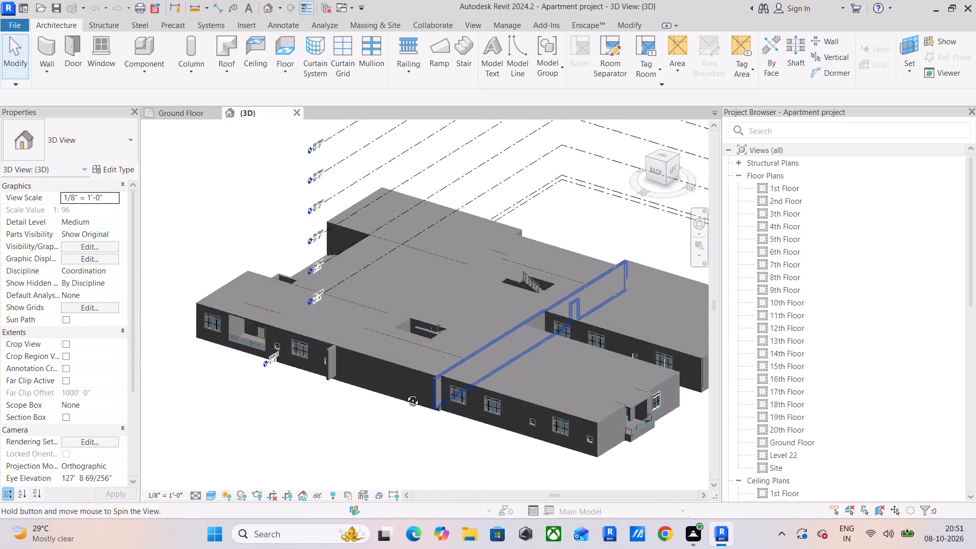
pyautogui.keyDown('shift'); pyautogui.moveTo(405, 393); pyautogui.dragTo(364, 378, button='middle'); pyautogui.keyUp('shift')
pyautogui.scroll(5, 309, 339)
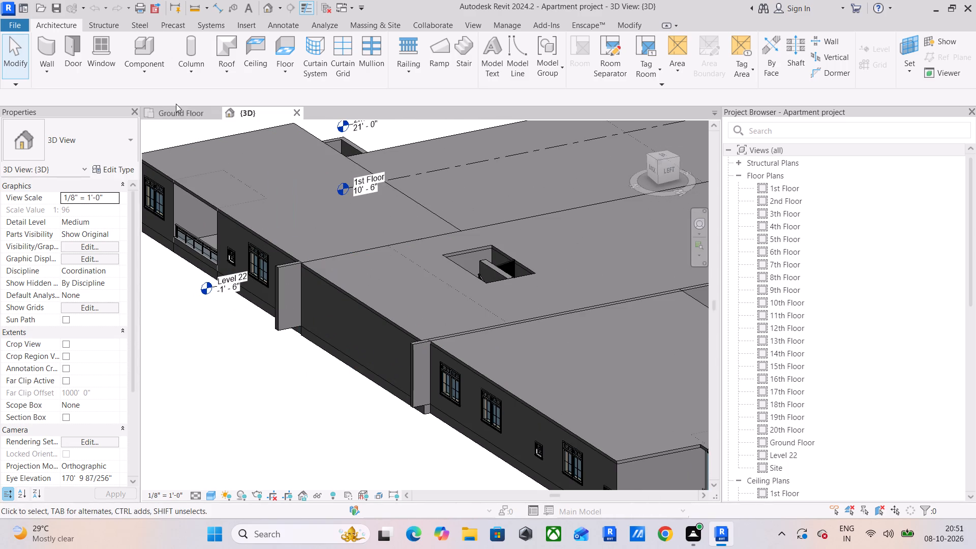
# On the Ground Floor plan, place a 3' x 7' Bed Room Doors door in the lower core's lower-left room, top wall, centred 1'-8" from its left wall.
pyautogui.click(176, 104)
pyautogui.click(177, 109)
pyautogui.scroll(-8, 340, 251)
pyautogui.scroll(3, 384, 340)
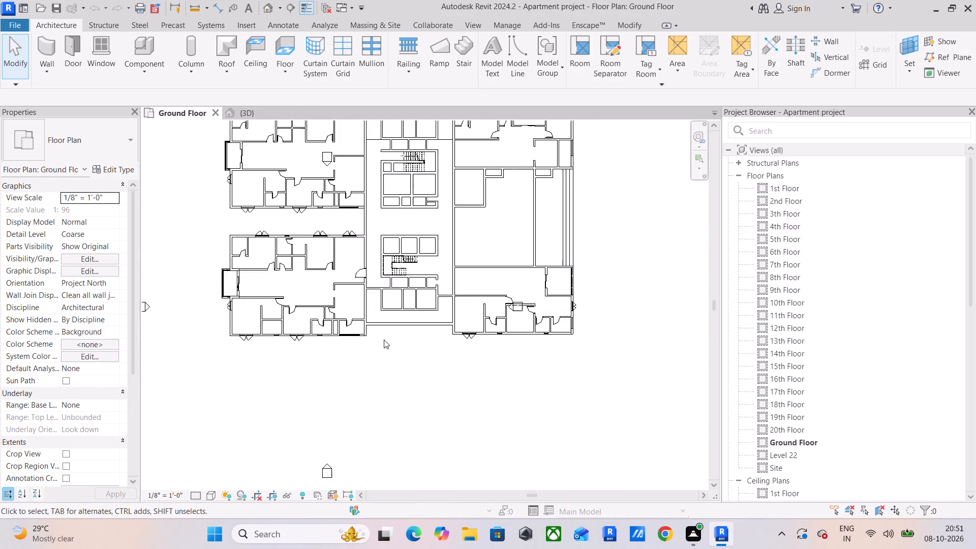
pyautogui.scroll(8, 384, 340)
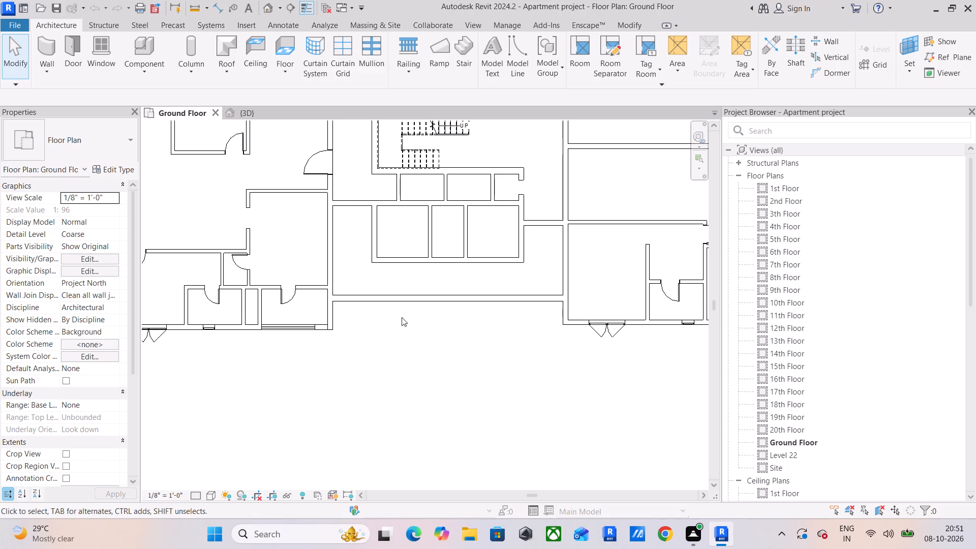
pyautogui.scroll(-1, 438, 283)
pyautogui.moveTo(438, 283); pyautogui.dragTo(415, 331, button='middle')
pyautogui.scroll(4, 243, 328)
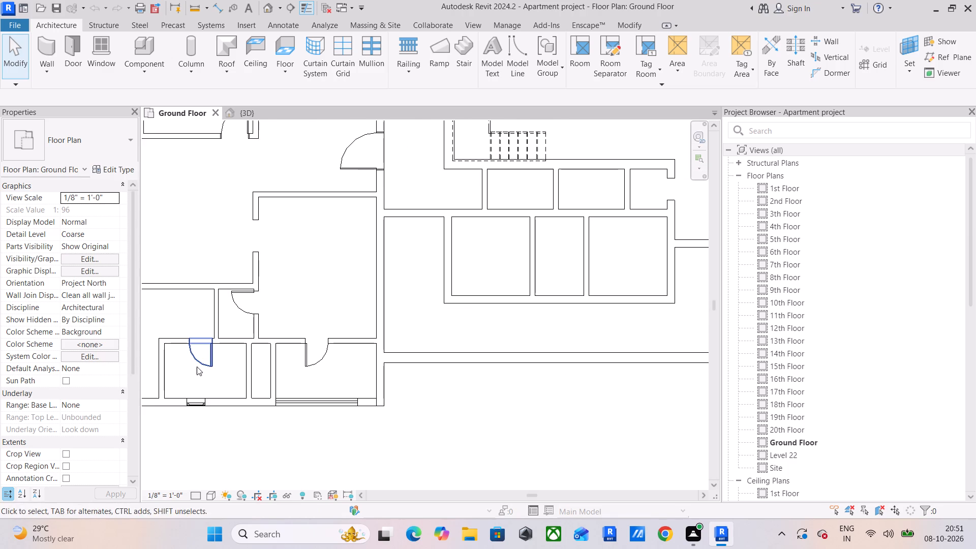
pyautogui.click(197, 367)
pyautogui.click(309, 279)
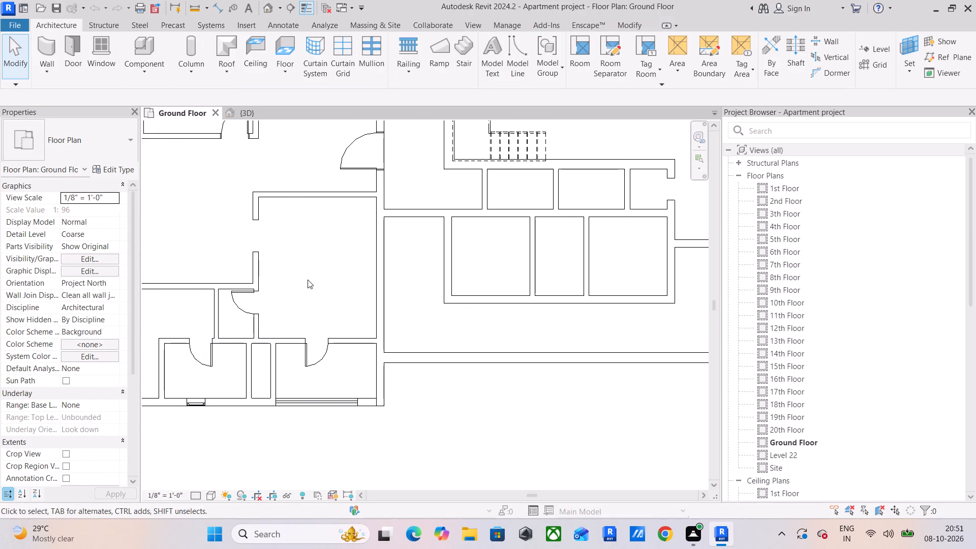
pyautogui.moveTo(322, 280); pyautogui.dragTo(463, 279, button='middle')
pyautogui.click(223, 308)
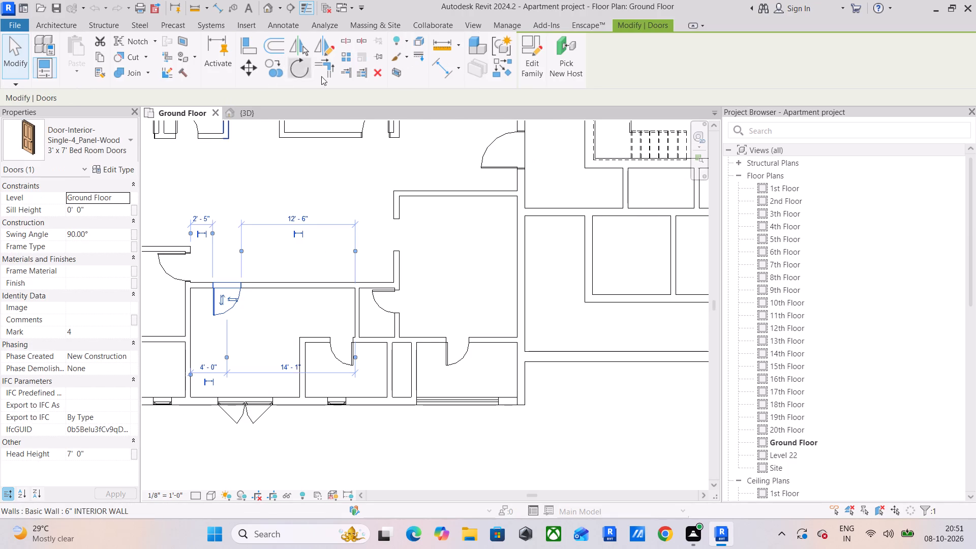
pyautogui.click(510, 65)
pyautogui.moveTo(539, 215); pyautogui.dragTo(228, 250, button='middle')
pyautogui.scroll(1, 419, 255)
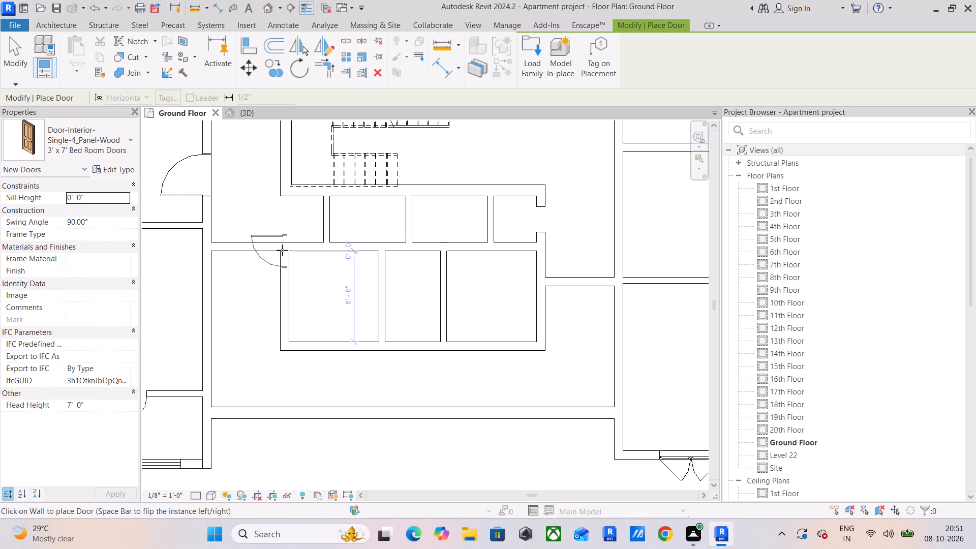
pyautogui.scroll(5, 284, 250)
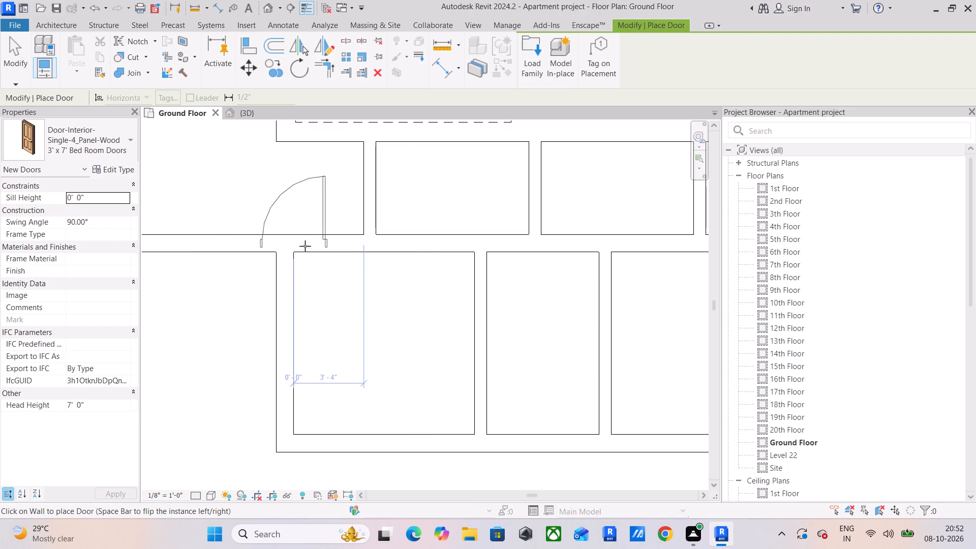
pyautogui.click(328, 250)
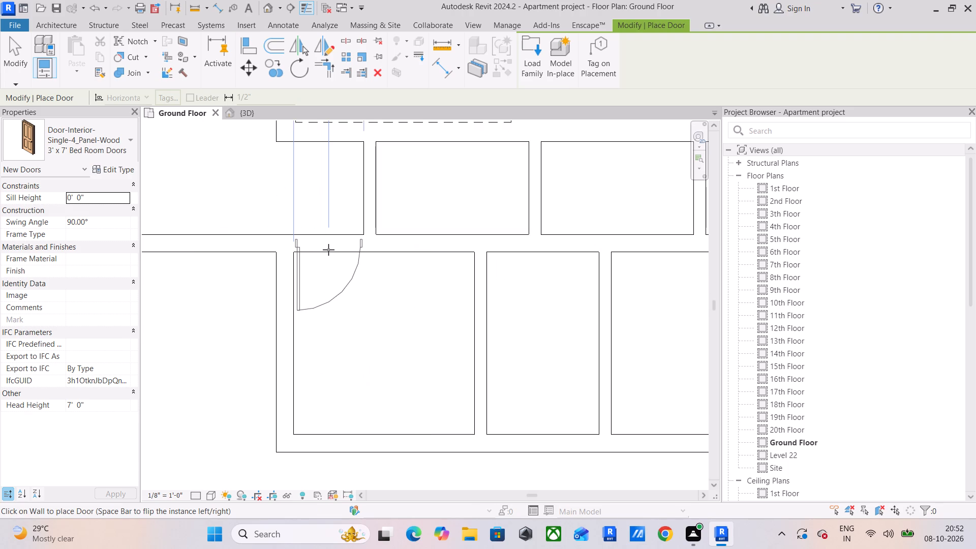
# Place a matching door in the top wall of the lower core's lower-right room, hinged on the right, centred 2'-0 1/2" from its right wall.
pyautogui.moveTo(459, 282); pyautogui.dragTo(300, 291, button='middle')
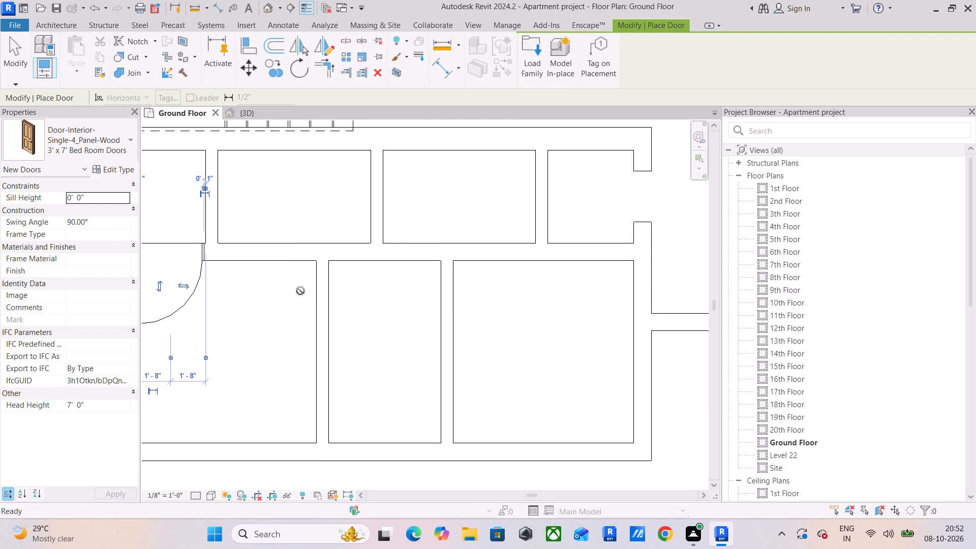
pyautogui.press('space')
pyautogui.click(596, 262)
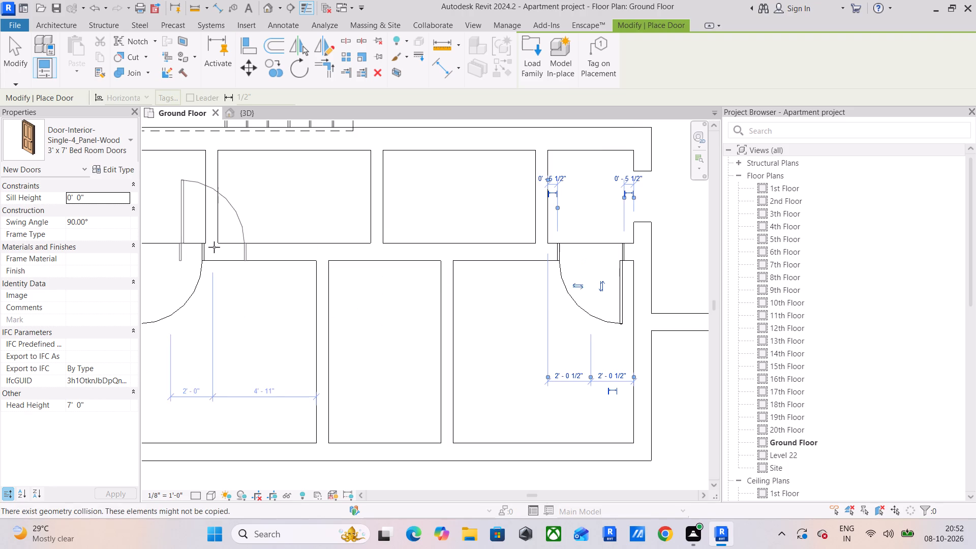
# Place a matching door in the upper core's large left room below the stair, in its left wall, hinged at the lower jamb, centred 2'-0" from the lower wall.
pyautogui.moveTo(218, 248); pyautogui.dragTo(588, 274, button='middle')
pyautogui.scroll(-8, 590, 273)
pyautogui.moveTo(575, 284); pyautogui.dragTo(392, 462, button='middle')
pyautogui.moveTo(463, 345); pyautogui.dragTo(418, 438, button='middle')
pyautogui.moveTo(386, 284); pyautogui.dragTo(373, 330, button='middle')
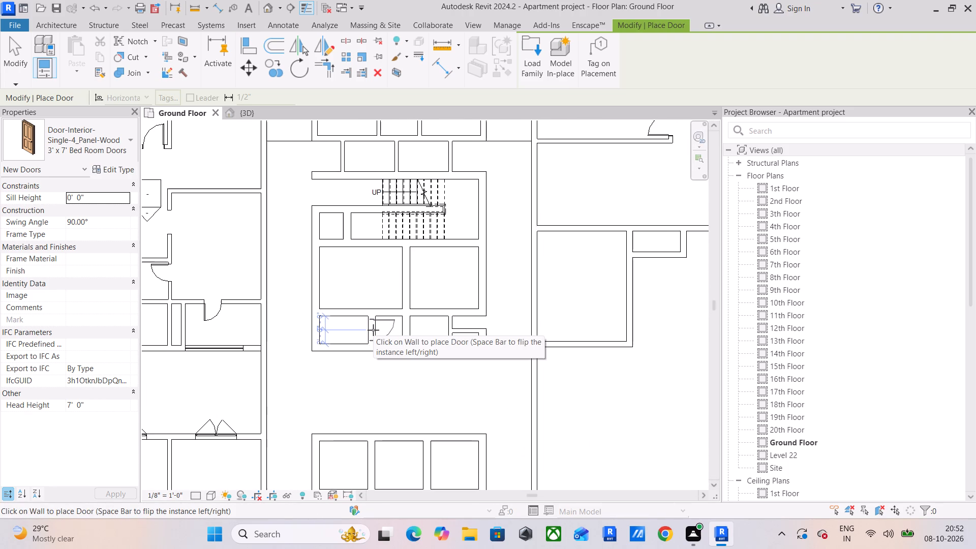
pyautogui.scroll(5, 319, 323)
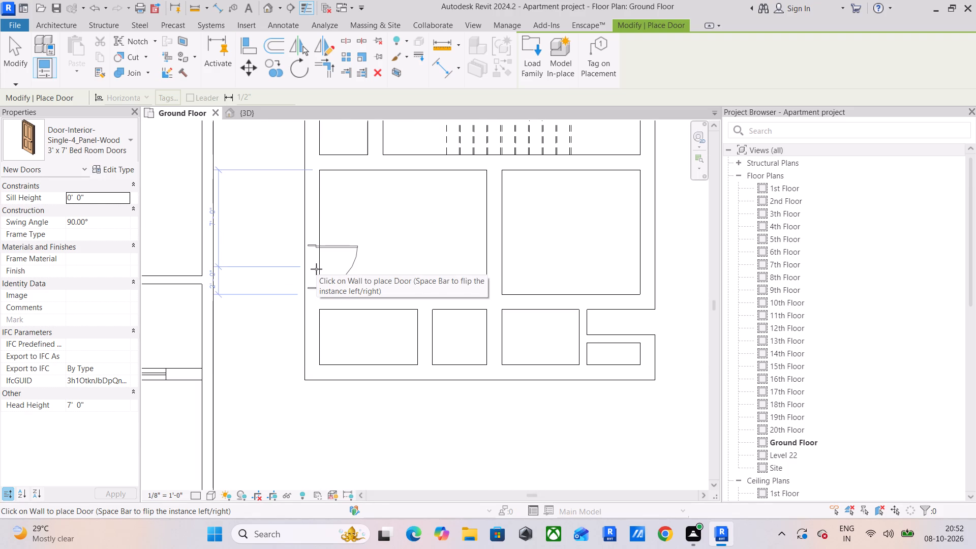
pyautogui.press('space')
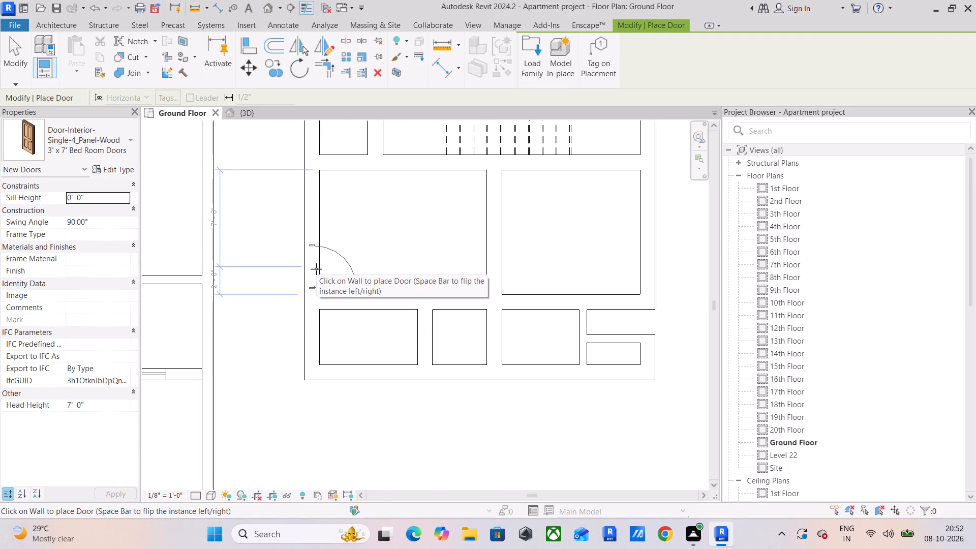
pyautogui.click(316, 269)
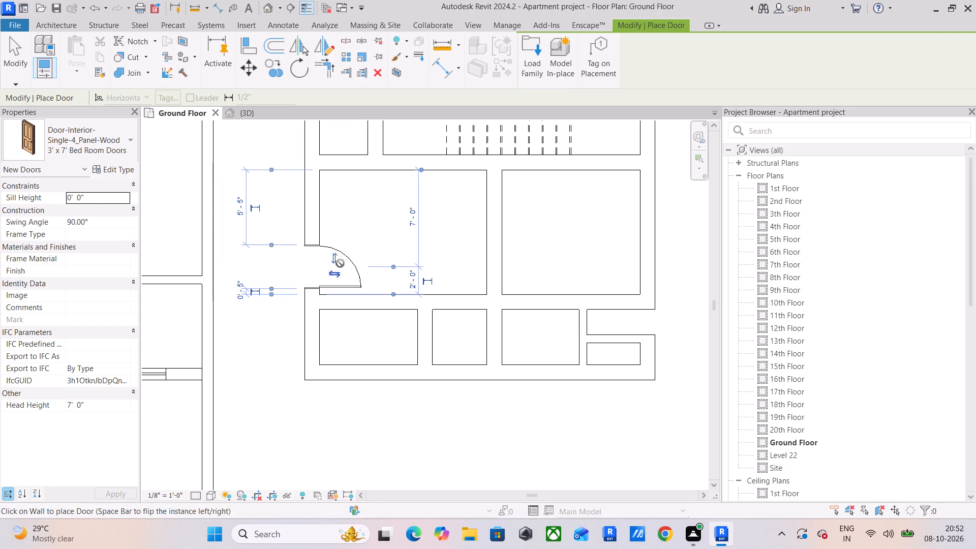
# Place a 3' x 7' Bed Room Doors door in the wall between the upper core's stair and large left room, centred 2'-0" from the small room's wall.
pyautogui.moveTo(359, 252); pyautogui.dragTo(326, 433, button='middle')
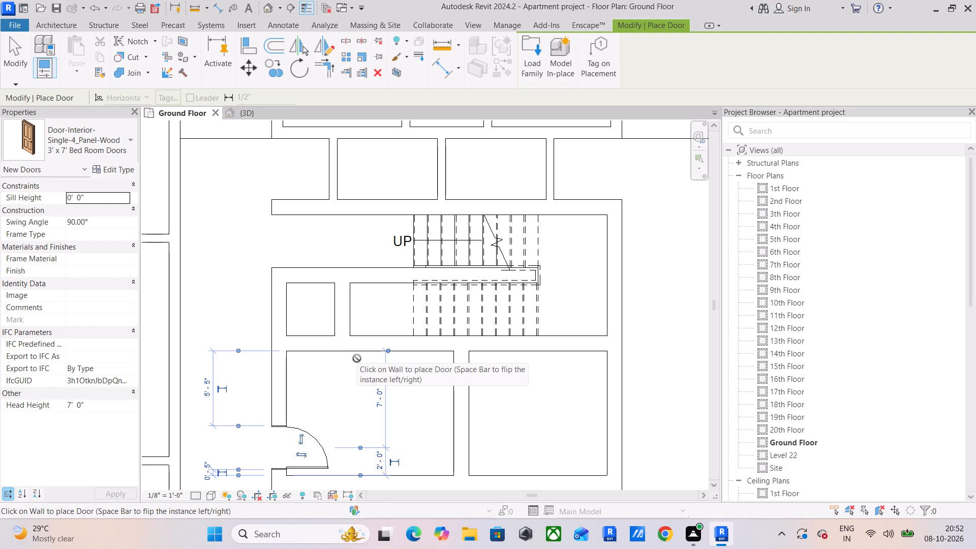
pyautogui.click(380, 339)
pyautogui.scroll(3, 367, 307)
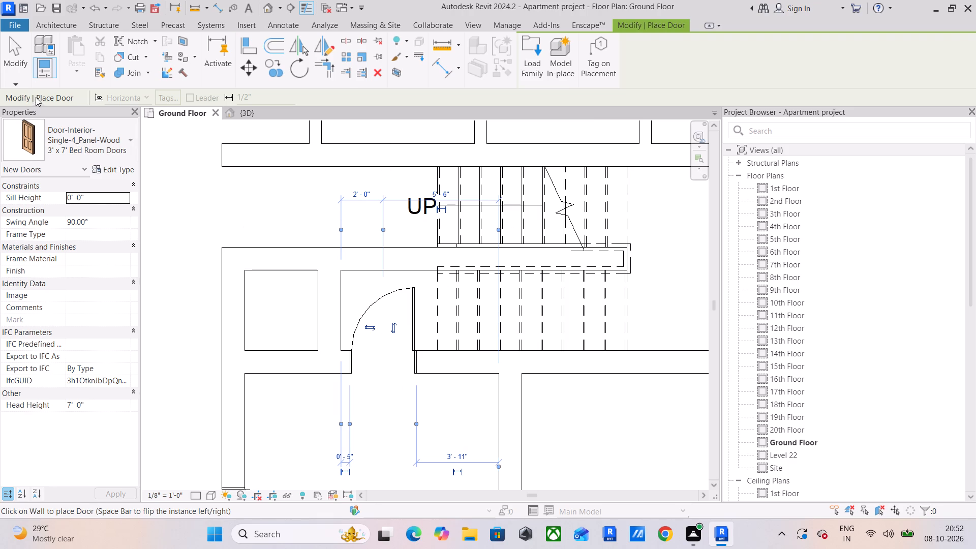
pyautogui.click(24, 51)
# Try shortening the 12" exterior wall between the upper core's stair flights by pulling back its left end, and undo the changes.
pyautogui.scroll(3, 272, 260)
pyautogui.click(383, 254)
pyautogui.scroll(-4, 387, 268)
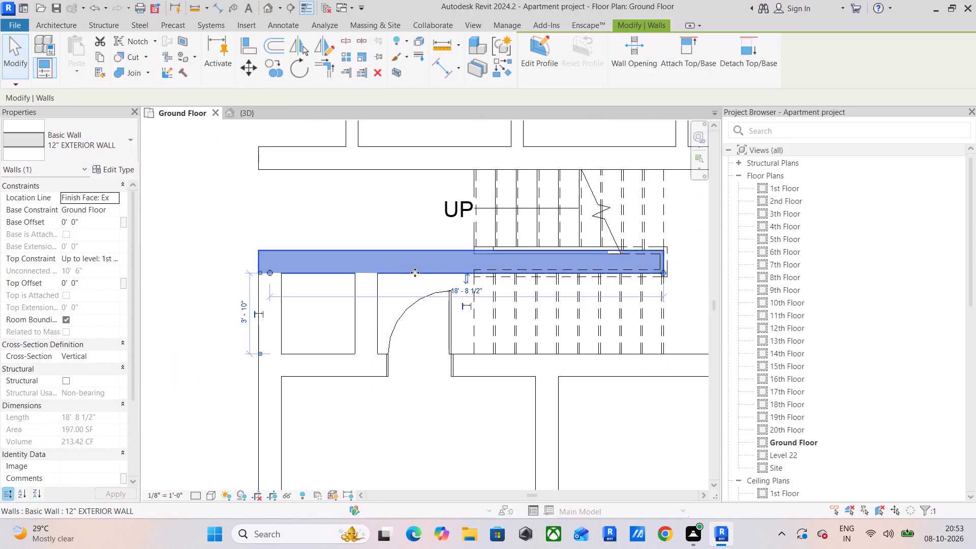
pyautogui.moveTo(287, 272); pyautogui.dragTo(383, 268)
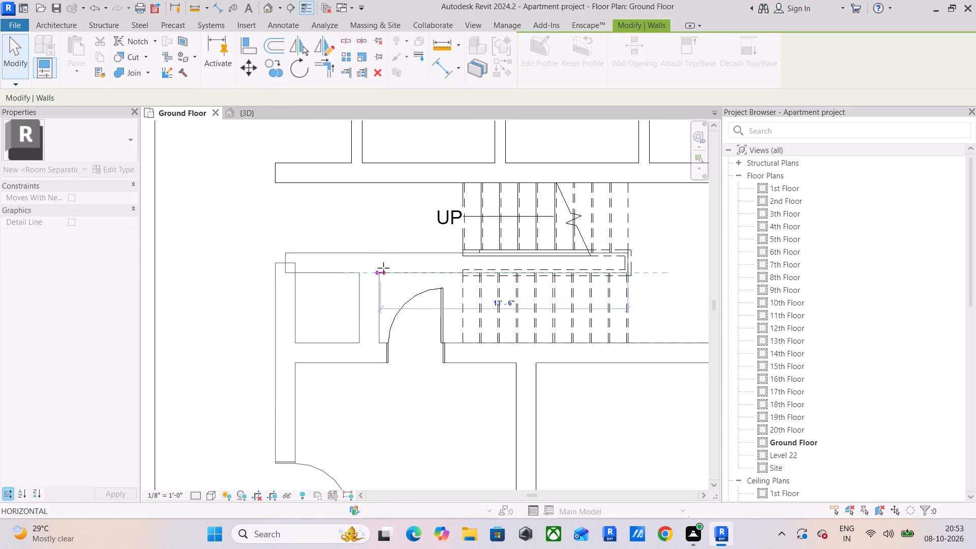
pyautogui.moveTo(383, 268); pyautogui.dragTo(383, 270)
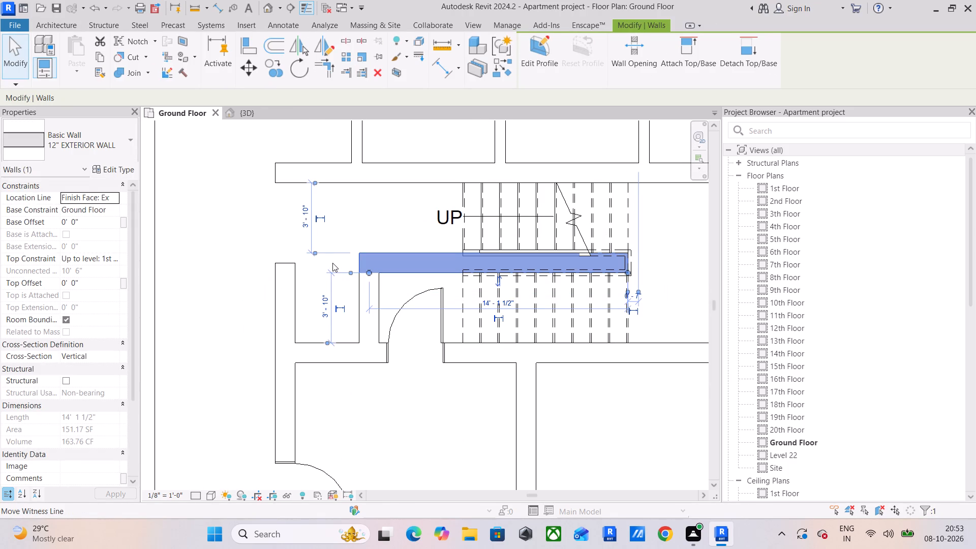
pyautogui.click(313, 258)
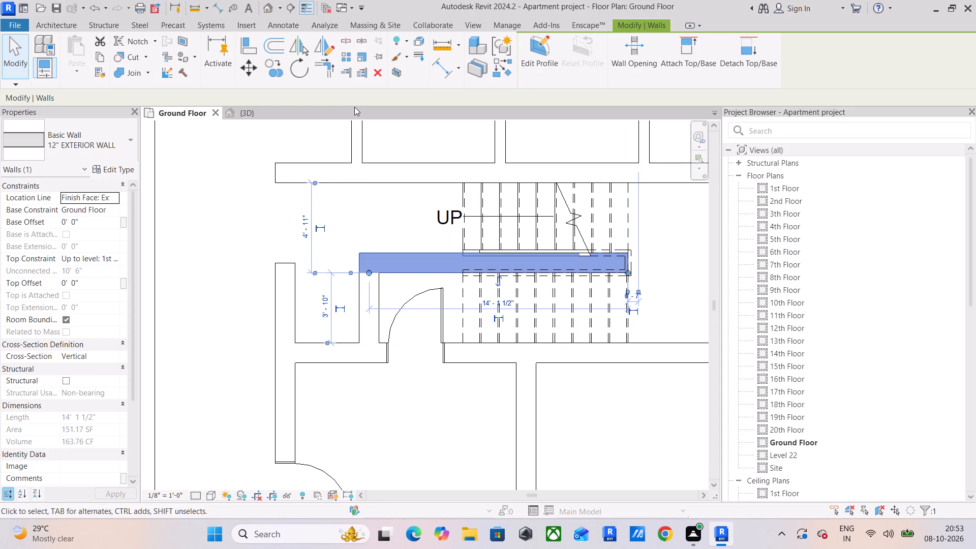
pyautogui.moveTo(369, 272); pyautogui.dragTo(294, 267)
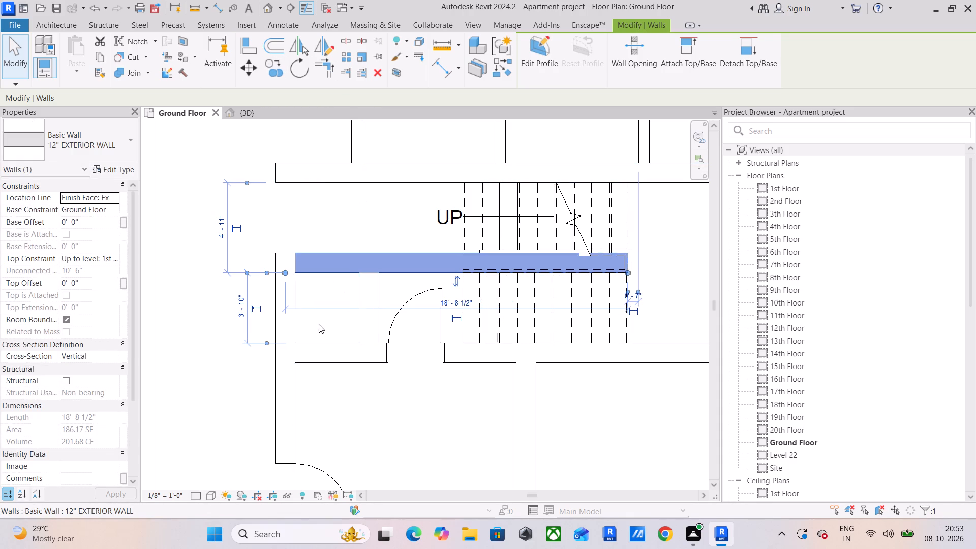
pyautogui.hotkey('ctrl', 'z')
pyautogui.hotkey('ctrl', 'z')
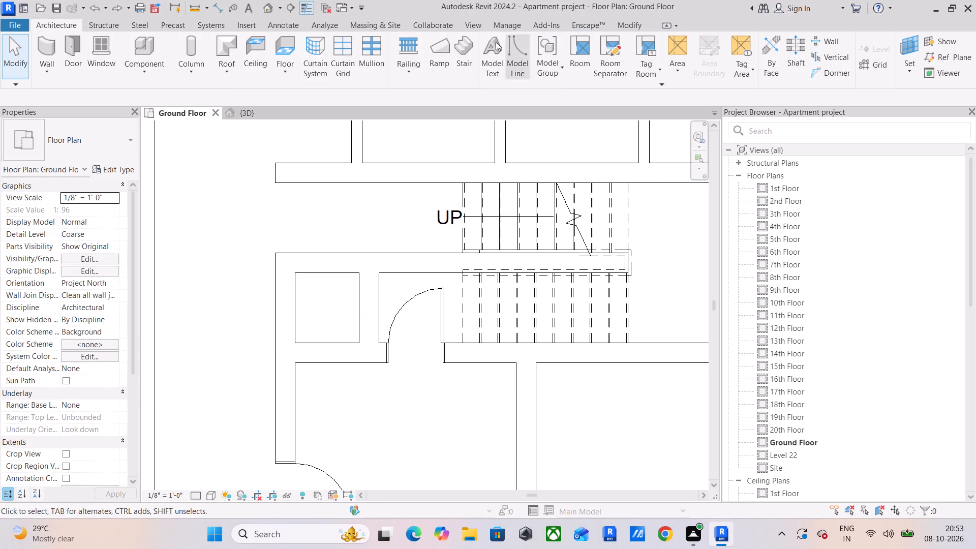
# Split the 12" wall between the flights at the small room's right face and the stair's first riser, and delete the 4'-7" middle segment.
pyautogui.click(639, 20)
pyautogui.click(347, 41)
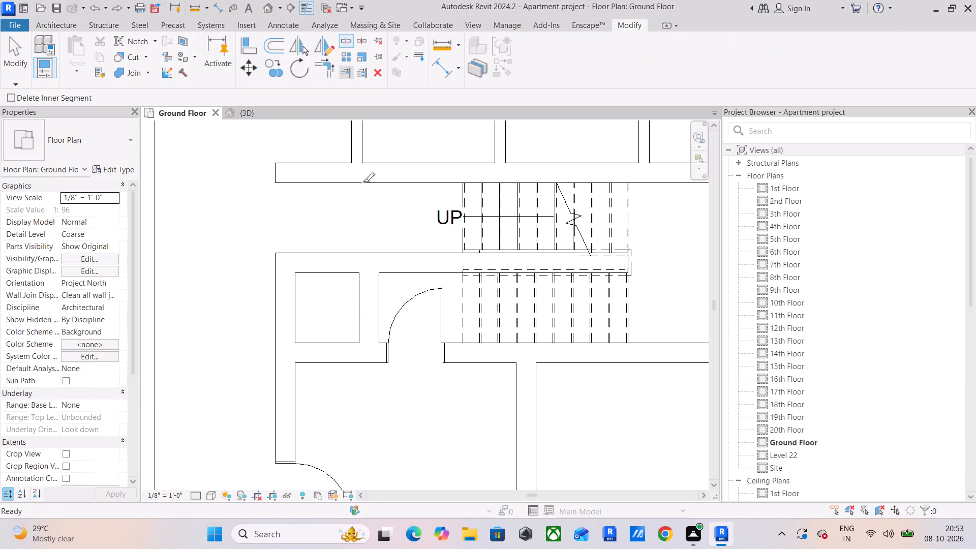
pyautogui.scroll(10, 376, 273)
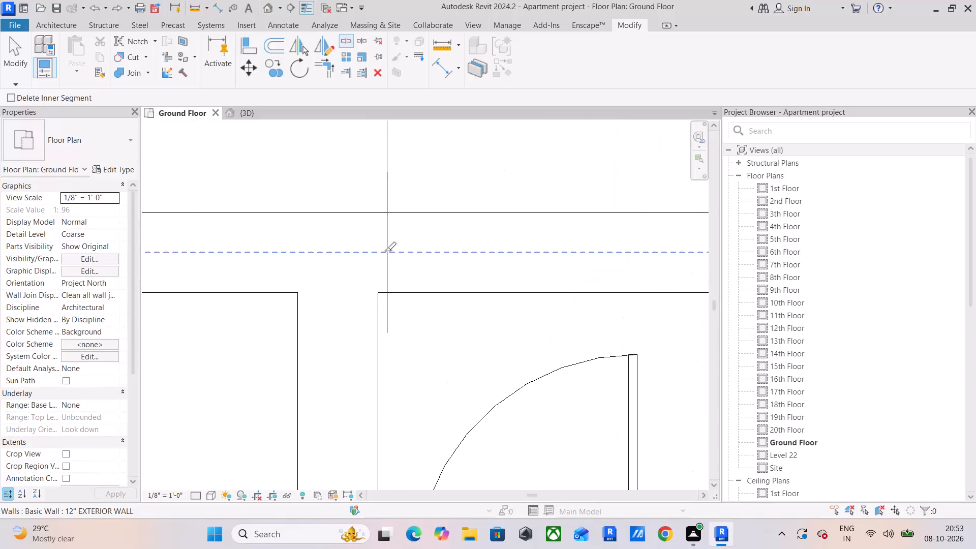
pyautogui.scroll(5, 379, 257)
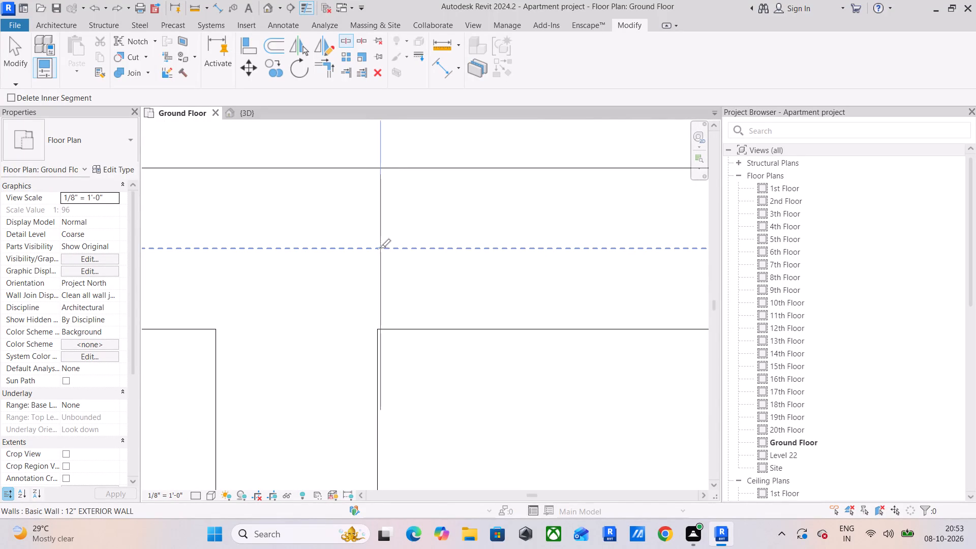
pyautogui.click(379, 248)
pyautogui.scroll(-9, 473, 256)
pyautogui.moveTo(495, 256); pyautogui.dragTo(234, 263, button='middle')
pyautogui.scroll(4, 392, 262)
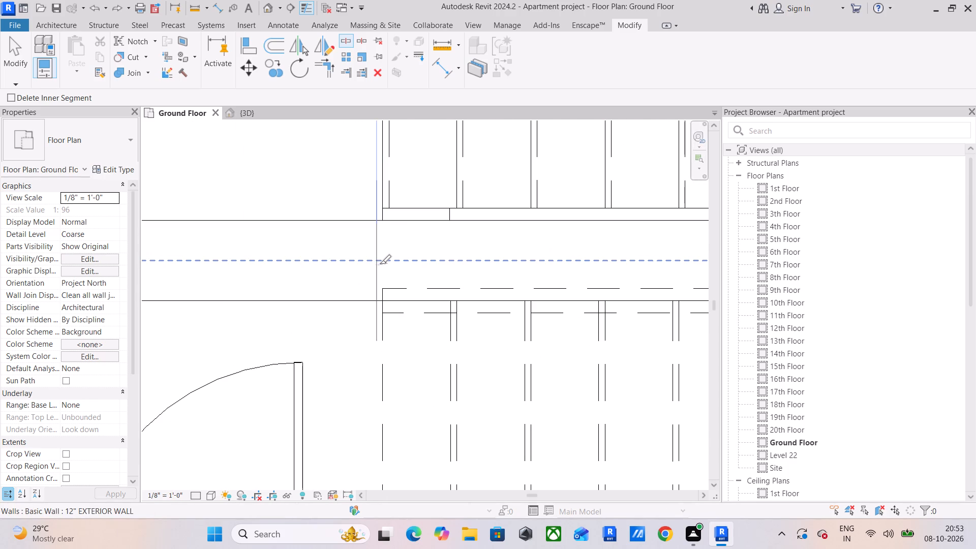
pyautogui.click(381, 263)
pyautogui.scroll(-11, 309, 265)
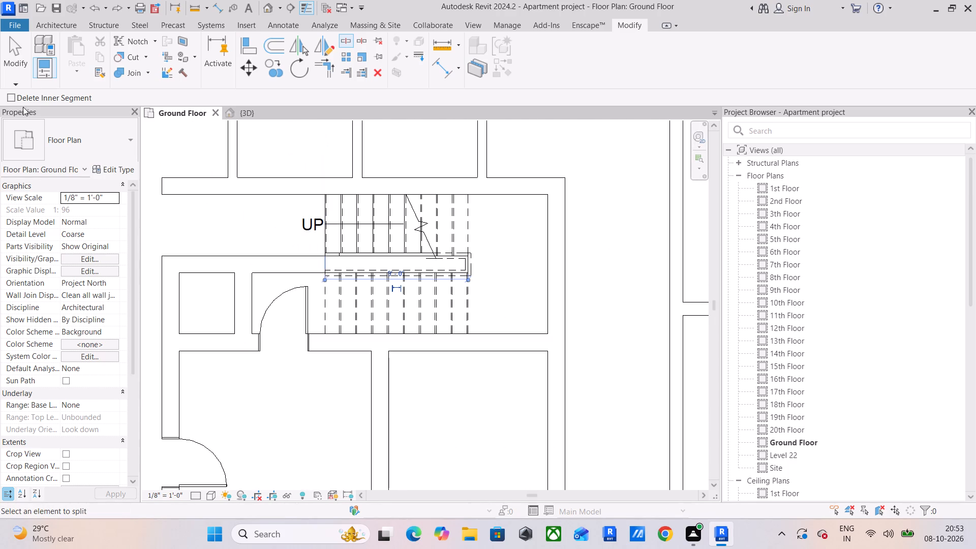
pyautogui.click(27, 64)
pyautogui.click(283, 269)
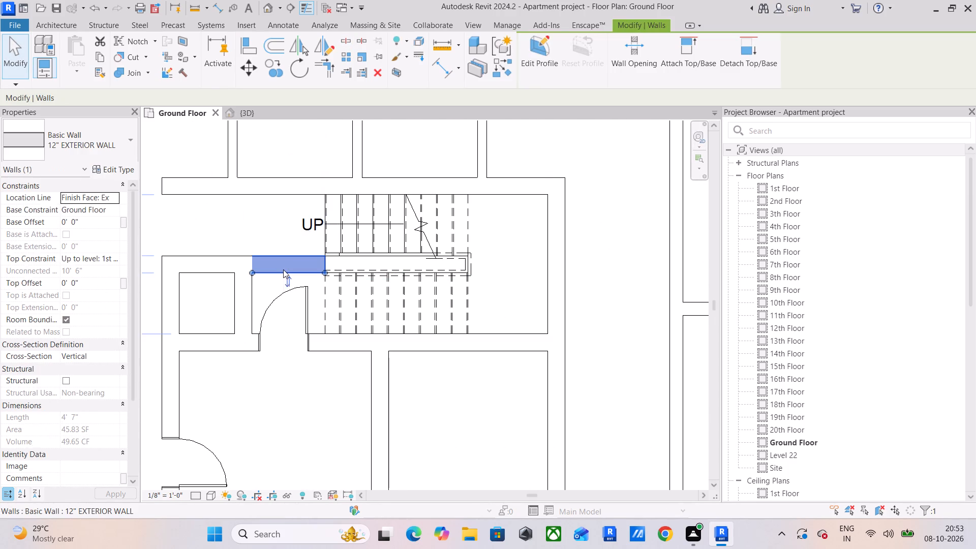
pyautogui.press('Delete')
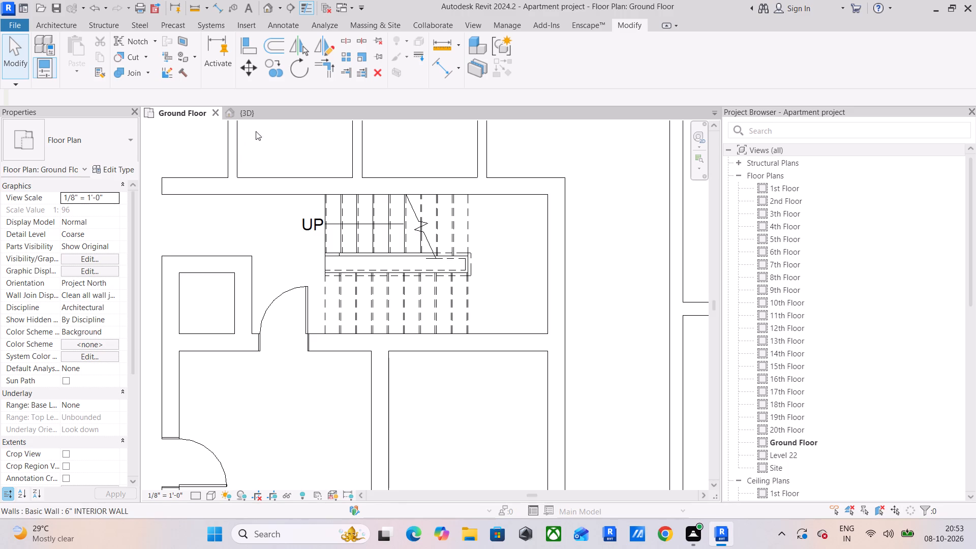
# In the 3D view, delete the remaining 12" exterior wall segment between the two flights of the upper core's stair.
pyautogui.click(255, 111)
pyautogui.moveTo(653, 165); pyautogui.dragTo(652, 165)
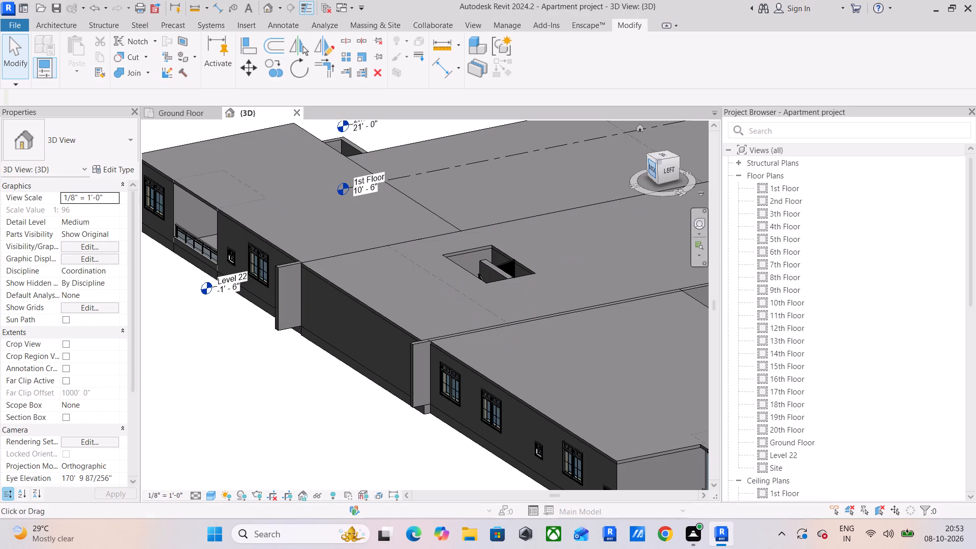
pyautogui.moveTo(652, 165); pyautogui.dragTo(691, 194)
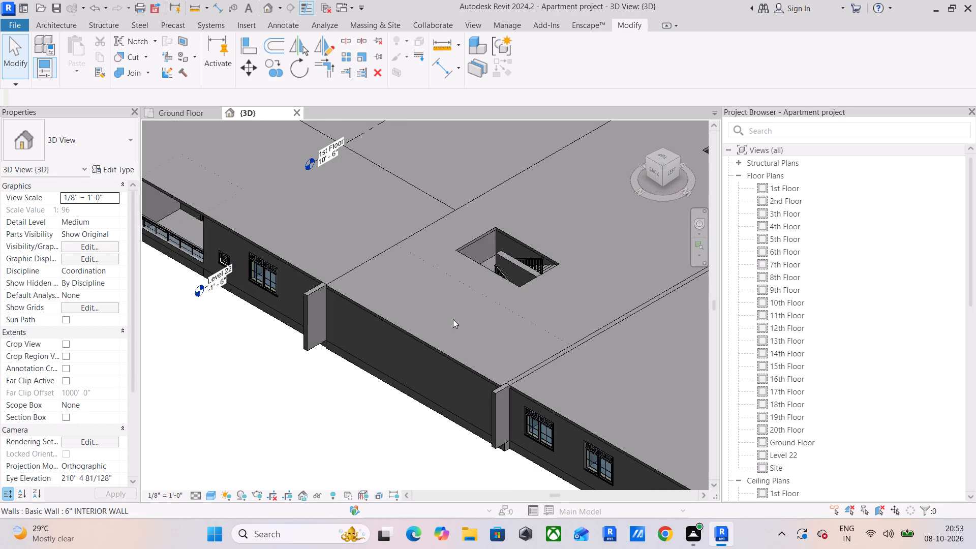
pyautogui.scroll(-5, 403, 351)
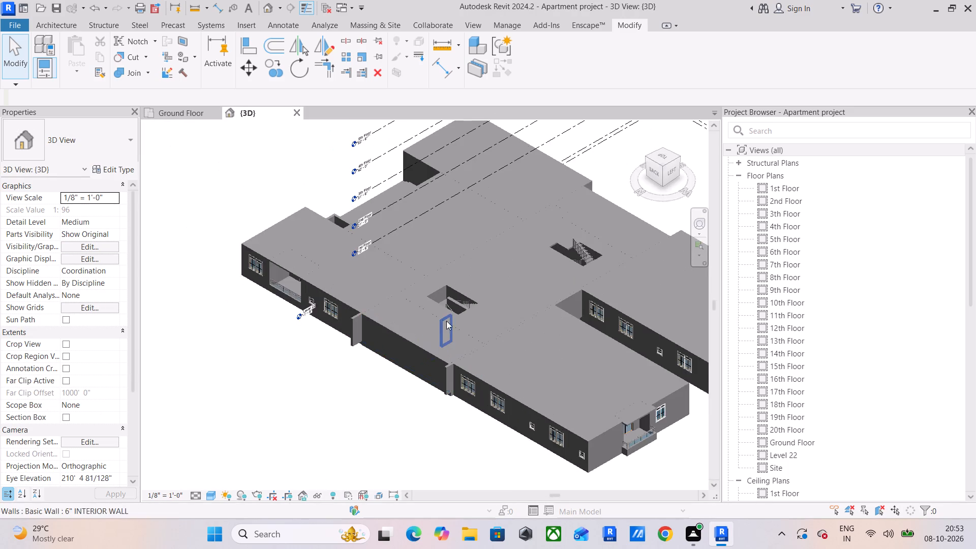
pyautogui.moveTo(446, 321); pyautogui.dragTo(292, 399, button='middle')
pyautogui.scroll(11, 501, 310)
pyautogui.keyDown('shift'); pyautogui.moveTo(312, 367); pyautogui.dragTo(350, 410, button='middle'); pyautogui.keyUp('shift')
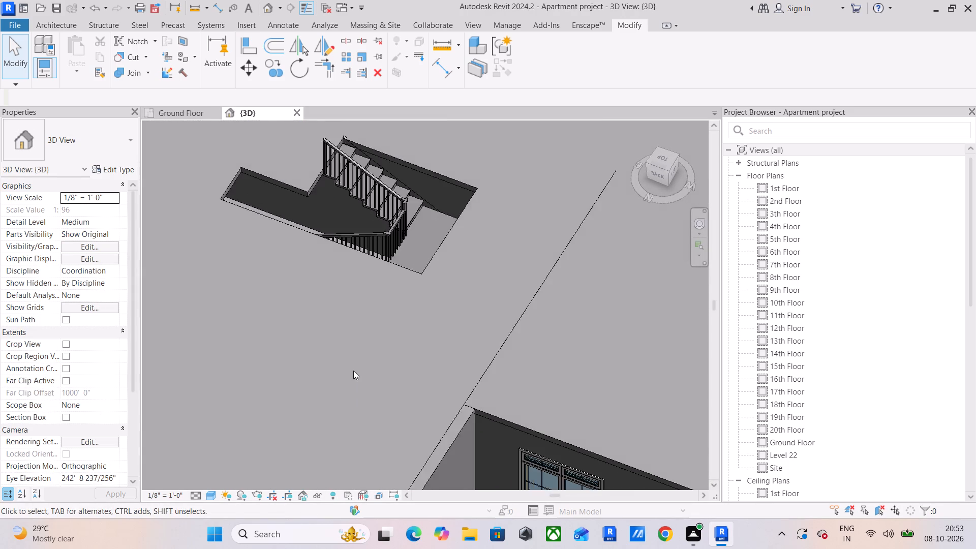
pyautogui.scroll(-3, 353, 369)
pyautogui.moveTo(351, 312); pyautogui.dragTo(386, 369, button='middle')
pyautogui.scroll(11, 364, 290)
pyautogui.scroll(-2, 382, 353)
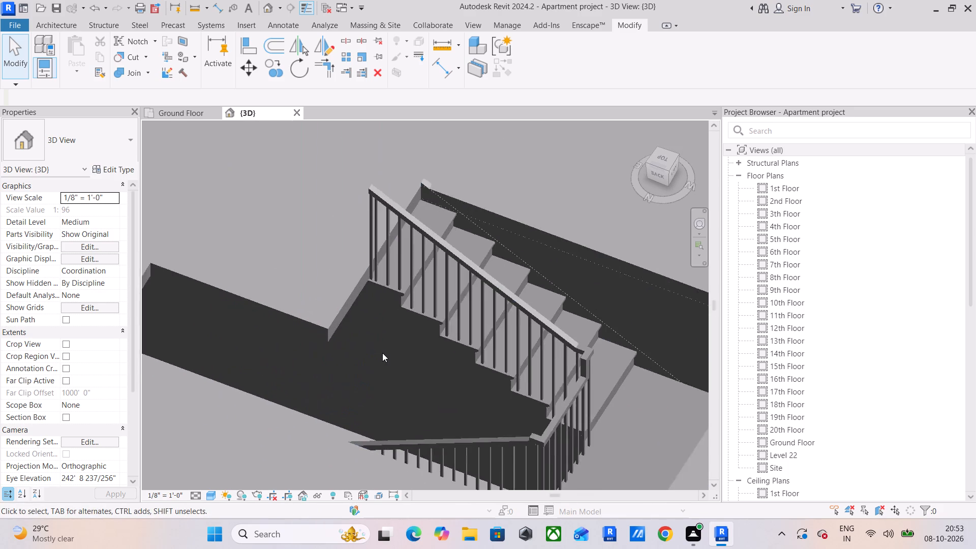
pyautogui.scroll(-11, 382, 353)
pyautogui.moveTo(384, 354); pyautogui.dragTo(479, 210, button='middle')
pyautogui.moveTo(416, 465); pyautogui.dragTo(494, 343, button='middle')
pyautogui.scroll(6, 335, 337)
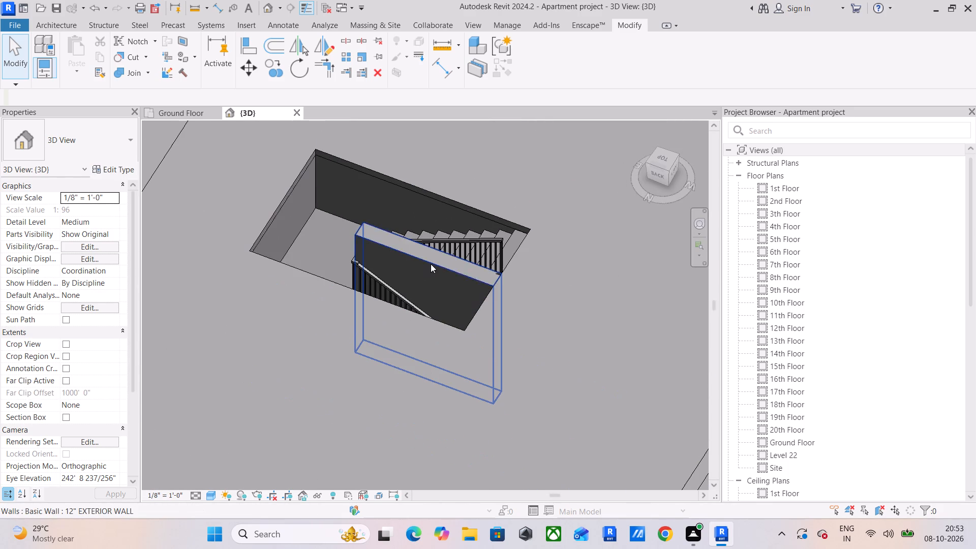
pyautogui.click(431, 264)
pyautogui.press('Delete')
# Examine the upper core's stair, railing, slab opening and the new door below it in 3D, along with the nearby facade.
pyautogui.scroll(-3, 431, 264)
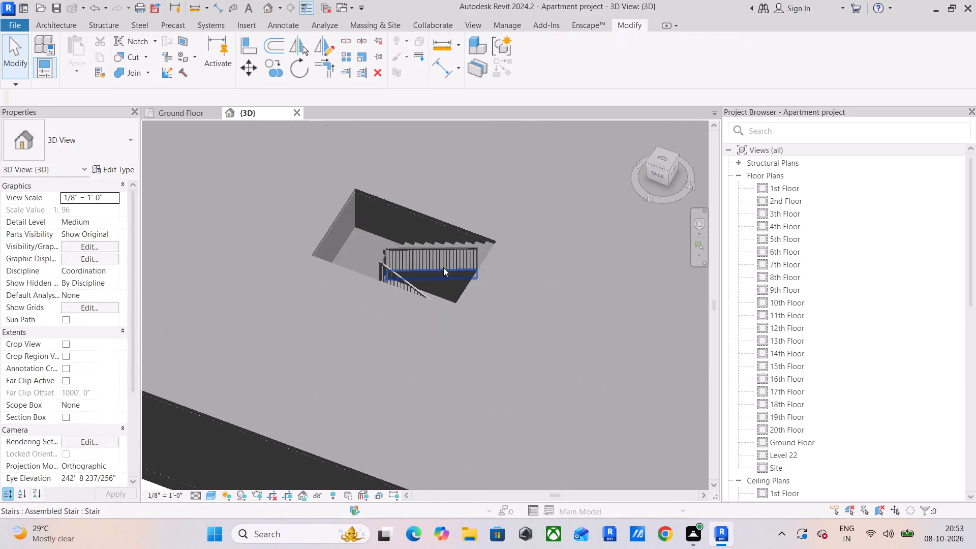
pyautogui.keyDown('shift'); pyautogui.moveTo(459, 252); pyautogui.dragTo(454, 294, button='middle'); pyautogui.keyUp('shift')
pyautogui.scroll(-5, 432, 236)
pyautogui.moveTo(443, 213); pyautogui.dragTo(387, 367, button='middle')
pyautogui.scroll(8, 378, 323)
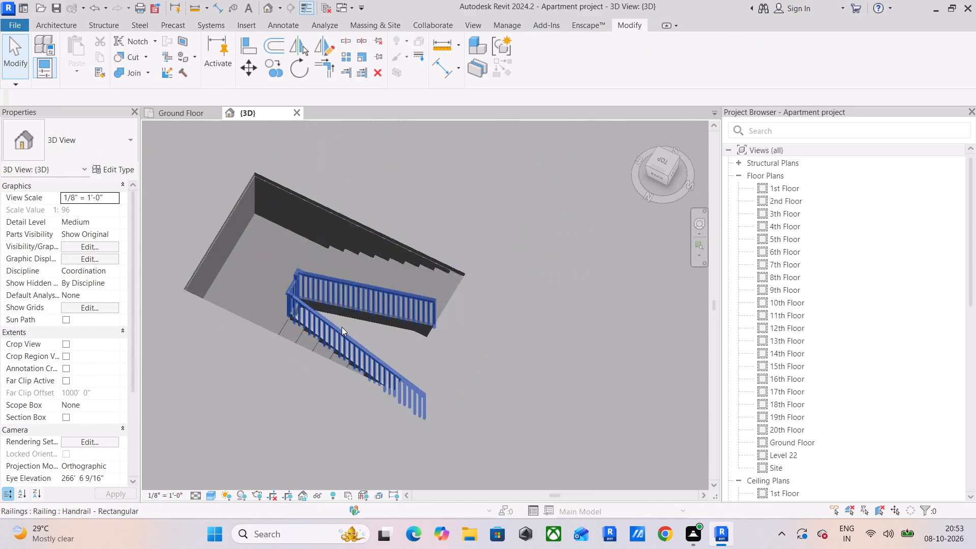
pyautogui.scroll(2, 342, 327)
pyautogui.keyDown('shift'); pyautogui.moveTo(340, 302); pyautogui.dragTo(354, 336, button='middle'); pyautogui.keyUp('shift')
pyautogui.scroll(-9, 355, 307)
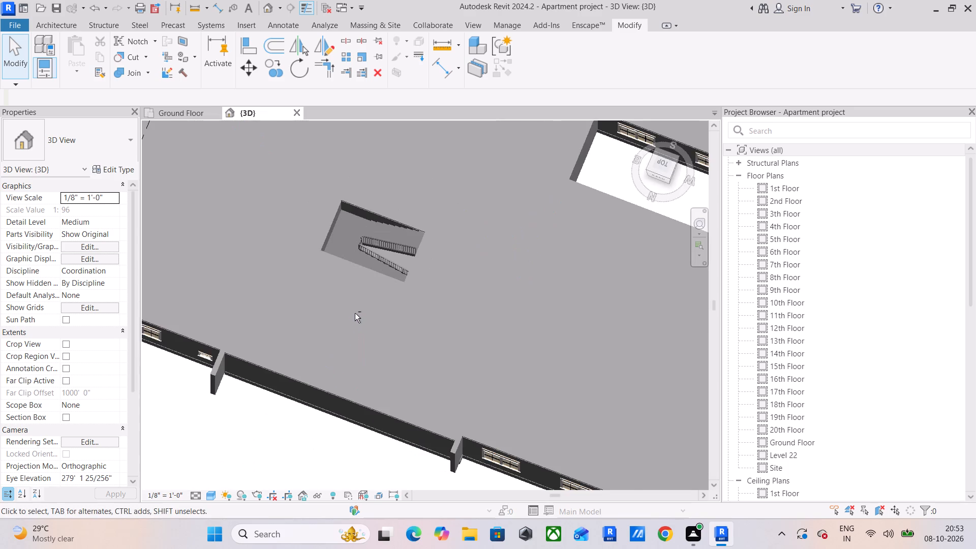
pyautogui.keyDown('shift'); pyautogui.moveTo(355, 313); pyautogui.dragTo(446, 230, button='middle'); pyautogui.keyUp('shift')
pyautogui.moveTo(527, 412); pyautogui.dragTo(321, 98, button='middle')
pyautogui.scroll(-1, 375, 283)
pyautogui.scroll(1, 433, 211)
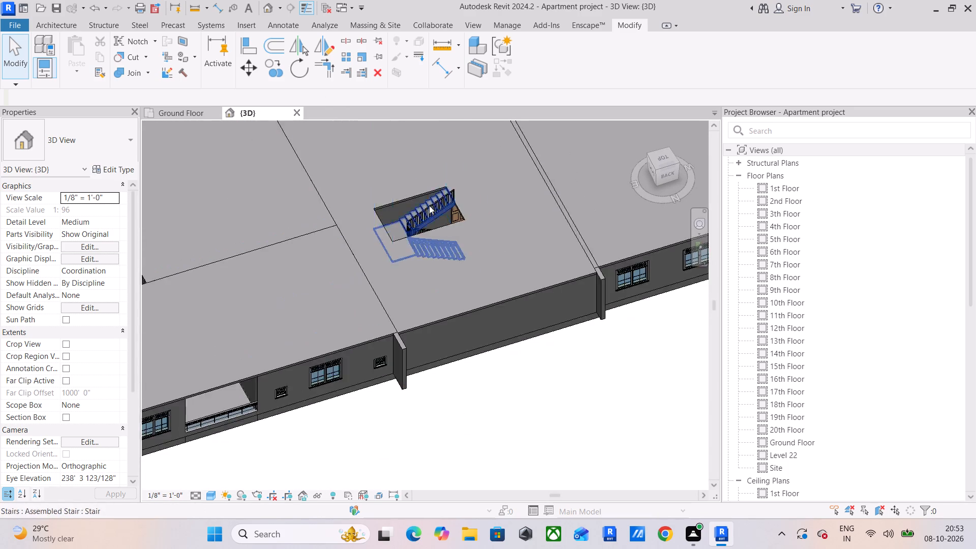
pyautogui.scroll(8, 429, 205)
pyautogui.keyDown('shift'); pyautogui.moveTo(353, 282); pyautogui.dragTo(390, 284, button='middle'); pyautogui.keyUp('shift')
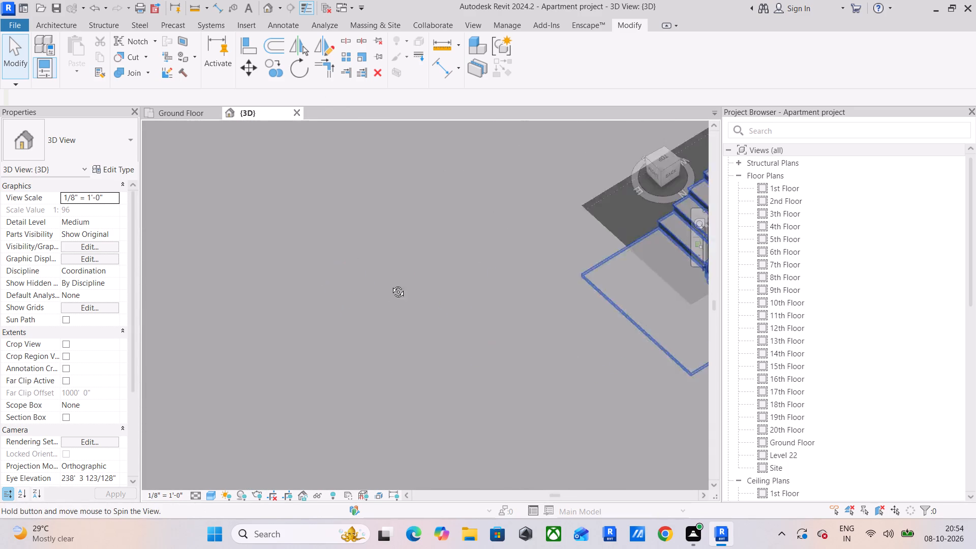
pyautogui.keyDown('shift'); pyautogui.moveTo(390, 284); pyautogui.dragTo(392, 283, button='middle'); pyautogui.keyUp('shift')
pyautogui.scroll(-9, 396, 274)
pyautogui.keyDown('shift'); pyautogui.moveTo(507, 260); pyautogui.dragTo(476, 204, button='middle'); pyautogui.keyUp('shift')
pyautogui.scroll(4, 450, 268)
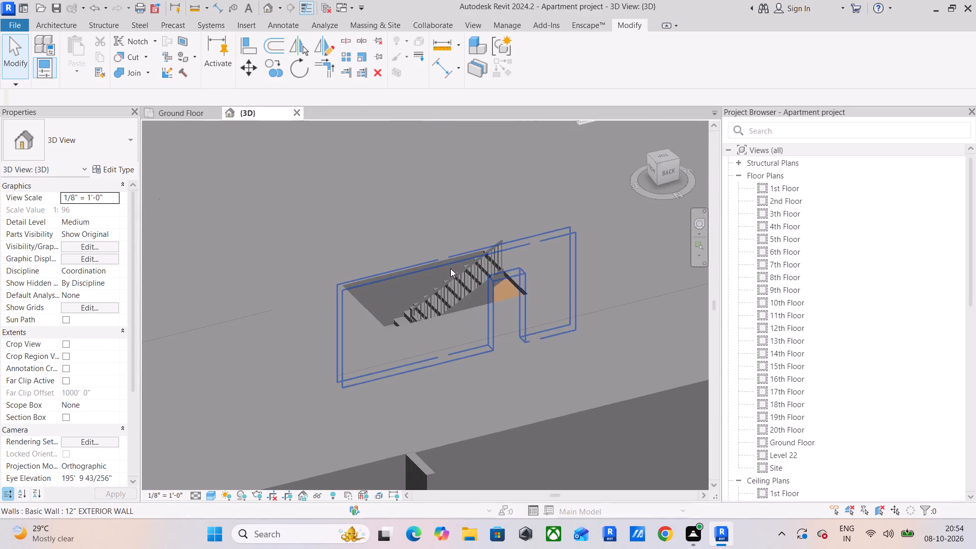
pyautogui.scroll(7, 450, 268)
pyautogui.keyDown('shift'); pyautogui.moveTo(422, 306); pyautogui.dragTo(462, 297, button='middle'); pyautogui.keyUp('shift')
pyautogui.moveTo(472, 293); pyautogui.dragTo(0, 294, button='middle')
pyautogui.scroll(1, 0, 295)
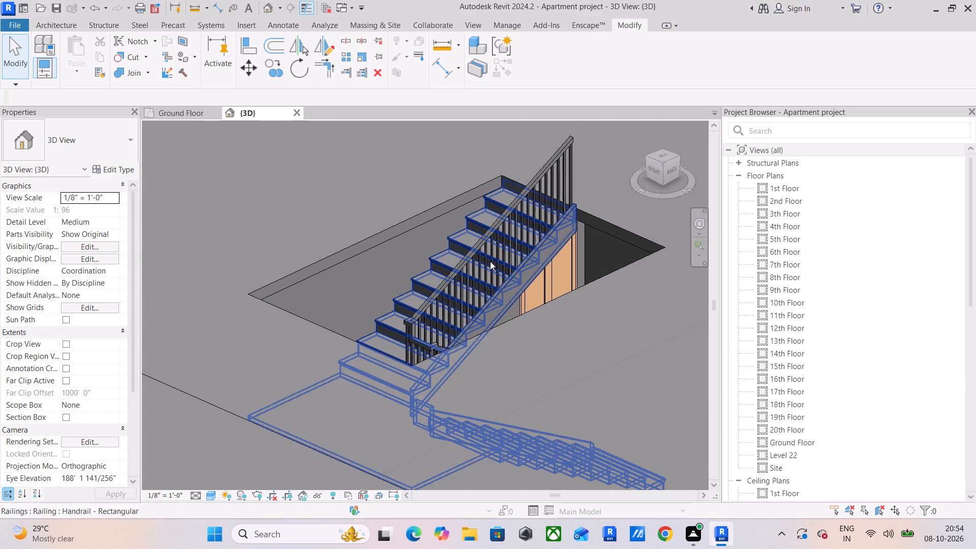
pyautogui.scroll(7, 460, 202)
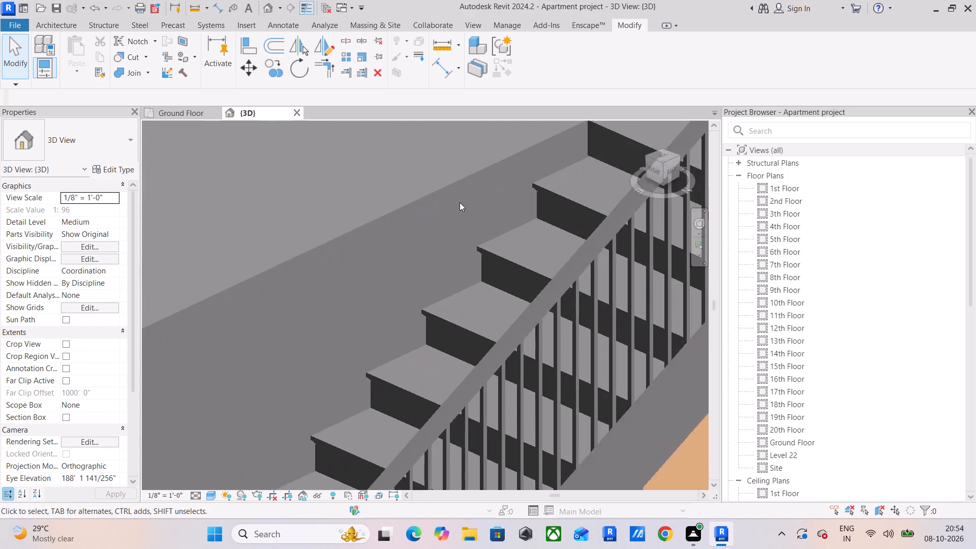
pyautogui.scroll(2, 460, 202)
pyautogui.scroll(-7, 425, 244)
pyautogui.scroll(1, 425, 244)
pyautogui.scroll(-5, 425, 244)
pyautogui.scroll(-3, 470, 251)
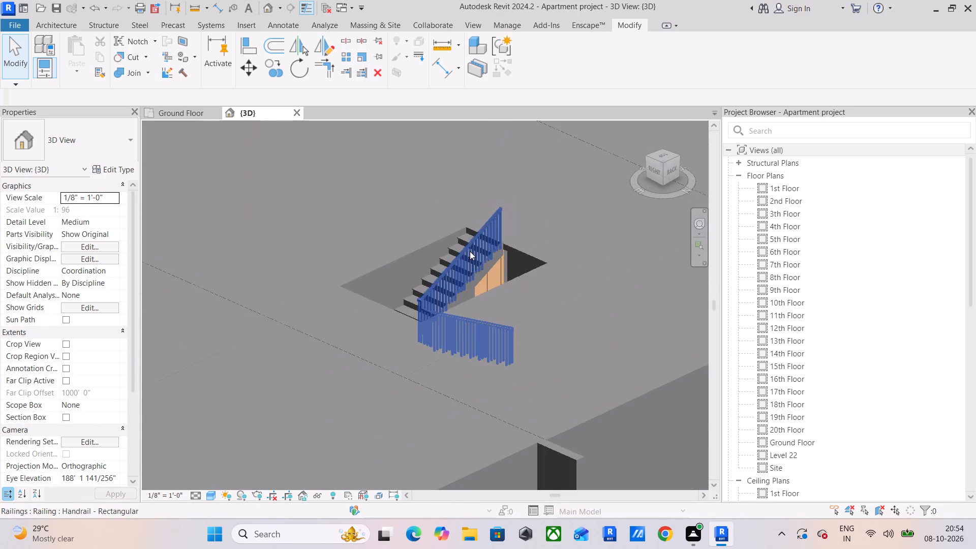
pyautogui.keyDown('shift'); pyautogui.moveTo(507, 252); pyautogui.dragTo(351, 293, button='middle'); pyautogui.keyUp('shift')
pyautogui.scroll(-11, 322, 271)
pyautogui.moveTo(342, 277); pyautogui.dragTo(436, 302, button='middle')
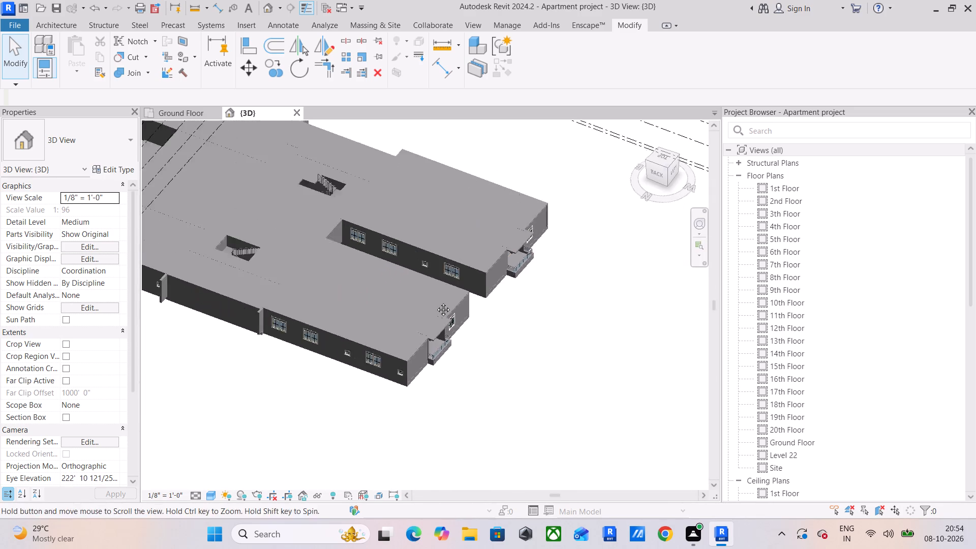
pyautogui.moveTo(436, 302); pyautogui.dragTo(436, 302, button='middle')
pyautogui.scroll(6, 332, 280)
pyautogui.scroll(-1, 286, 265)
pyautogui.moveTo(321, 276); pyautogui.dragTo(499, 311, button='middle')
pyautogui.scroll(1, 280, 287)
pyautogui.moveTo(306, 291); pyautogui.dragTo(397, 281, button='middle')
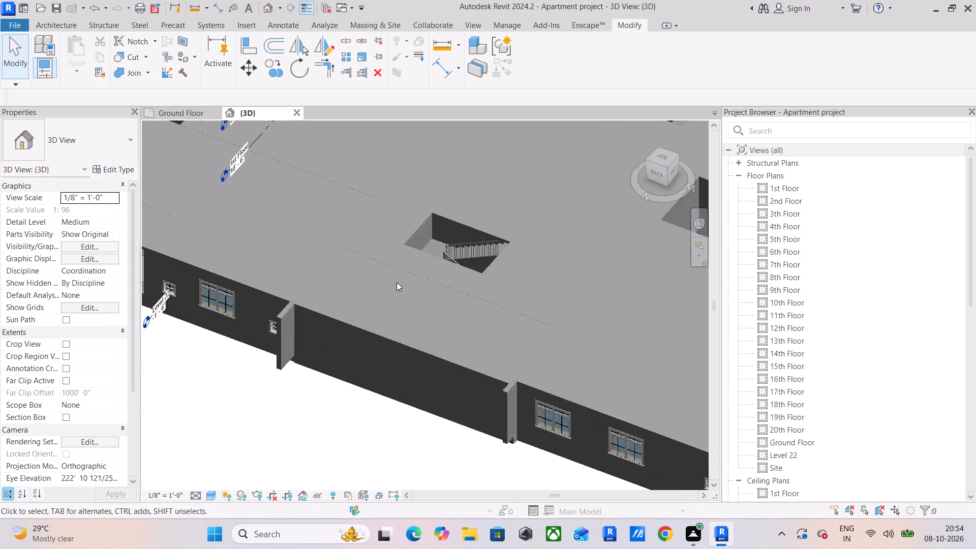
pyautogui.scroll(1, 368, 321)
pyautogui.moveTo(368, 321); pyautogui.dragTo(368, 213, button='middle')
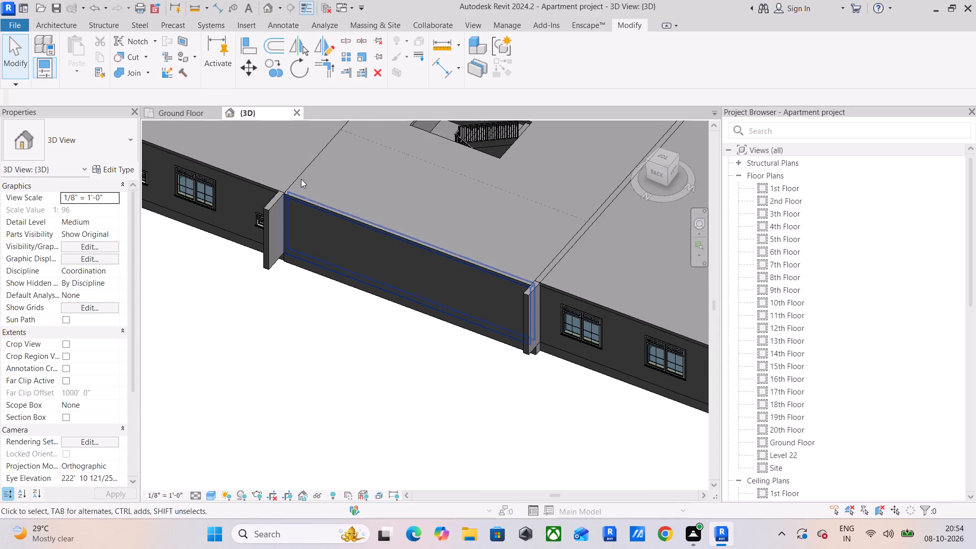
# On Ground Floor, place two mirrored 3' x 7' Bed Room Doors between the upper core's outer top rooms and the small middle rooms, swinging into the latter.
pyautogui.click(169, 111)
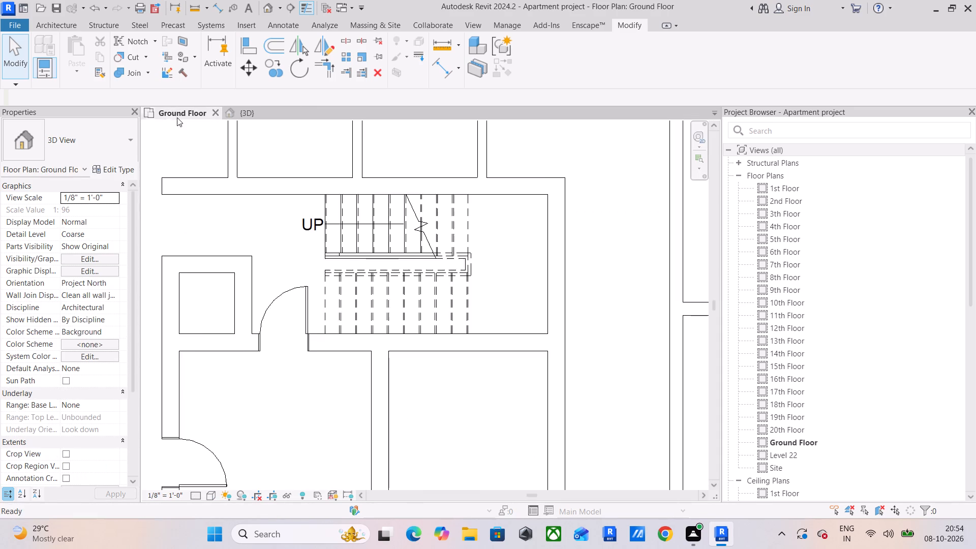
pyautogui.scroll(-10, 379, 311)
pyautogui.scroll(3, 346, 326)
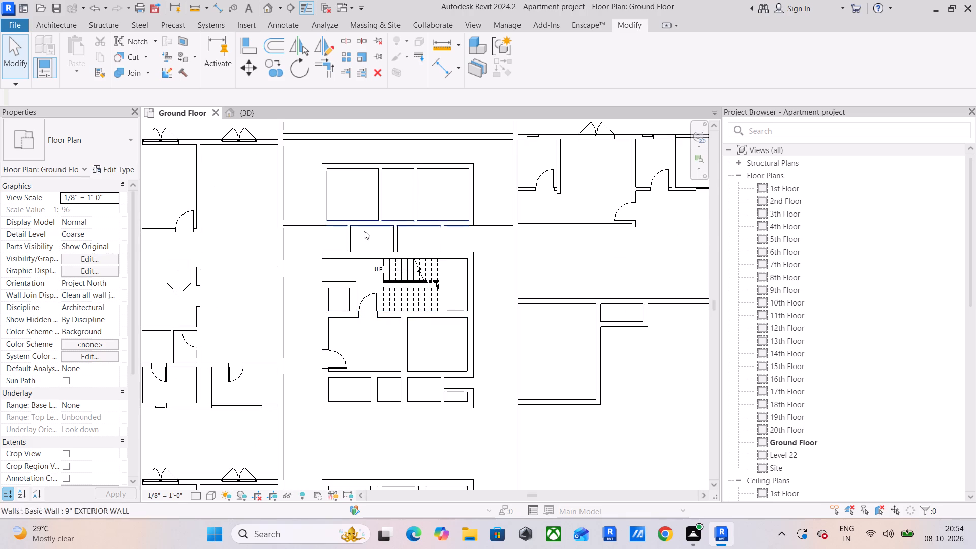
pyautogui.click(345, 356)
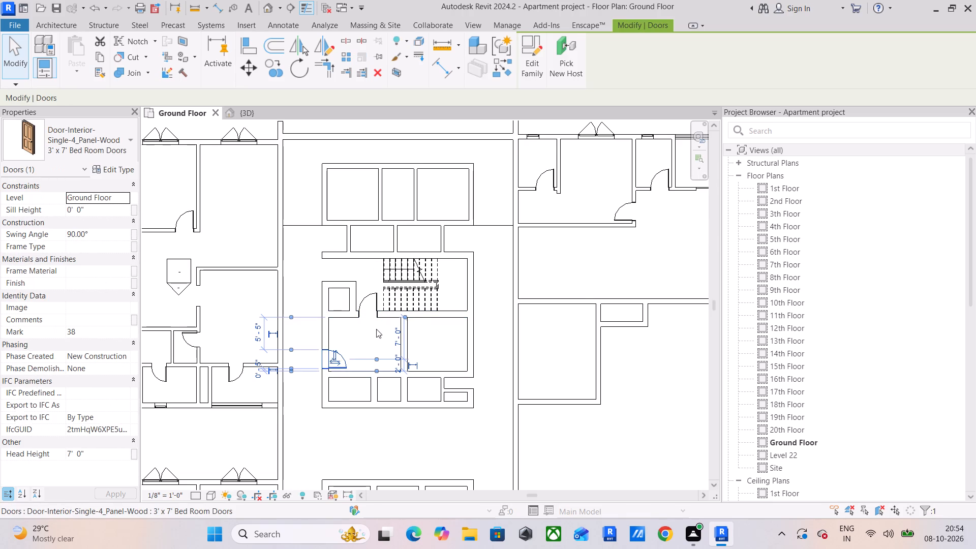
pyautogui.click(376, 329)
pyautogui.moveTo(201, 227); pyautogui.dragTo(267, 238, button='middle')
pyautogui.click(251, 227)
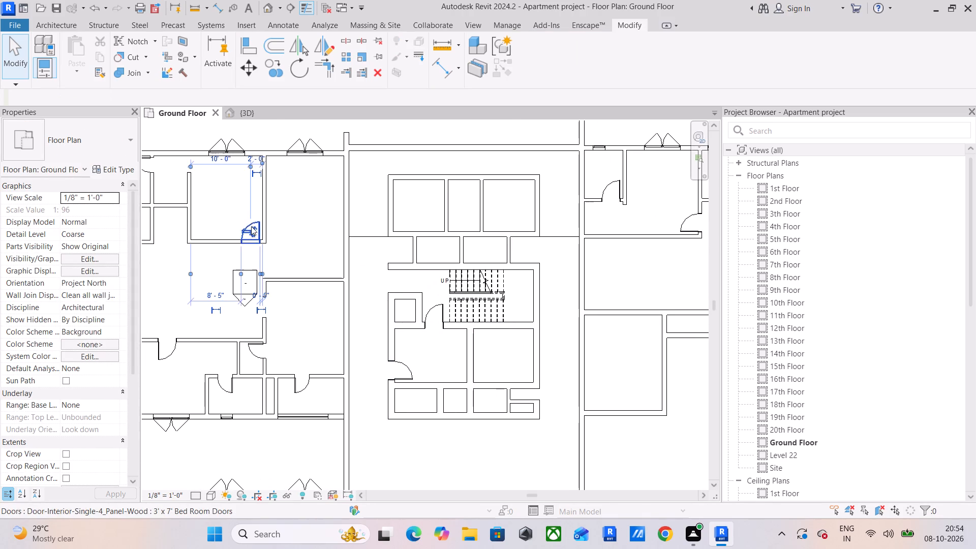
pyautogui.scroll(8, 438, 210)
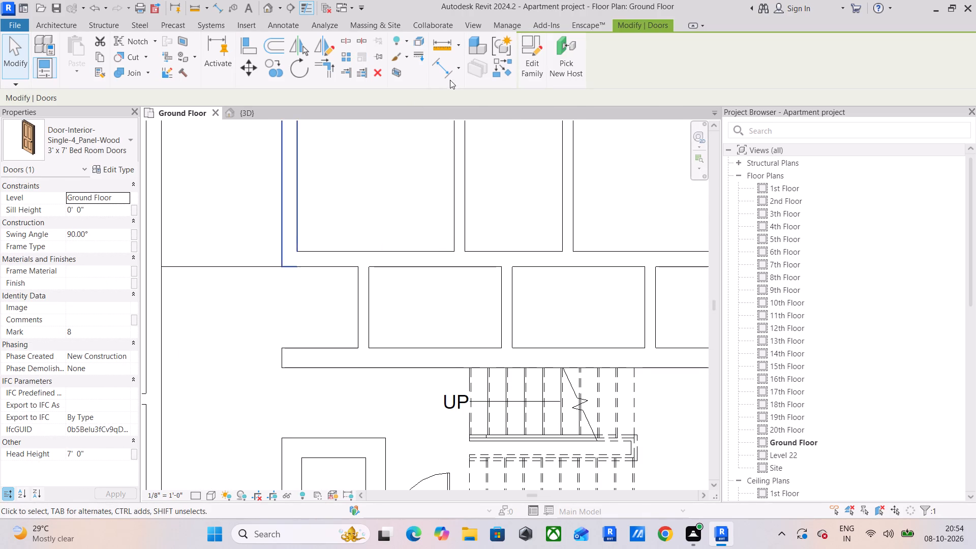
pyautogui.click(499, 64)
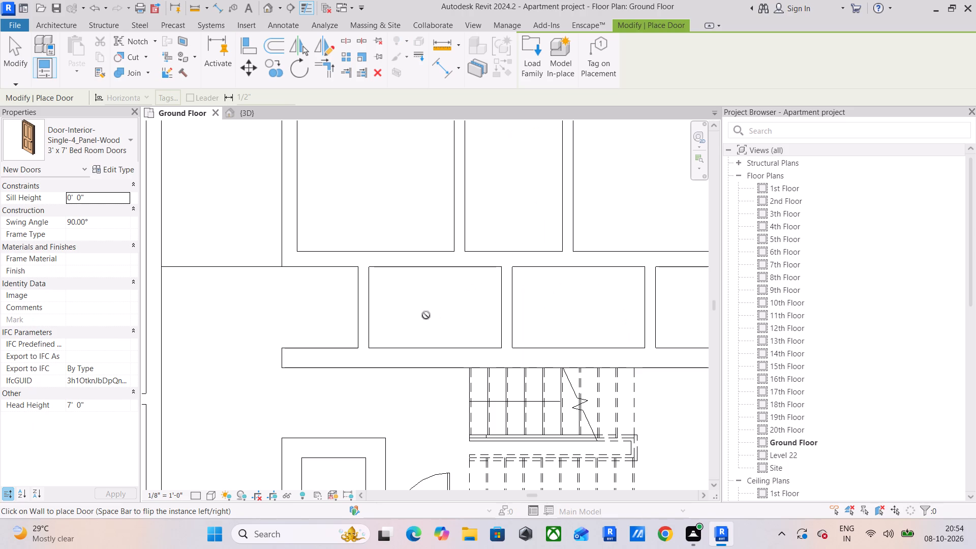
pyautogui.click(404, 263)
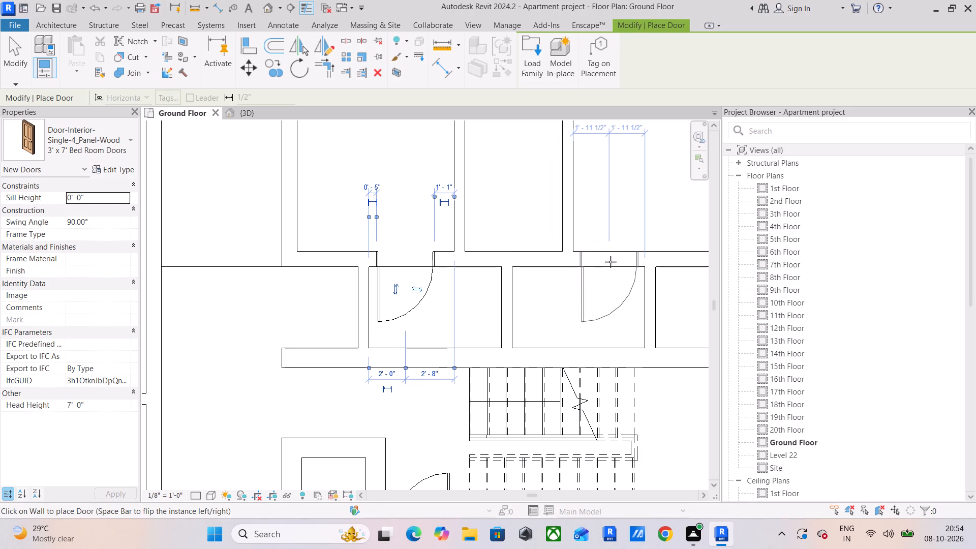
pyautogui.press('space')
pyautogui.click(611, 262)
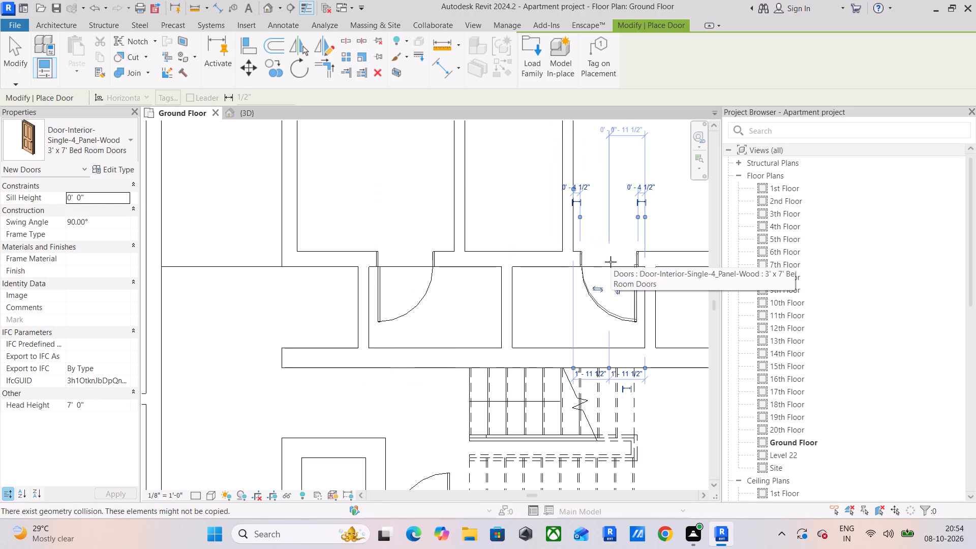
pyautogui.press('Escape')
pyautogui.press('Escape')
# Place two more 3' x 7' Bed Room Doors near the outer ends of the same wall, opening into the left and right top rooms.
pyautogui.moveTo(434, 253); pyautogui.dragTo(450, 343, button='middle')
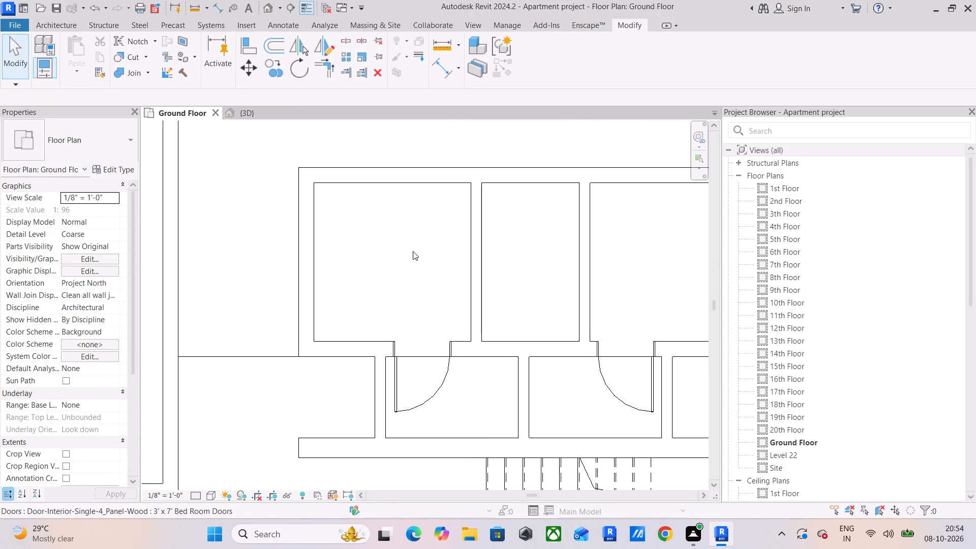
pyautogui.scroll(-4, 389, 266)
pyautogui.moveTo(391, 265); pyautogui.dragTo(414, 155, button='middle')
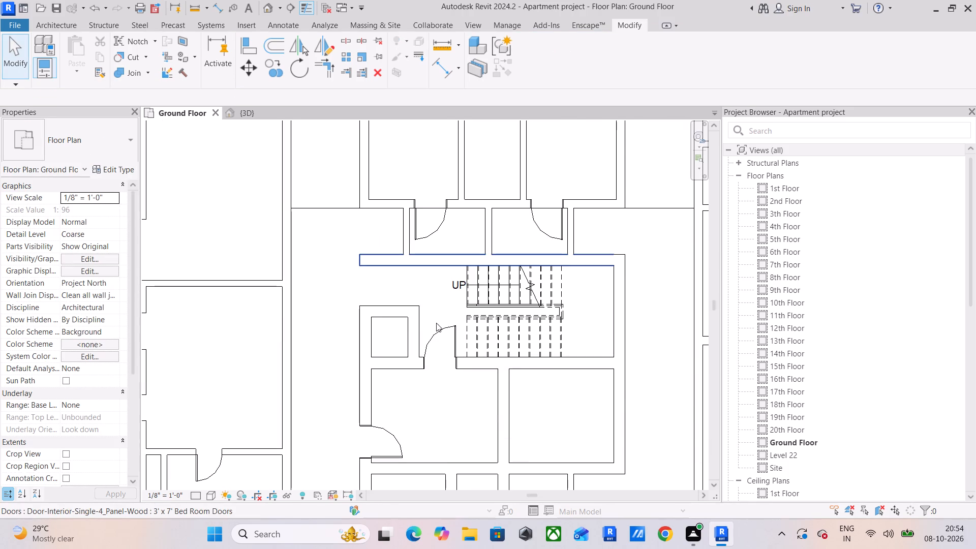
pyautogui.click(438, 329)
pyautogui.click(503, 69)
pyautogui.scroll(1, 413, 285)
pyautogui.moveTo(413, 287); pyautogui.dragTo(415, 385, button='middle')
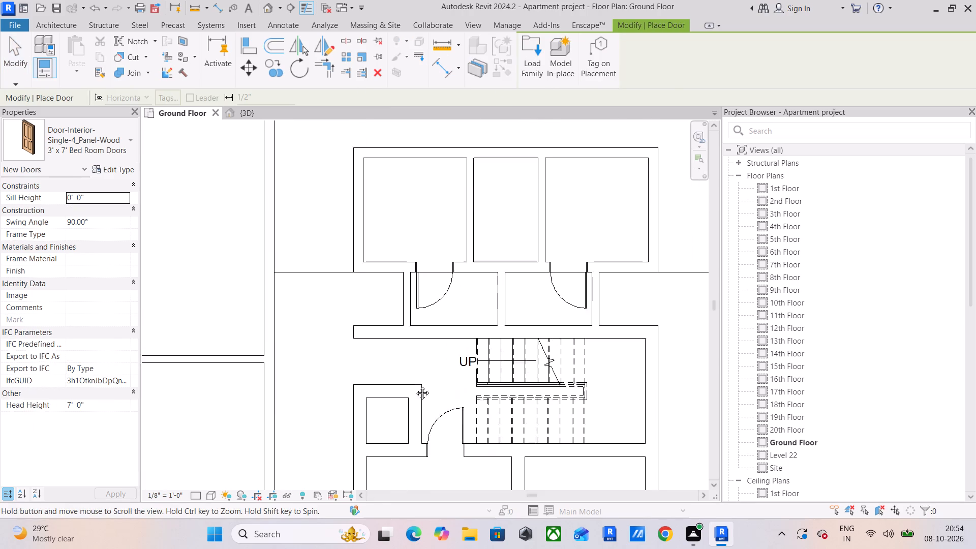
pyautogui.moveTo(415, 385); pyautogui.dragTo(418, 410, button='middle')
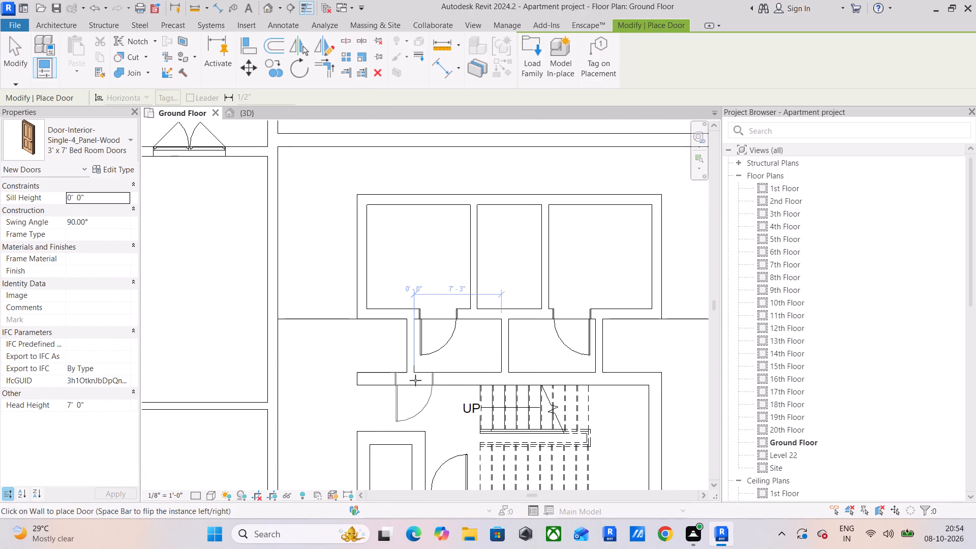
pyautogui.scroll(5, 394, 342)
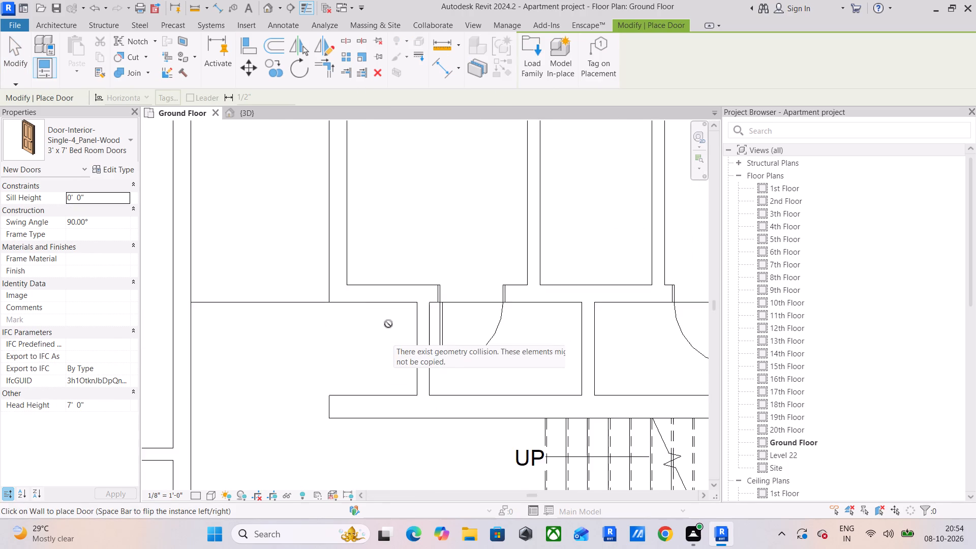
pyautogui.click(383, 278)
pyautogui.scroll(-2, 431, 329)
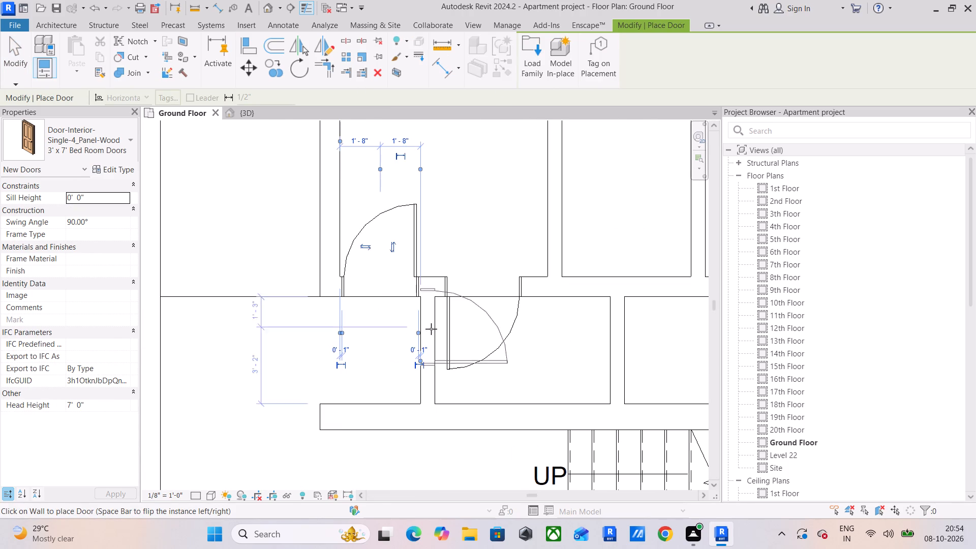
pyautogui.scroll(-2, 431, 329)
pyautogui.moveTo(486, 323); pyautogui.dragTo(297, 337, button='middle')
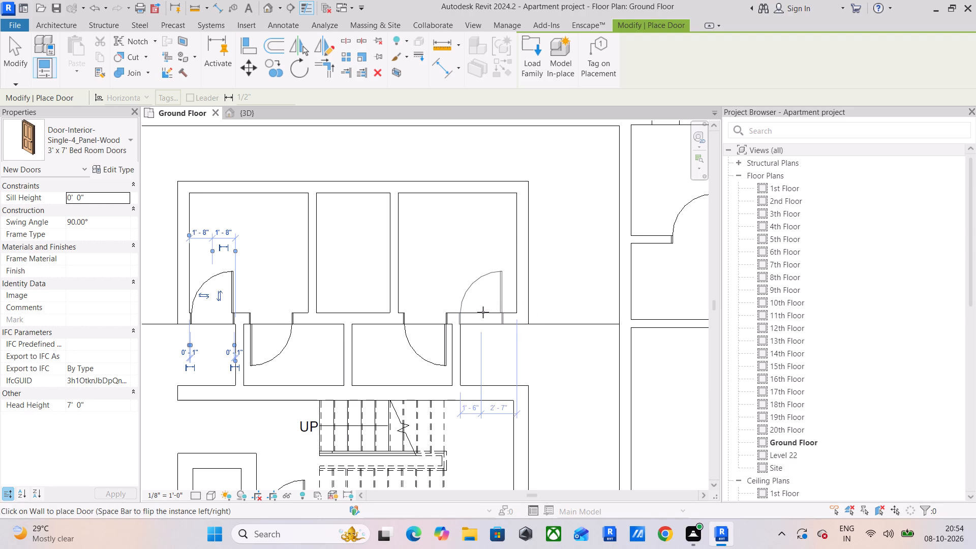
pyautogui.press('space')
pyautogui.press('space')
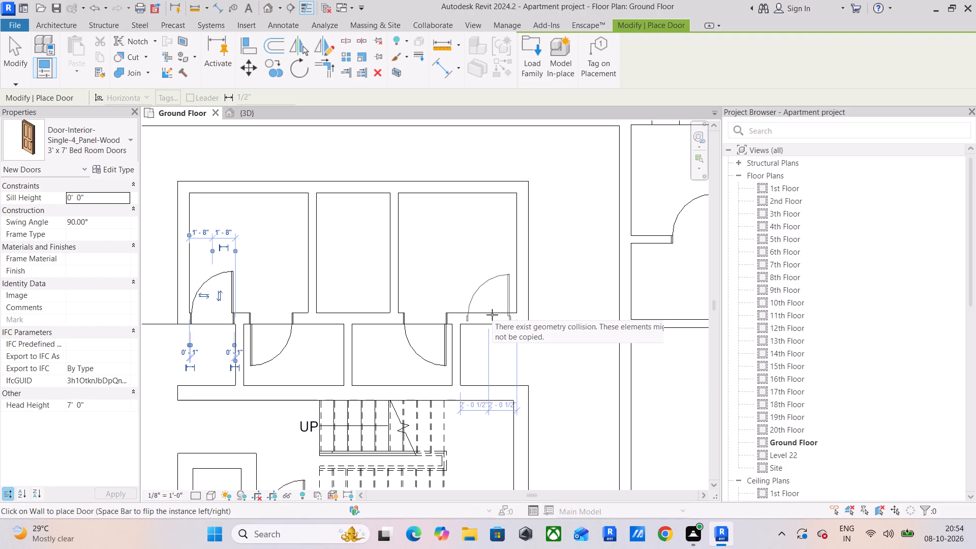
pyautogui.click(492, 315)
pyautogui.scroll(-5, 492, 315)
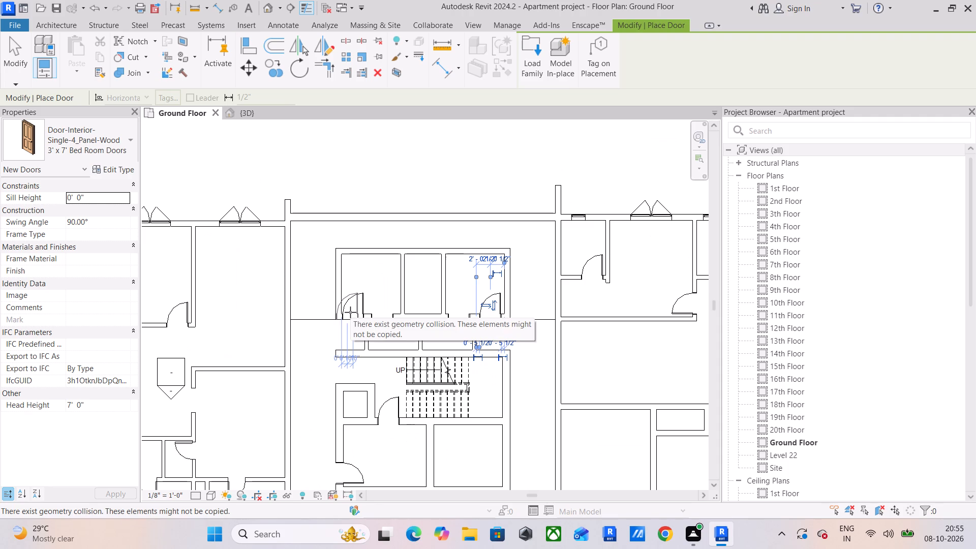
pyautogui.scroll(11, 353, 314)
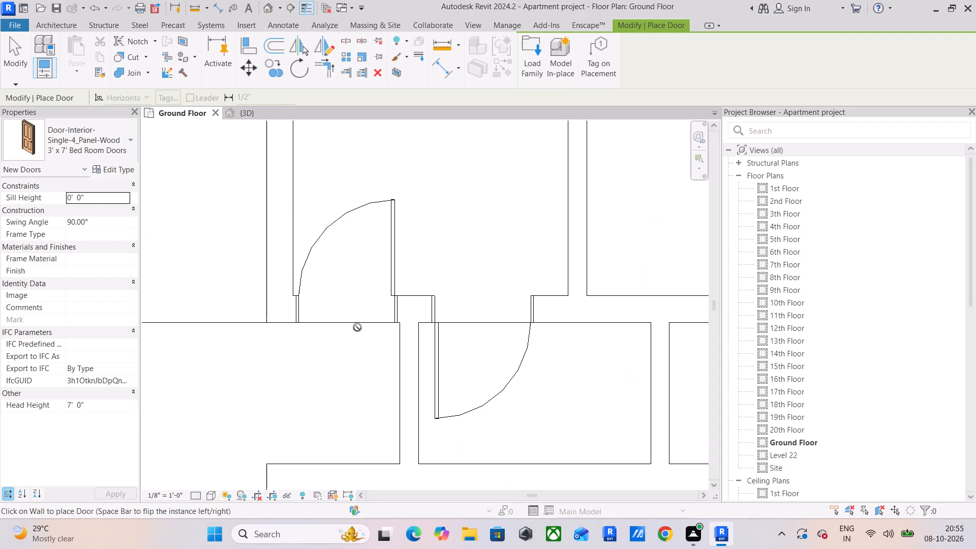
pyautogui.scroll(-7, 361, 376)
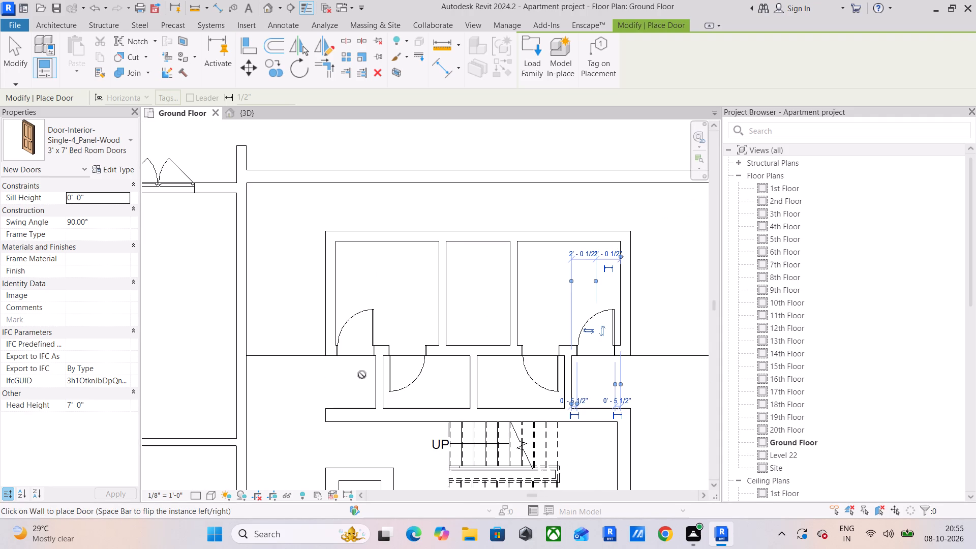
pyautogui.press('Escape')
# Place a 3' x 7' Bed Room Door in the left exterior wall of the upper core's bottom-left small room, swinging inward and hinged at its upper jamb.
pyautogui.scroll(-5, 362, 375)
pyautogui.moveTo(400, 382); pyautogui.dragTo(395, 271, button='middle')
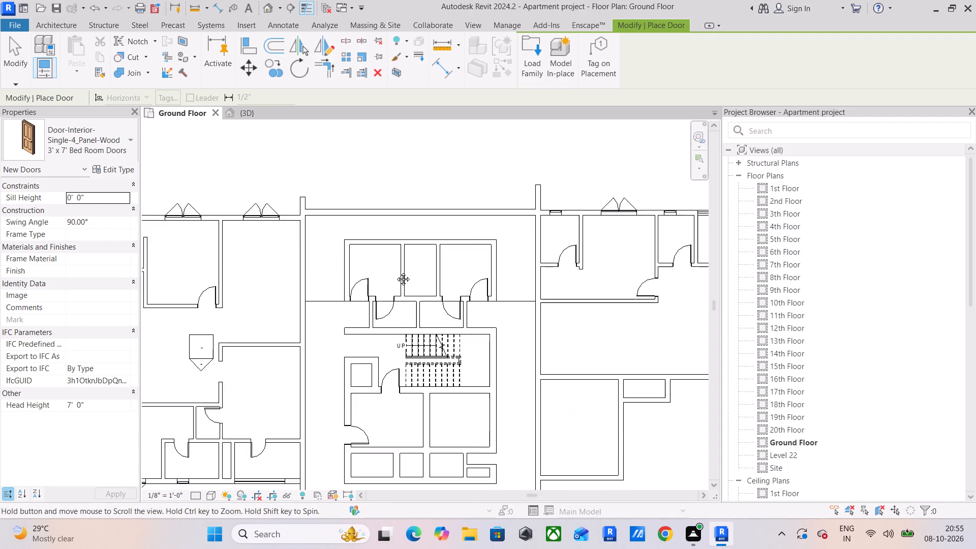
pyautogui.moveTo(395, 271); pyautogui.dragTo(395, 259, button='middle')
pyautogui.moveTo(420, 415); pyautogui.dragTo(434, 260, button='middle')
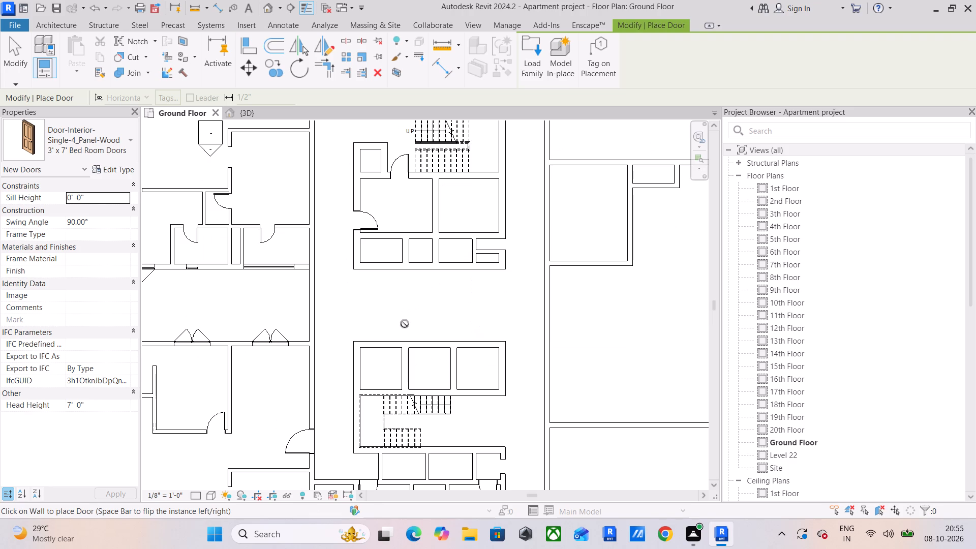
pyautogui.scroll(1, 377, 241)
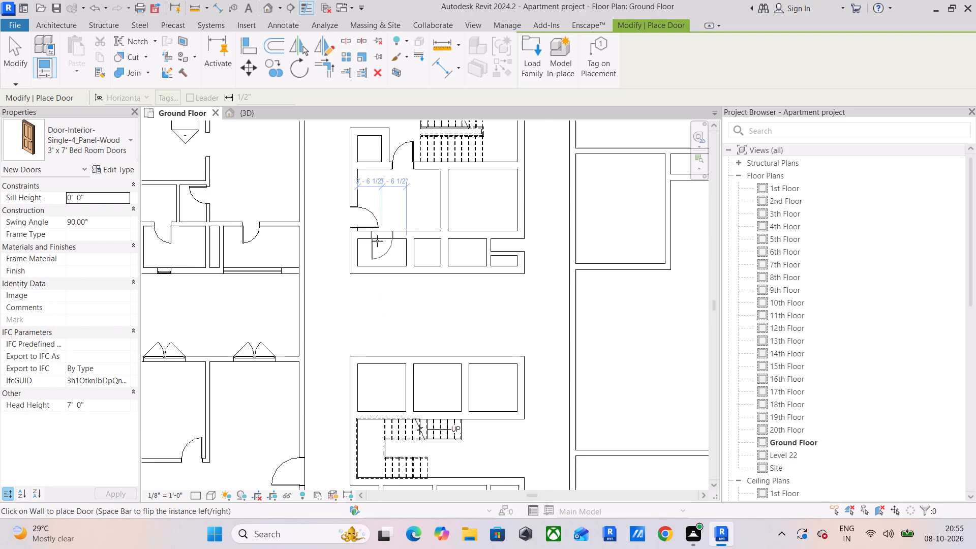
pyautogui.moveTo(377, 241); pyautogui.dragTo(369, 304, button='middle')
pyautogui.scroll(9, 363, 309)
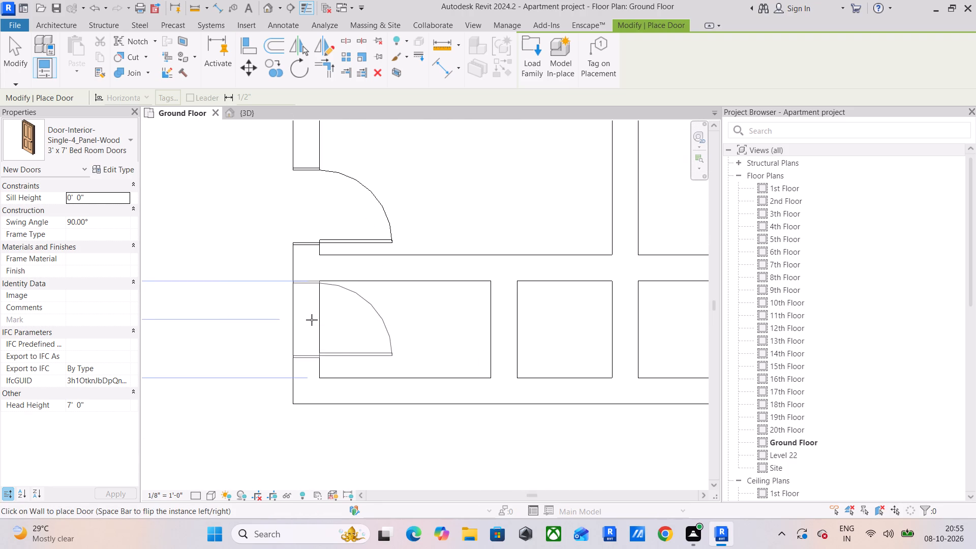
pyautogui.press('space')
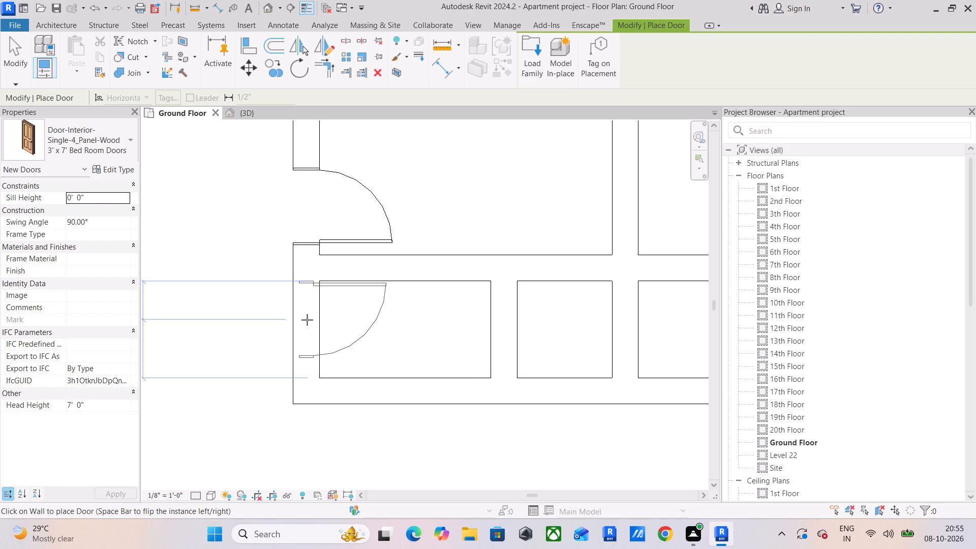
pyautogui.click(307, 320)
pyautogui.press('Escape')
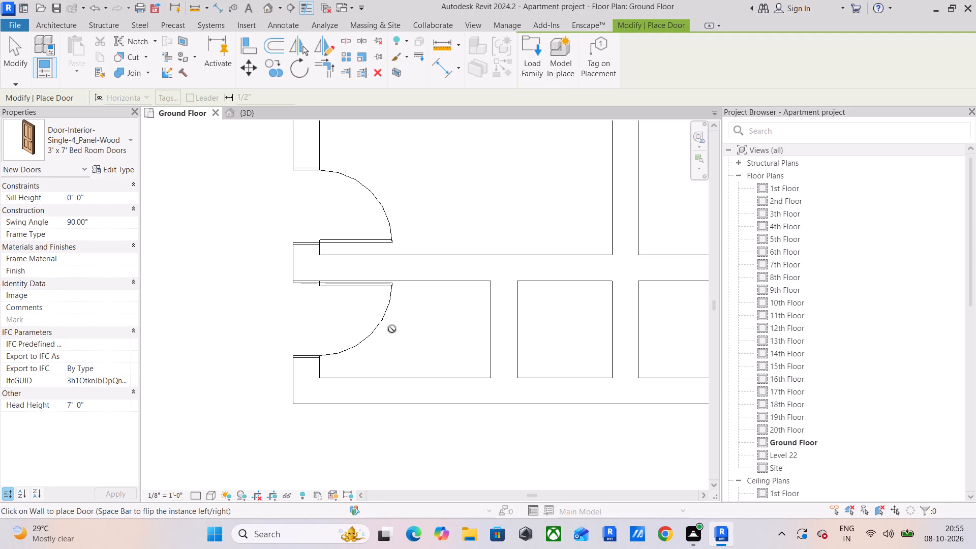
pyautogui.scroll(-3, 401, 329)
pyautogui.moveTo(430, 332); pyautogui.dragTo(311, 342, button='middle')
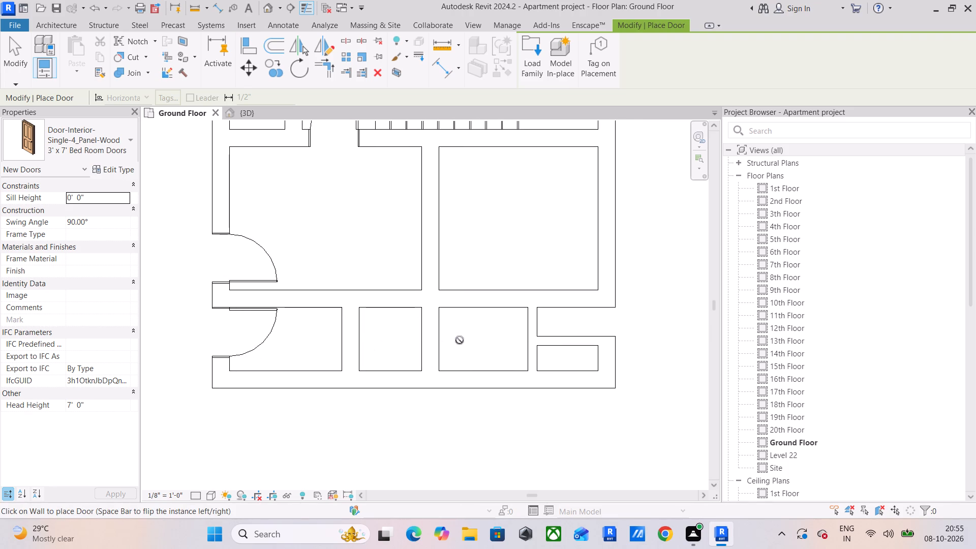
pyautogui.scroll(3, 516, 328)
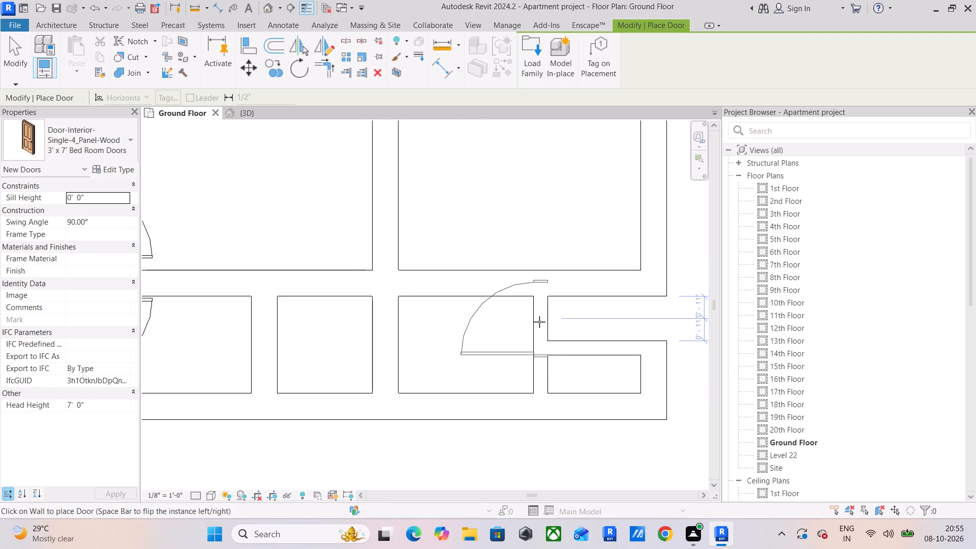
pyautogui.scroll(-6, 539, 334)
pyautogui.press('Escape')
# Duplicate the Door-Double-Sliding 72" x 78" type as 3', with a width of 3' and a height of 7'.
pyautogui.scroll(-3, 474, 347)
pyautogui.moveTo(474, 349); pyautogui.dragTo(440, 194, button='middle')
pyautogui.moveTo(434, 339); pyautogui.dragTo(437, 277, button='middle')
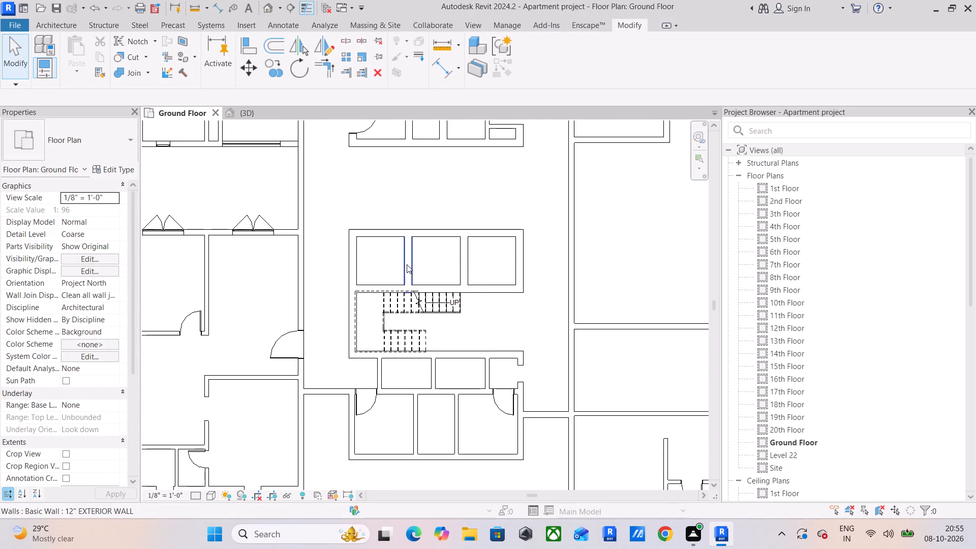
pyautogui.moveTo(340, 348); pyautogui.dragTo(329, 145, button='middle')
pyautogui.scroll(1, 340, 348)
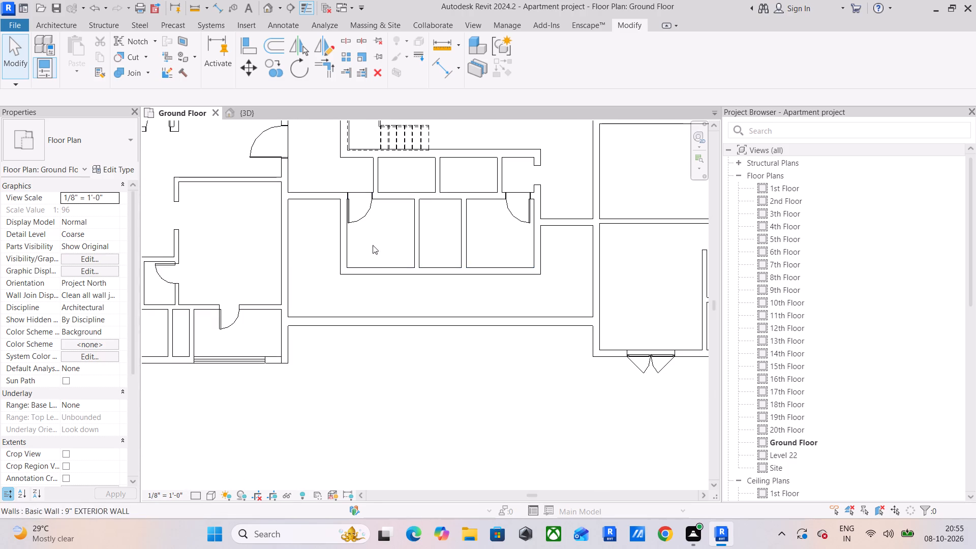
pyautogui.moveTo(372, 246); pyautogui.dragTo(322, 434, button='middle')
pyautogui.moveTo(330, 393); pyautogui.dragTo(332, 437, button='middle')
pyautogui.scroll(3, 312, 246)
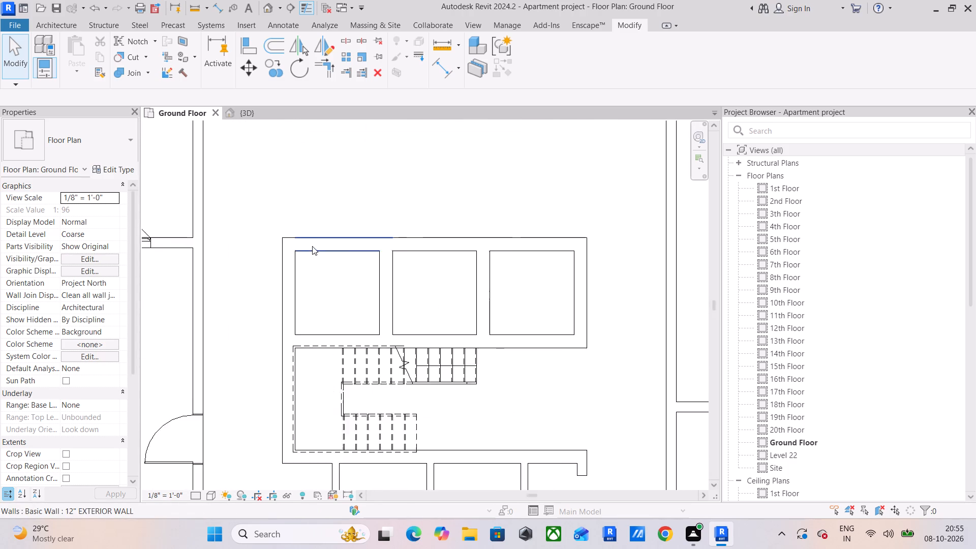
pyautogui.scroll(1, 312, 246)
pyautogui.click(312, 246)
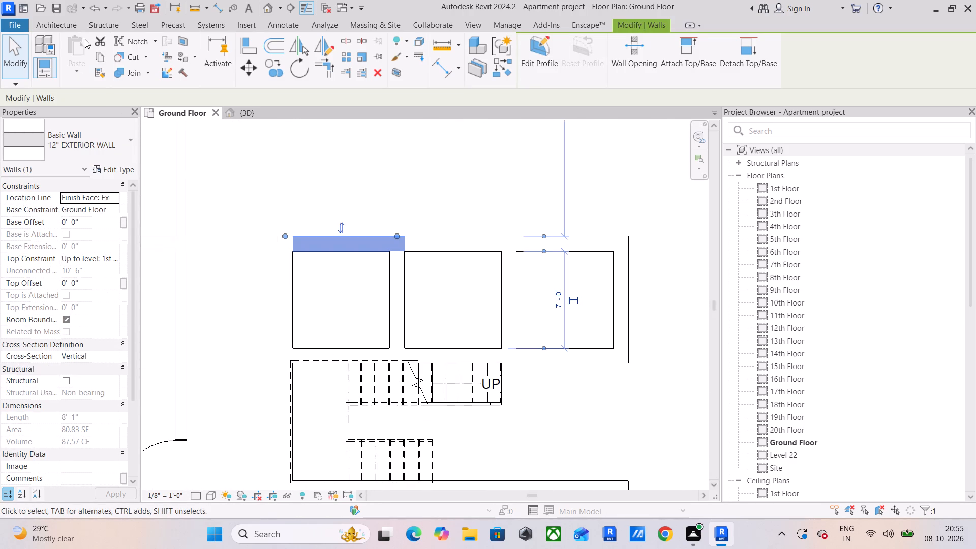
pyautogui.click(76, 27)
pyautogui.click(74, 55)
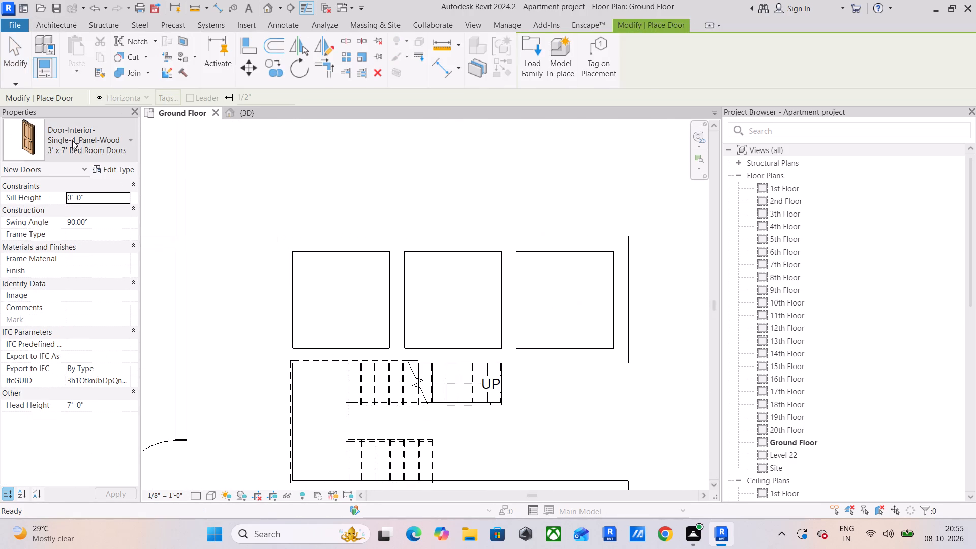
pyautogui.click(101, 145)
pyautogui.scroll(4, 75, 297)
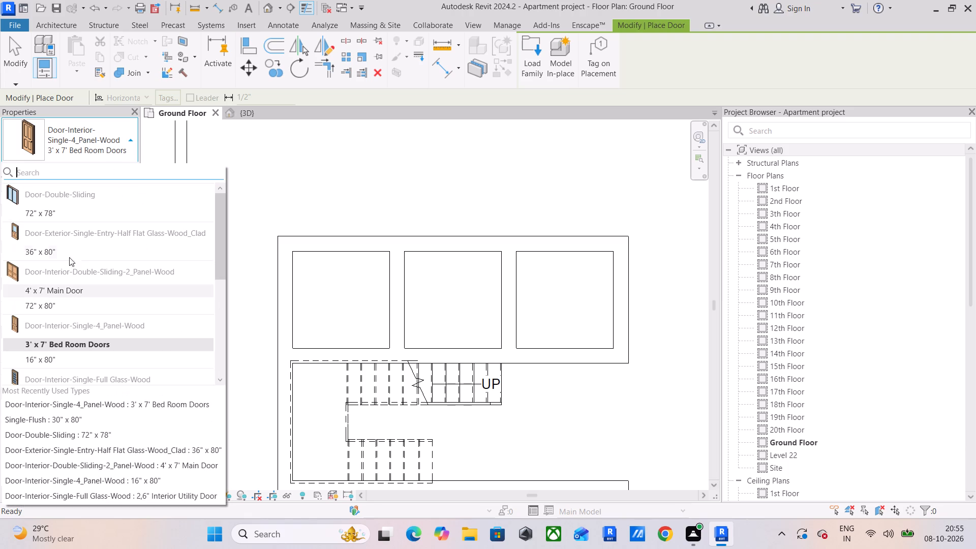
pyautogui.click(64, 207)
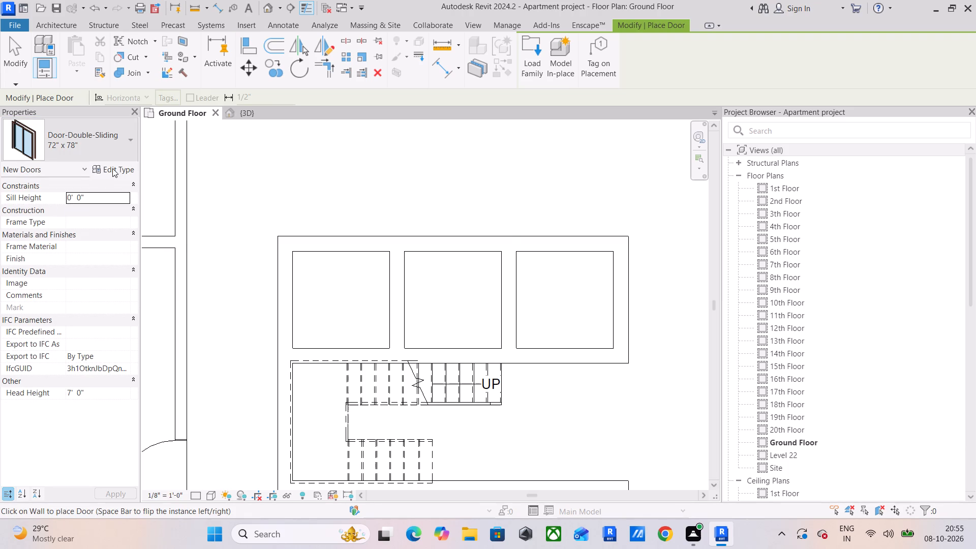
pyautogui.click(112, 169)
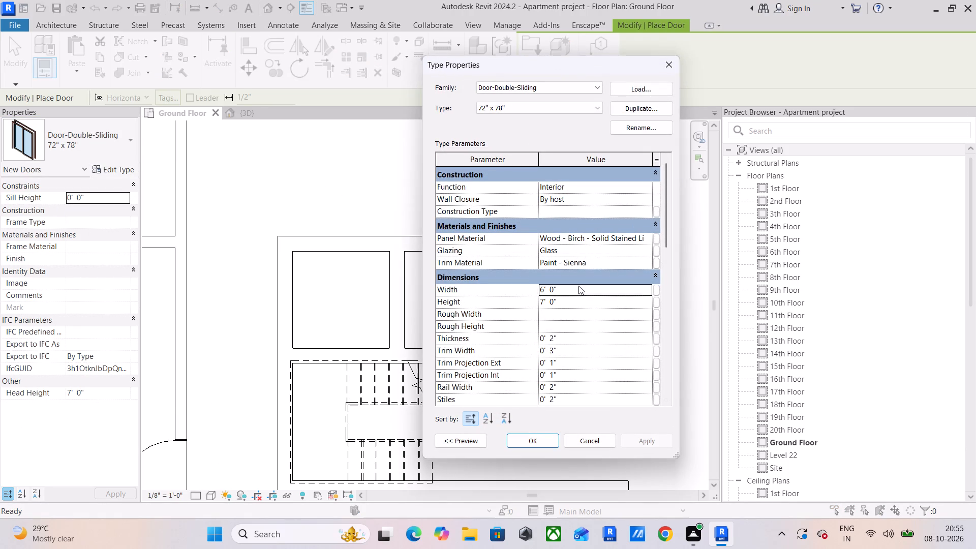
pyautogui.click(578, 286)
pyautogui.press('3')
pyautogui.press("'")
pyautogui.press('Return')
pyautogui.click(643, 105)
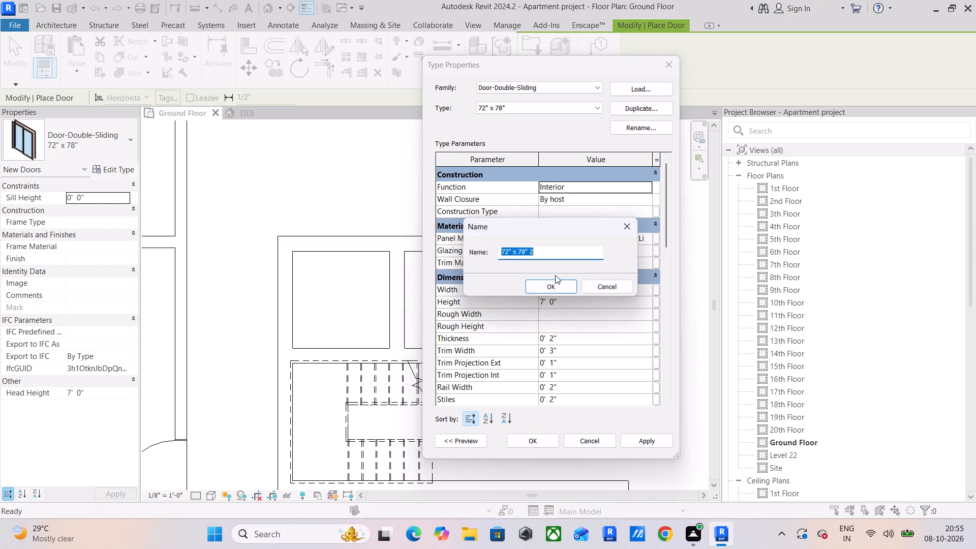
pyautogui.press('3')
pyautogui.press("'")
pyautogui.press('Return')
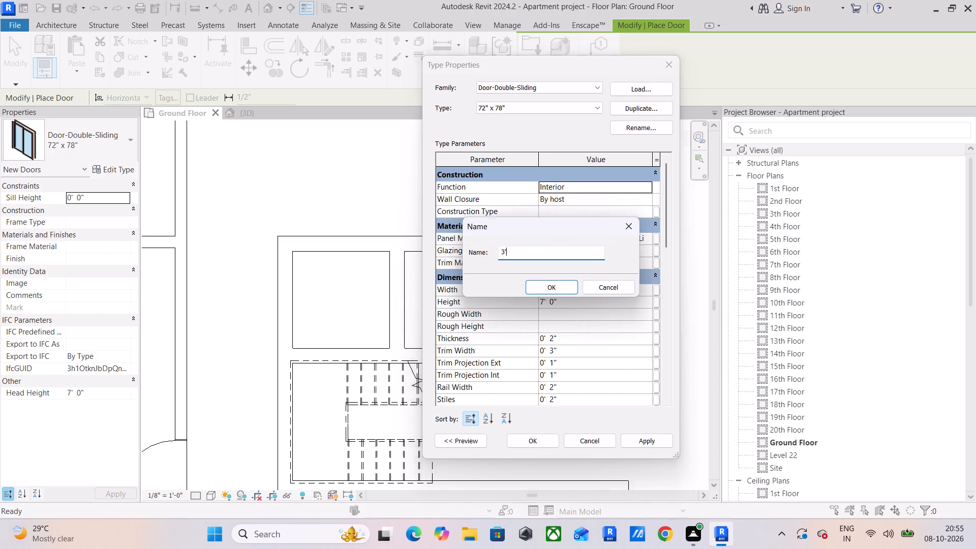
pyautogui.click(565, 302)
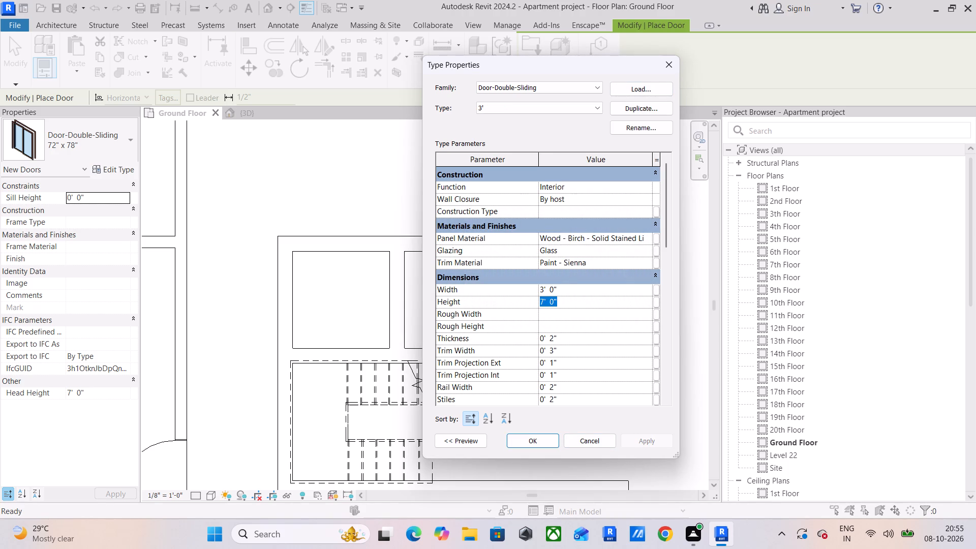
pyautogui.press('7')
pyautogui.press('Return')
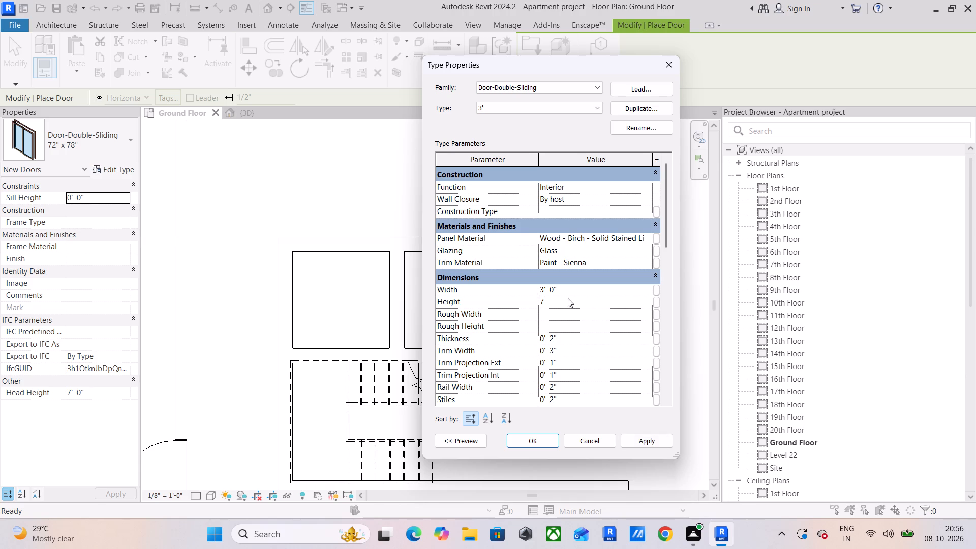
pyautogui.click(639, 444)
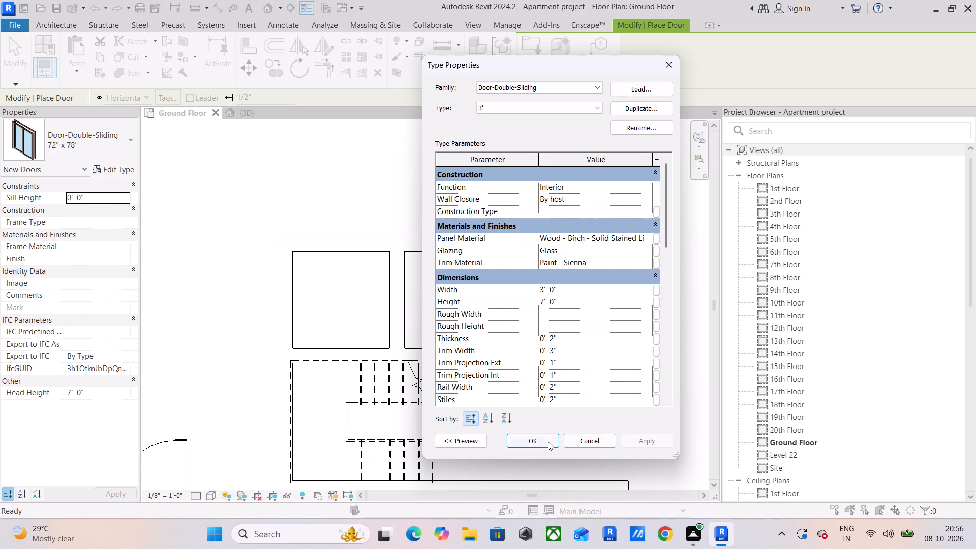
pyautogui.click(548, 442)
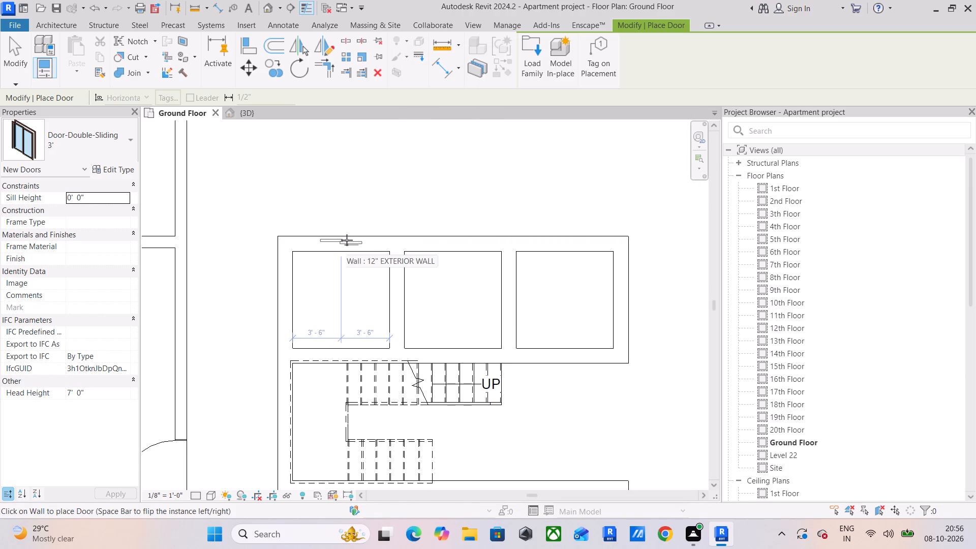
# Place a 3' Door-Double-Sliding door centred in the top wall of each of the three rooms above the lower core's stair.
pyautogui.click(347, 240)
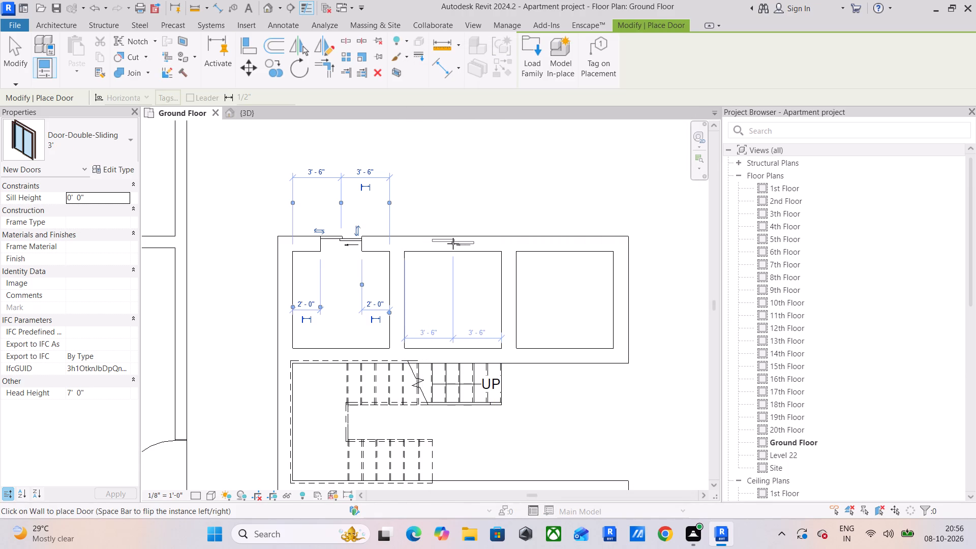
pyautogui.click(453, 243)
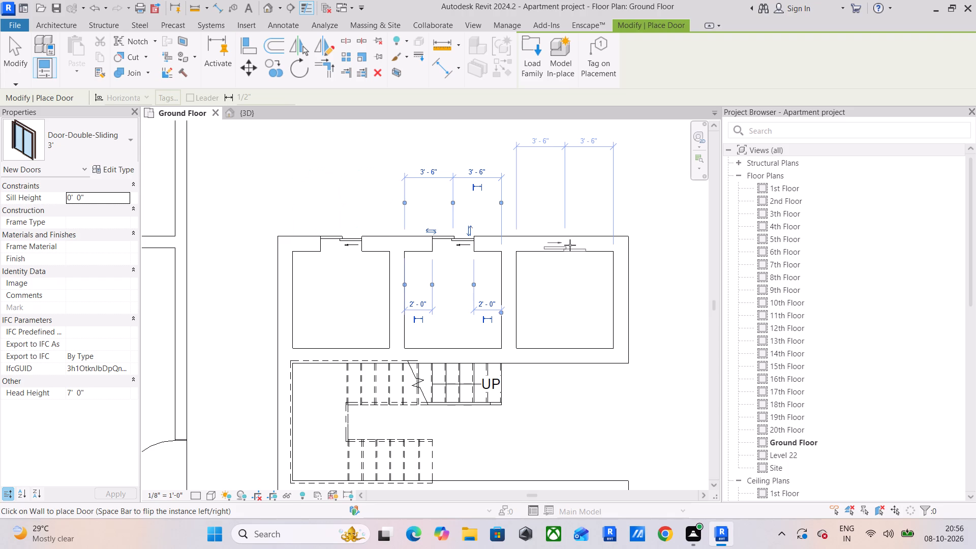
pyautogui.click(570, 245)
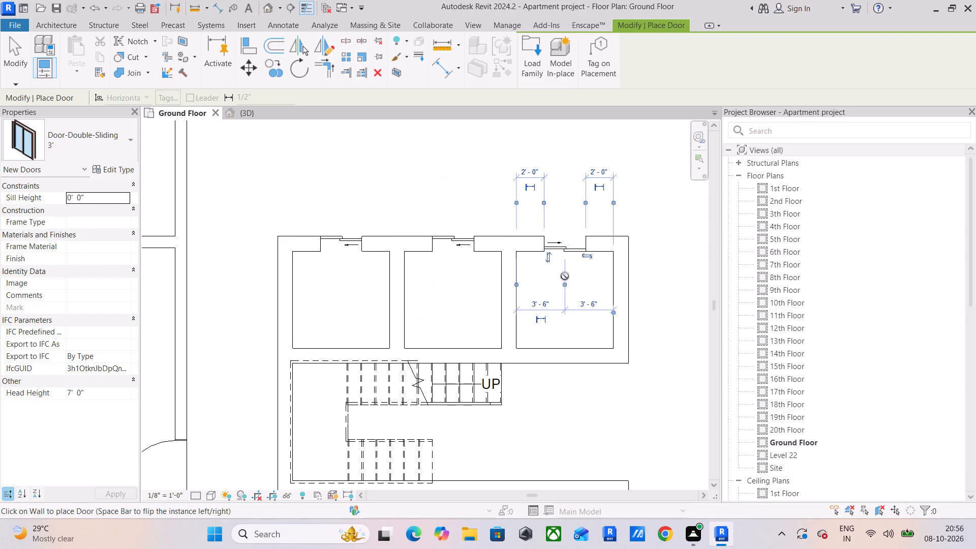
pyautogui.press('Escape')
pyautogui.press('Escape')
# Examine the upper and lower cores on the Ground Floor plan, comparing their door layouts around the stairs and small rooms.
pyautogui.scroll(-6, 426, 327)
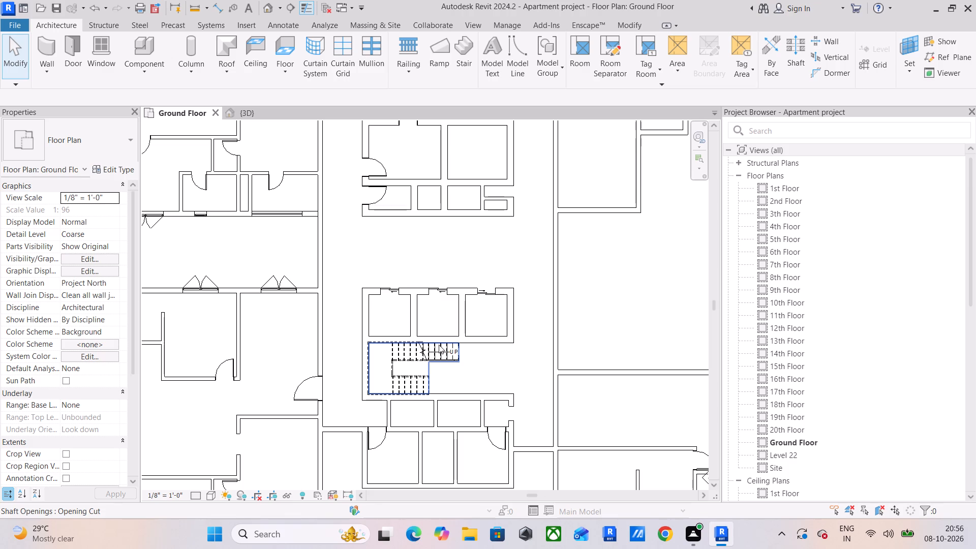
pyautogui.scroll(4, 365, 267)
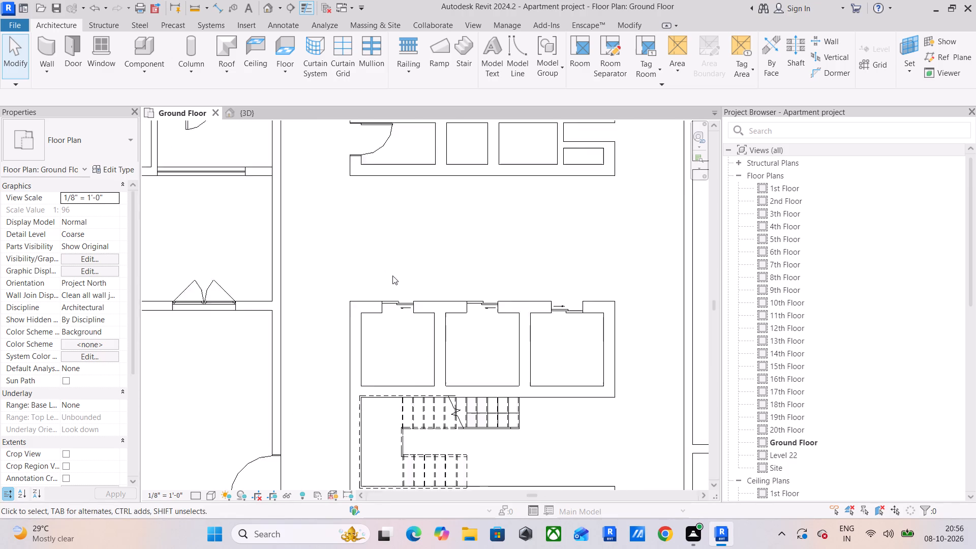
pyautogui.scroll(2, 392, 276)
pyautogui.scroll(4, 418, 324)
pyautogui.scroll(-9, 418, 324)
pyautogui.moveTo(420, 322); pyautogui.dragTo(453, 193, button='middle')
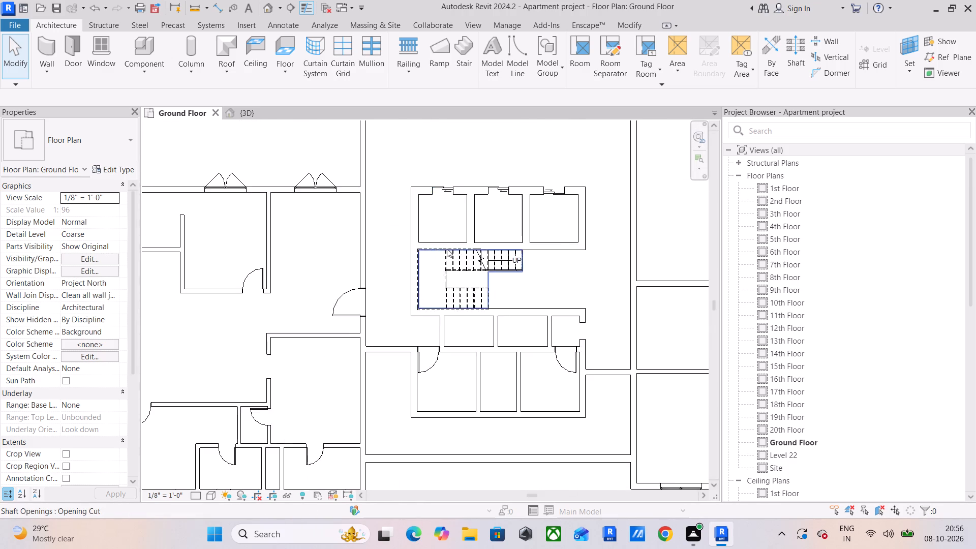
pyautogui.scroll(-3, 447, 249)
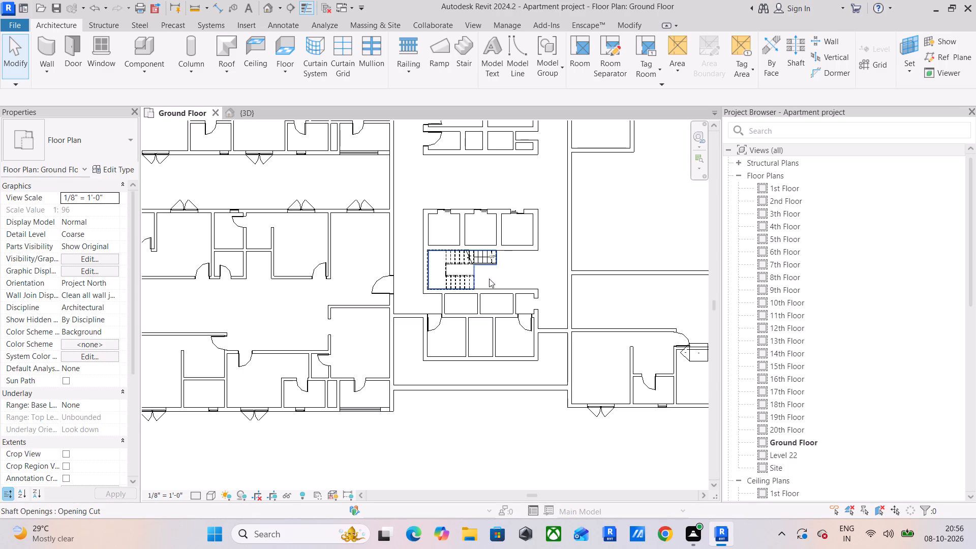
pyautogui.scroll(-2, 404, 256)
pyautogui.moveTo(404, 256); pyautogui.dragTo(325, 350, button='middle')
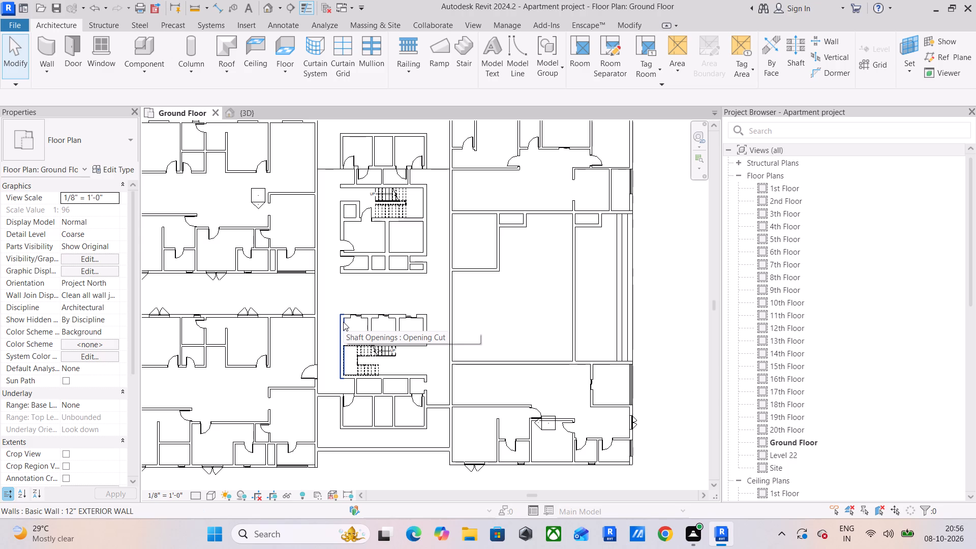
pyautogui.scroll(5, 423, 375)
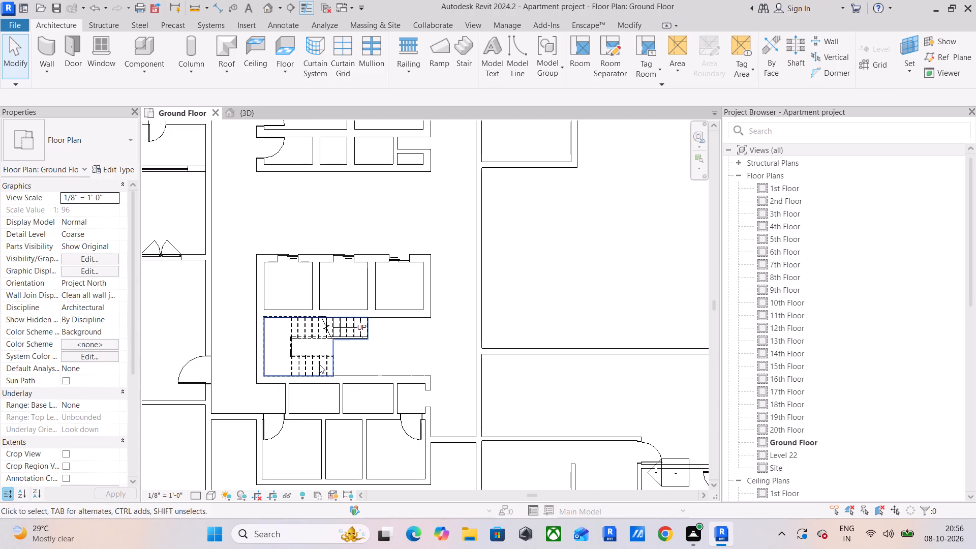
pyautogui.scroll(1, 371, 349)
pyautogui.moveTo(371, 350); pyautogui.dragTo(362, 447, button='middle')
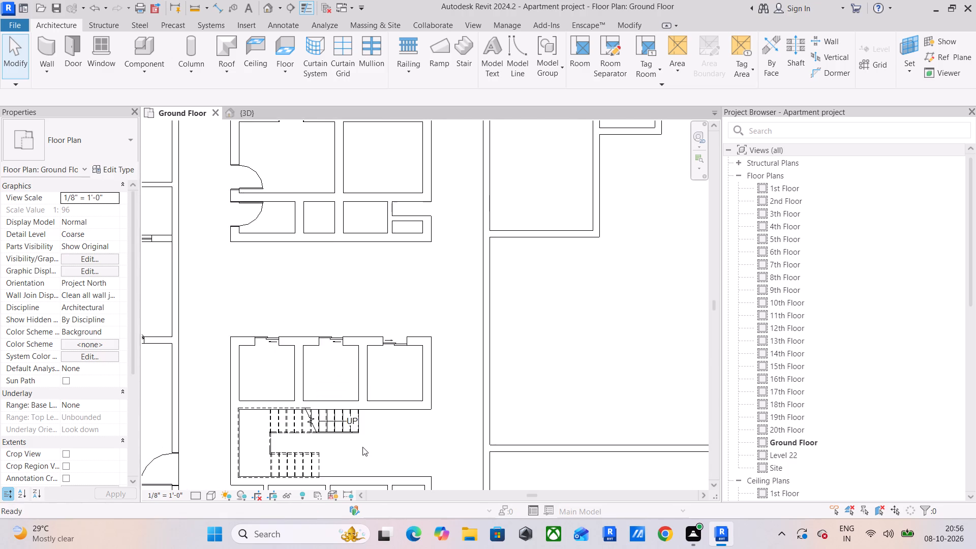
pyautogui.scroll(-2, 367, 436)
pyautogui.moveTo(371, 432); pyautogui.dragTo(357, 529, button='middle')
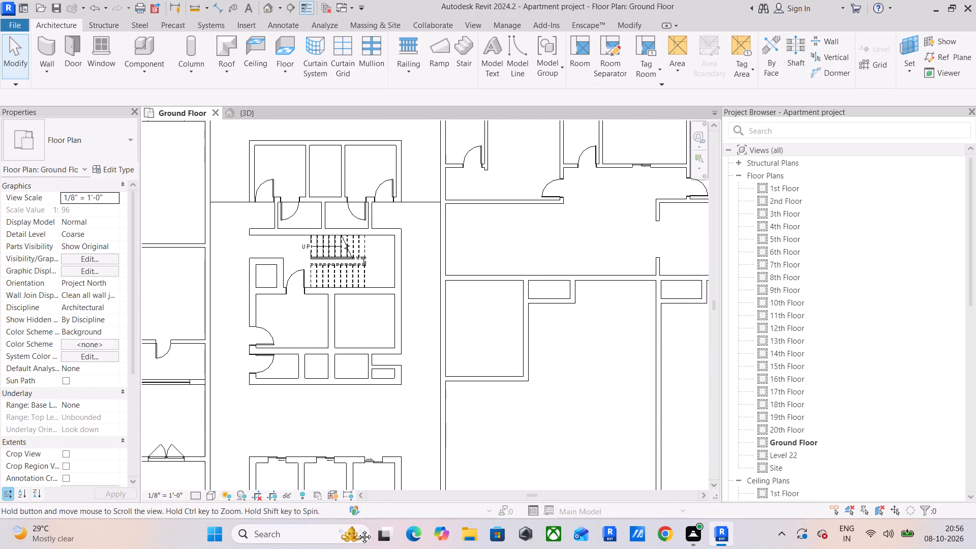
pyautogui.moveTo(357, 529); pyautogui.dragTo(375, 302, button='middle')
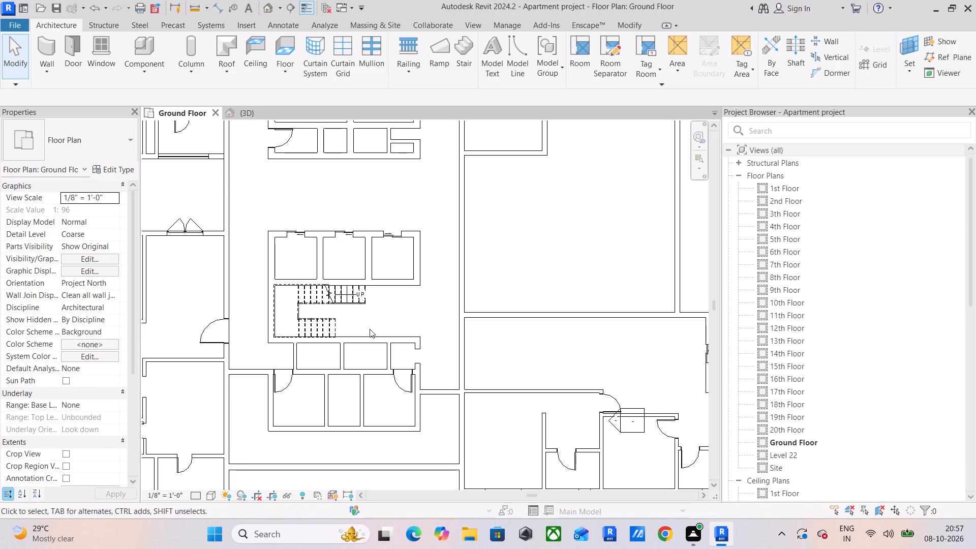
pyautogui.moveTo(374, 346); pyautogui.dragTo(396, 262, button='middle')
pyautogui.scroll(4, 391, 330)
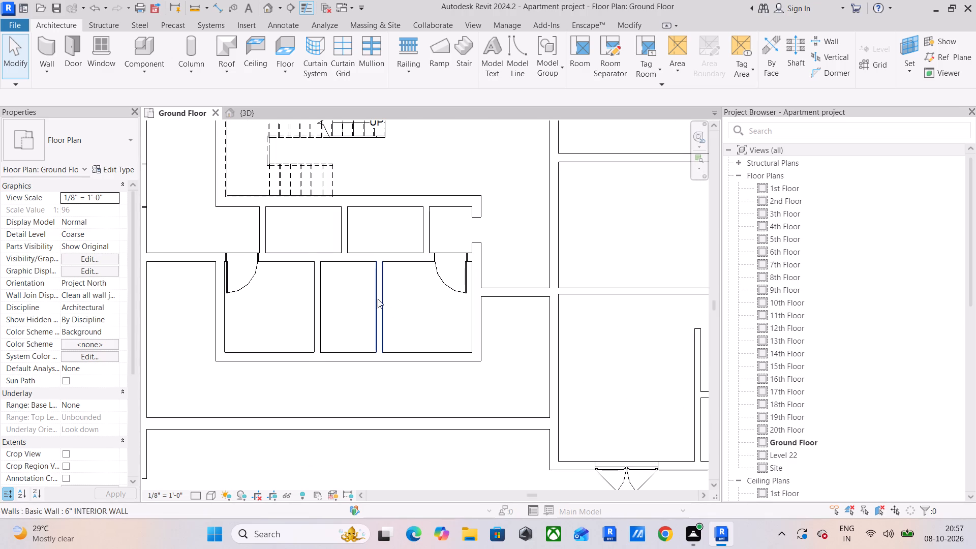
pyautogui.moveTo(304, 268); pyautogui.dragTo(323, 395, button='middle')
pyautogui.scroll(-3, 337, 363)
pyautogui.scroll(-3, 369, 210)
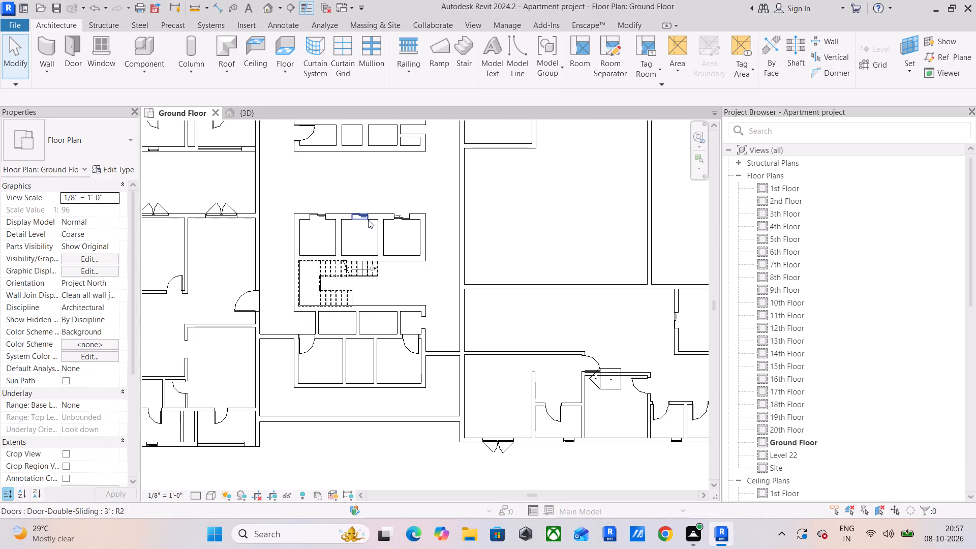
# Place two mirrored Single-Flush 30" x 80" doors between the lower core's outer bottom rooms and small middle rooms, swinging into the latter, 3" from their partitions.
pyautogui.click(203, 358)
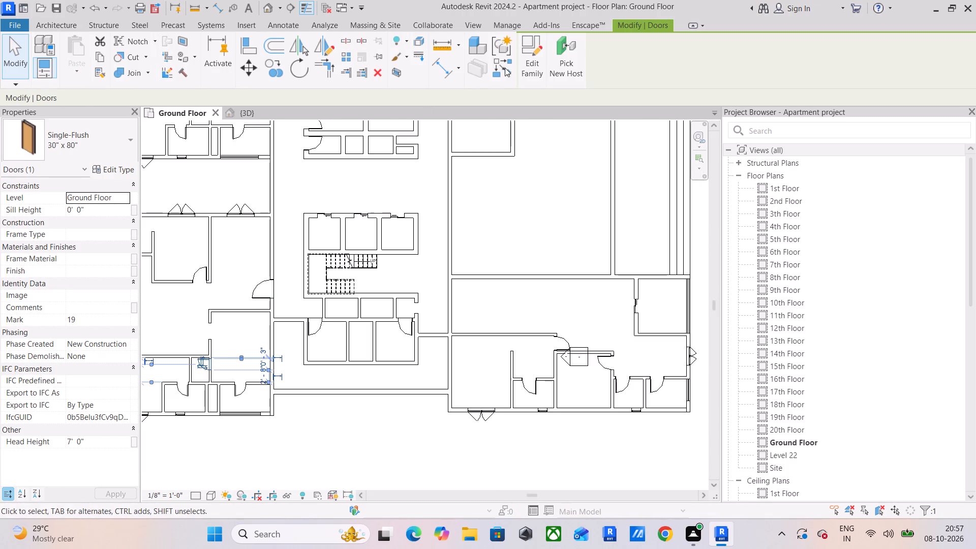
pyautogui.click(507, 67)
pyautogui.scroll(10, 349, 341)
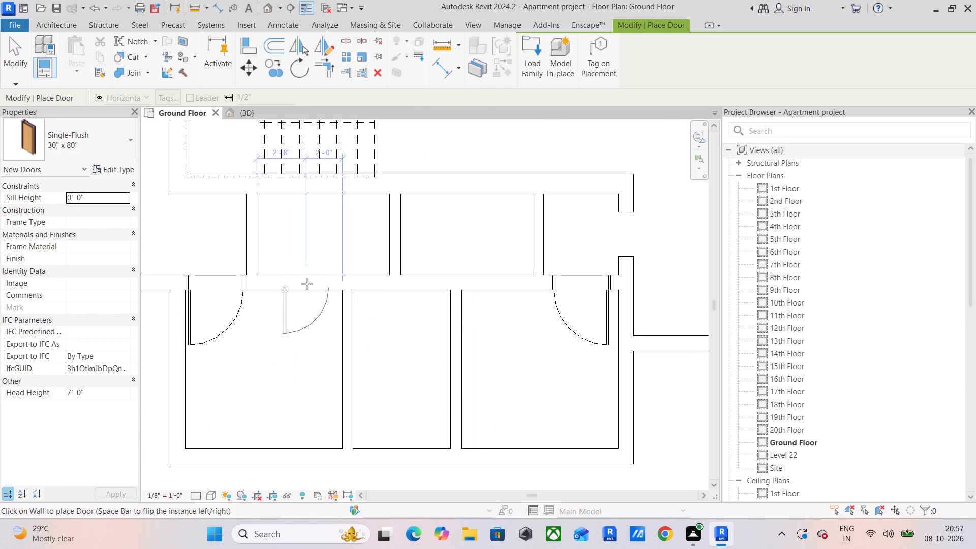
pyautogui.press('space')
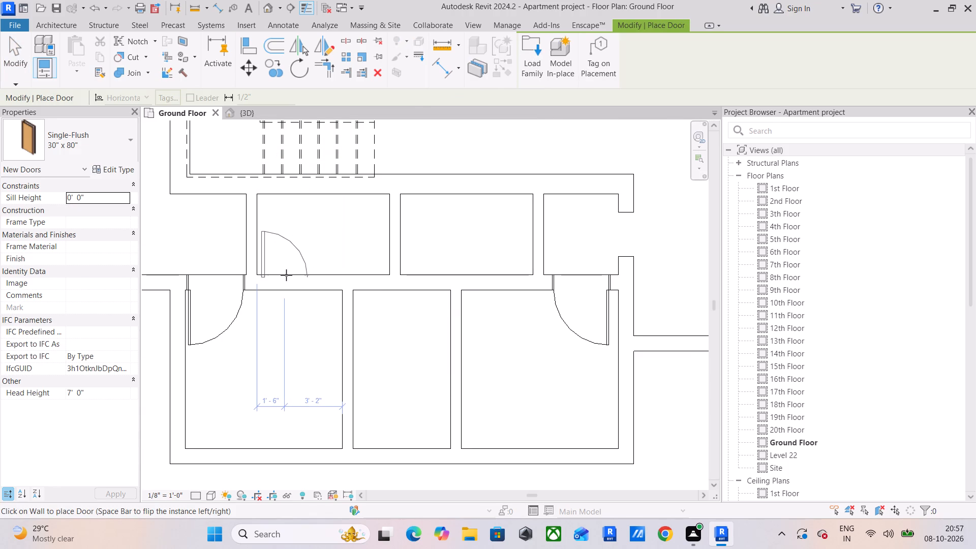
pyautogui.click(286, 275)
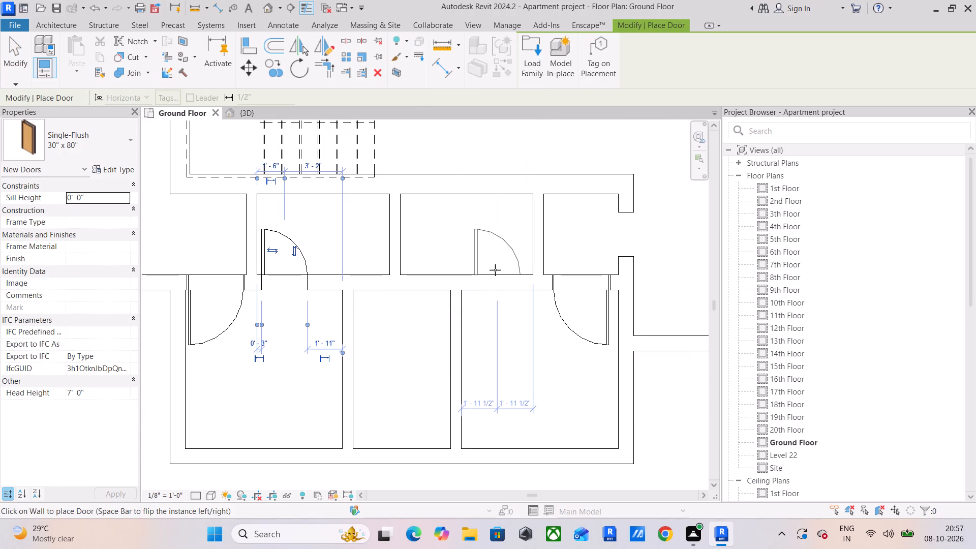
pyautogui.press('space')
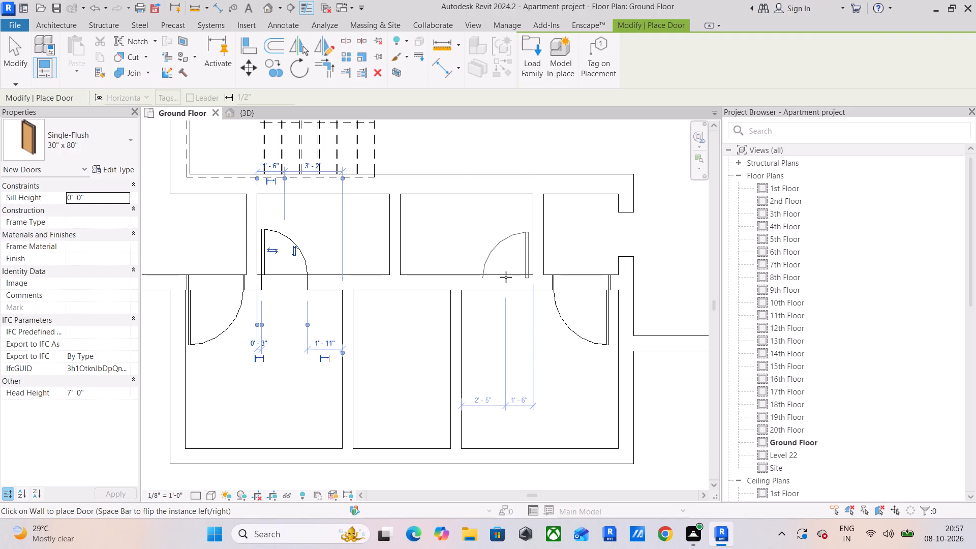
pyautogui.click(506, 277)
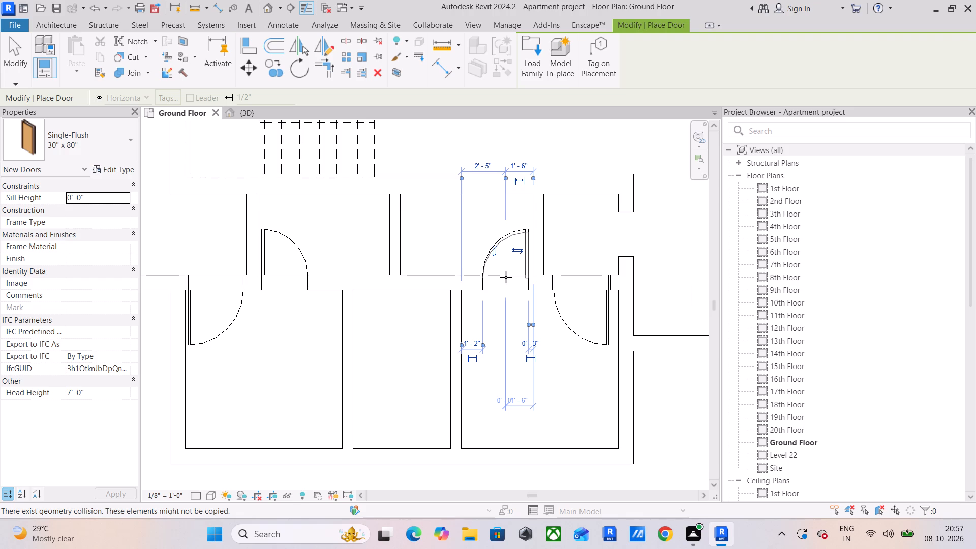
# Extend the 6" interior wall beside the lower core's small right-hand room upward across the stair enclosure to its upper wall.
pyautogui.click(22, 64)
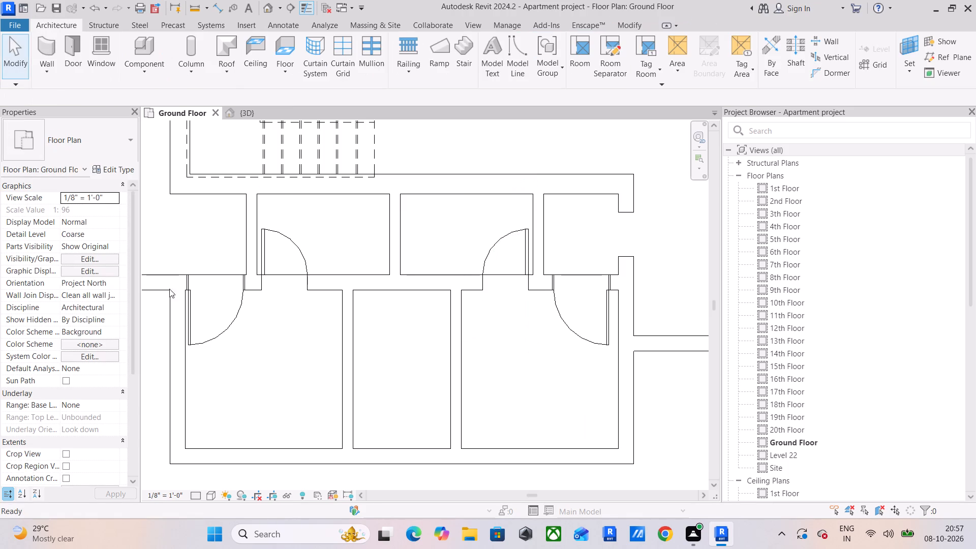
pyautogui.scroll(-1, 374, 293)
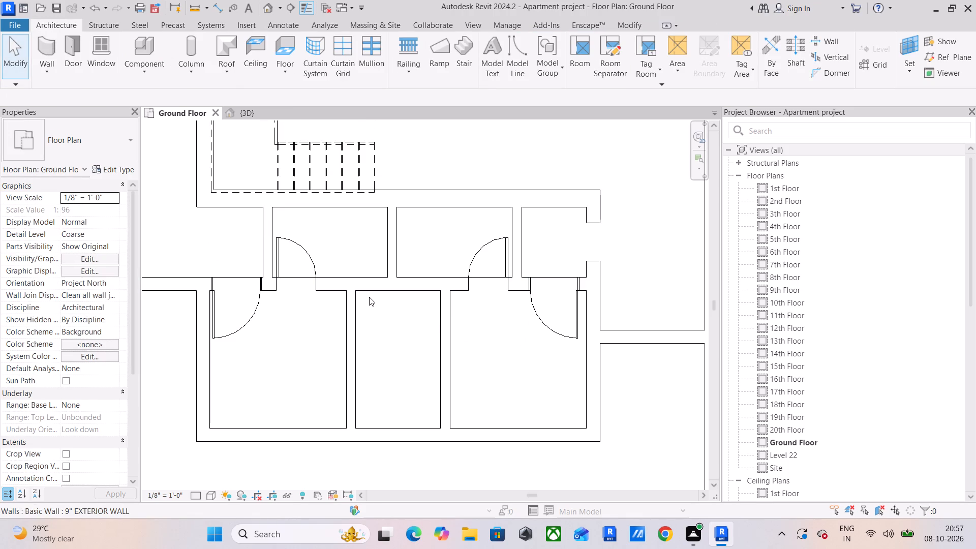
pyautogui.moveTo(281, 321); pyautogui.dragTo(289, 455, button='middle')
pyautogui.scroll(-3, 311, 380)
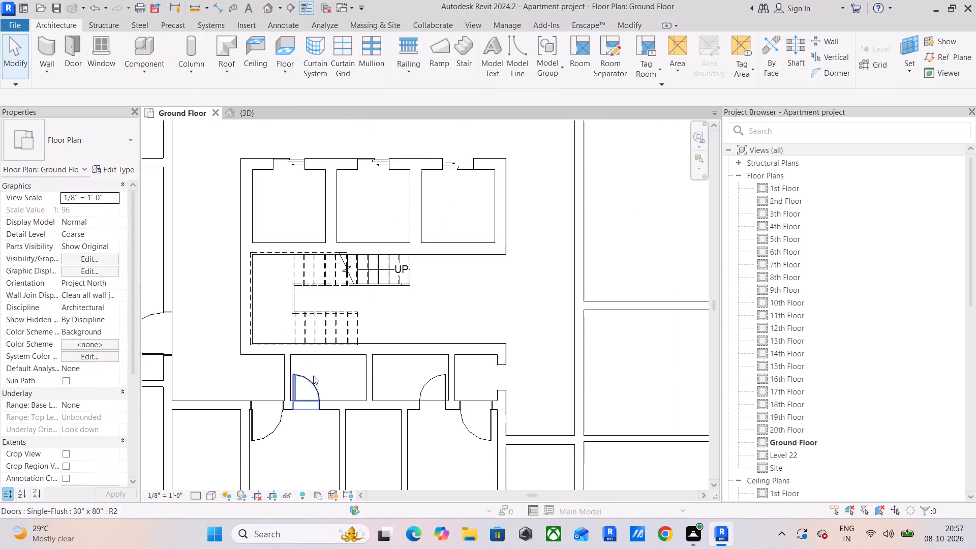
pyautogui.moveTo(321, 364); pyautogui.dragTo(315, 448, button='middle')
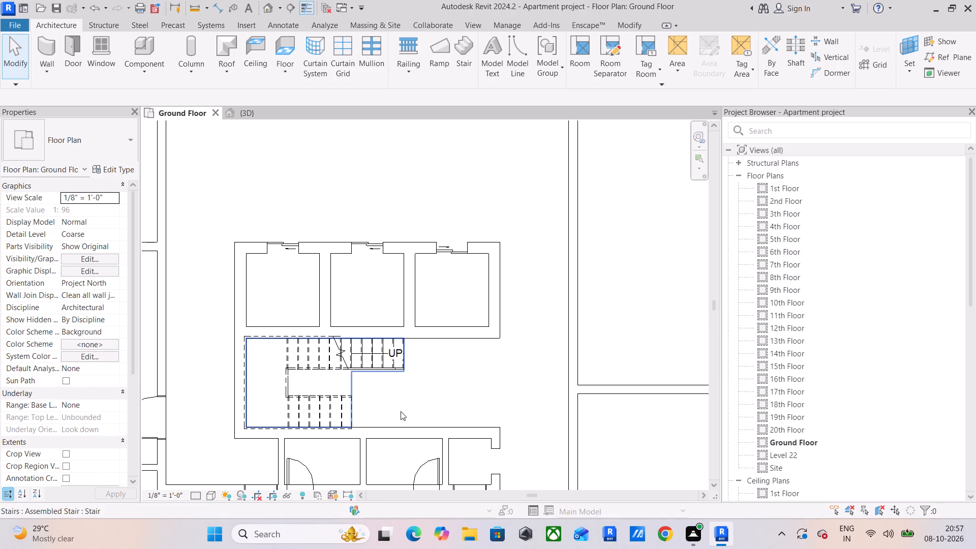
pyautogui.moveTo(418, 423); pyautogui.dragTo(385, 368, button='middle')
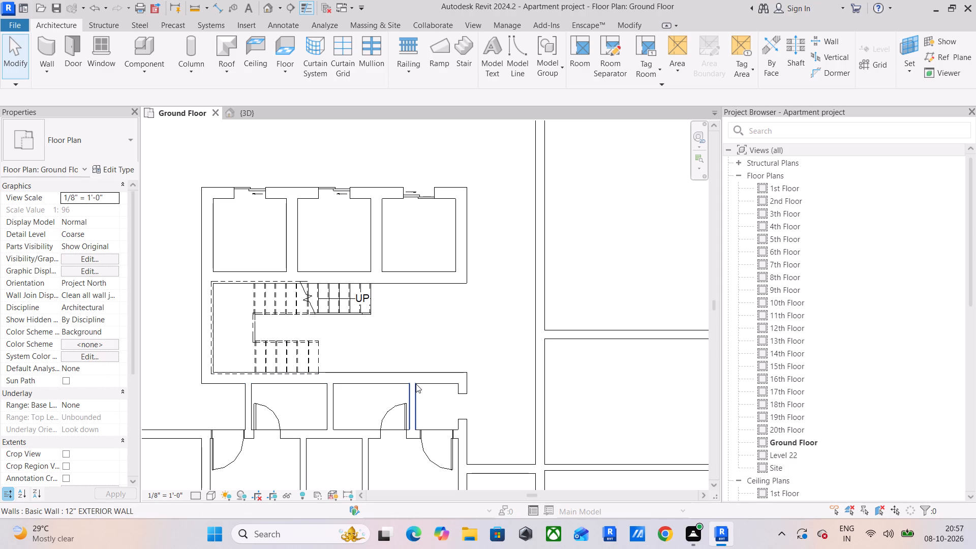
pyautogui.click(408, 394)
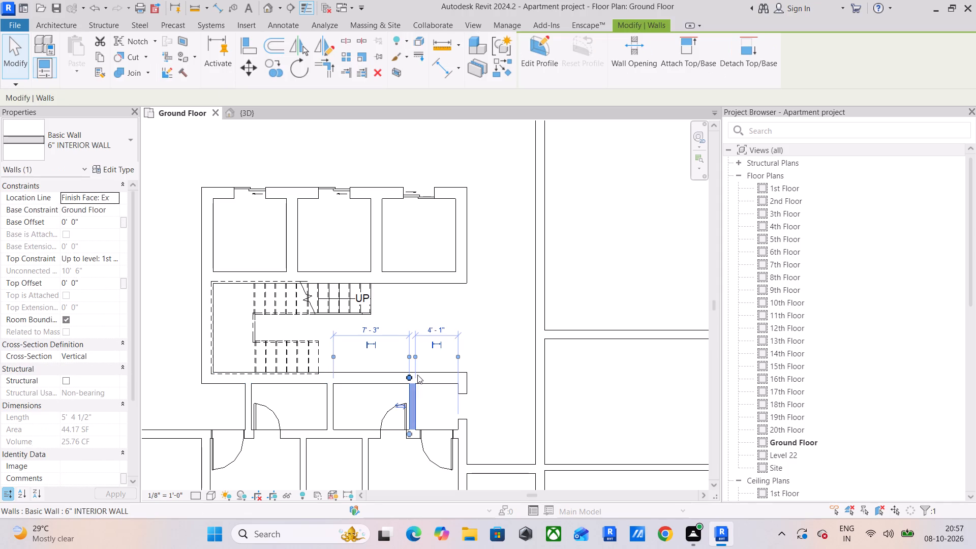
pyautogui.moveTo(408, 378); pyautogui.dragTo(407, 285)
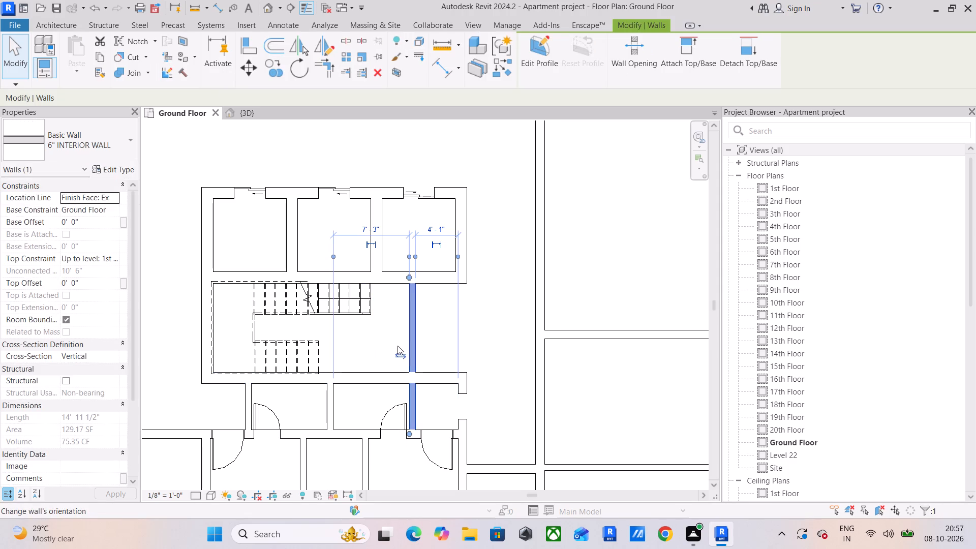
pyautogui.click(439, 327)
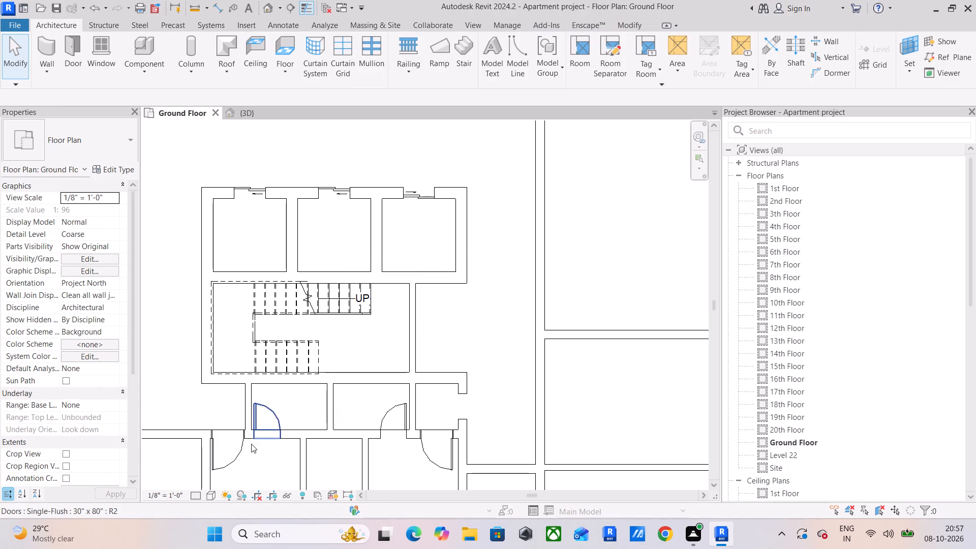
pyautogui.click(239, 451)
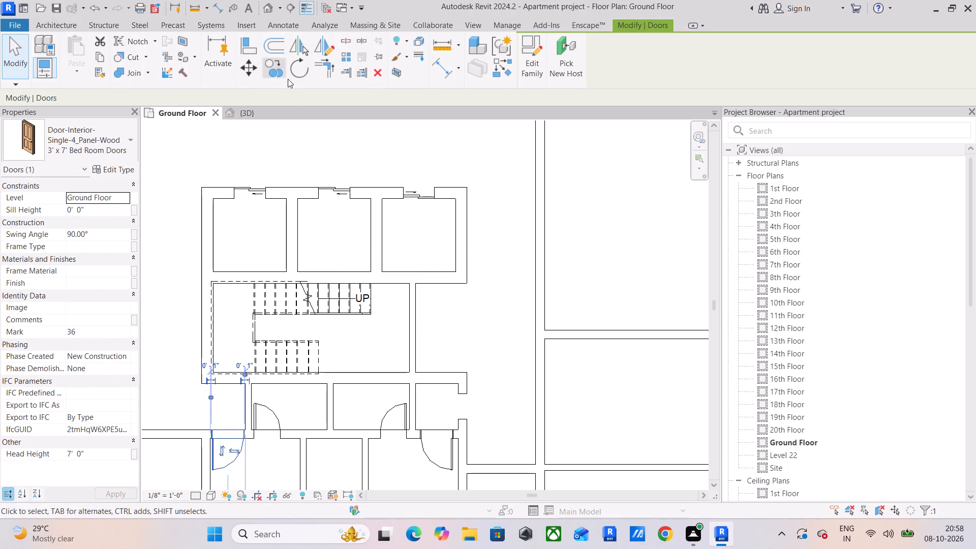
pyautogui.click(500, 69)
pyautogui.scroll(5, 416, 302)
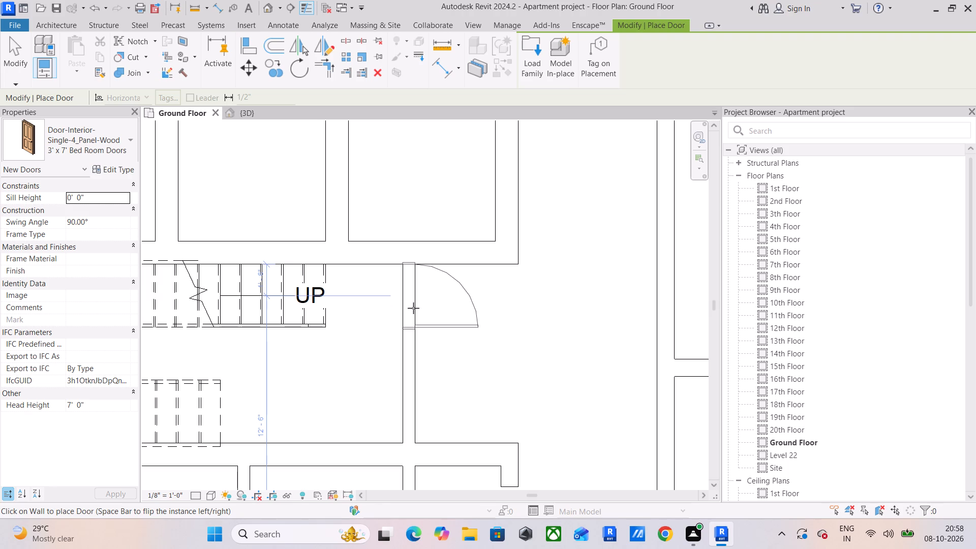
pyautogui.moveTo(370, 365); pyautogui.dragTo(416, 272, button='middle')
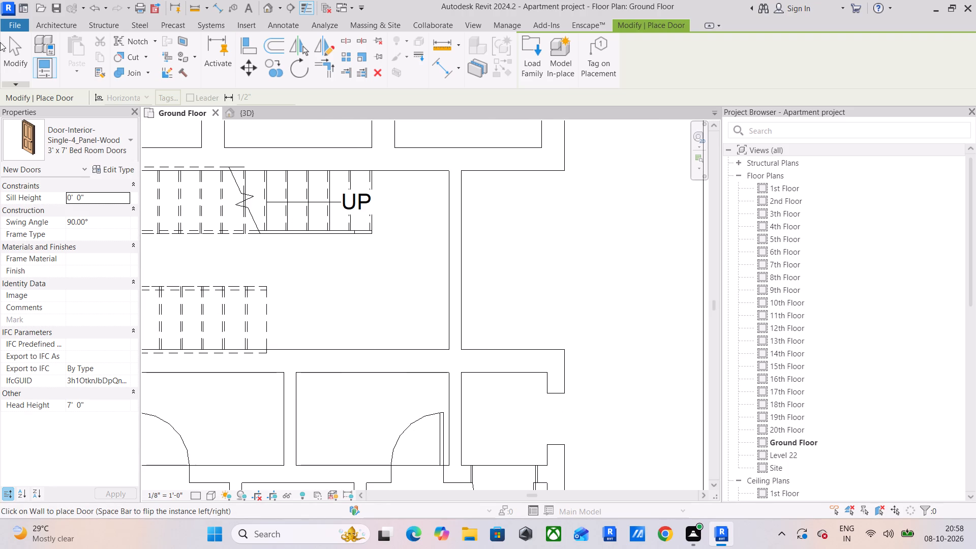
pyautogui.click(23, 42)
# Place two mirrored Single-Flush 30" x 80" doors near the ends of the extended stair partition, swinging away from the stair.
pyautogui.click(411, 426)
pyautogui.moveTo(442, 280); pyautogui.dragTo(429, 375, button='middle')
pyautogui.moveTo(433, 395); pyautogui.dragTo(450, 238, button='middle')
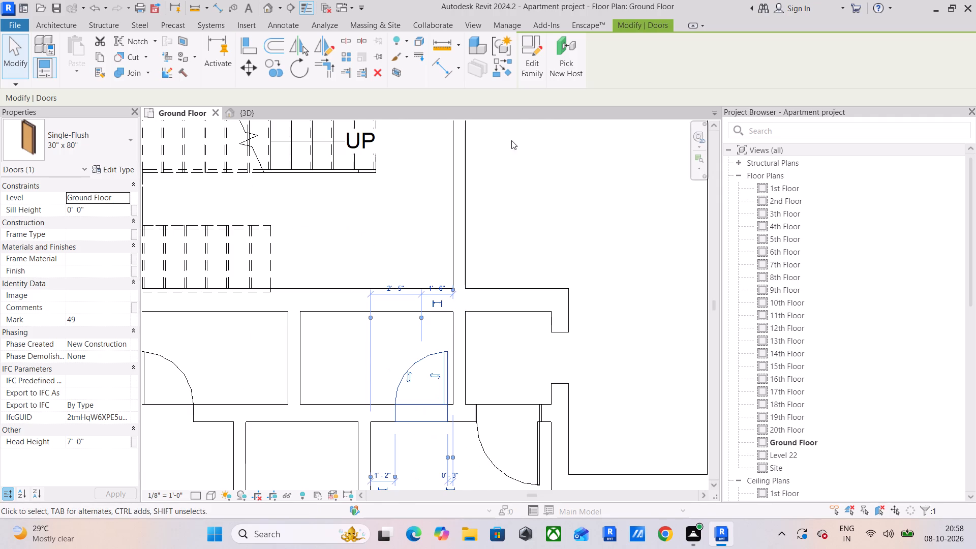
pyautogui.click(497, 64)
pyautogui.moveTo(456, 200); pyautogui.dragTo(450, 274, button='middle')
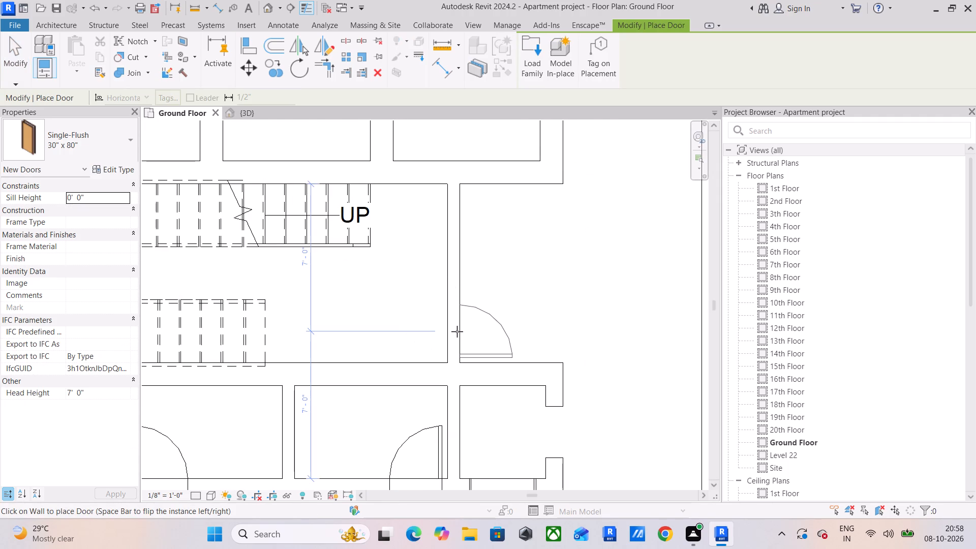
pyautogui.click(457, 331)
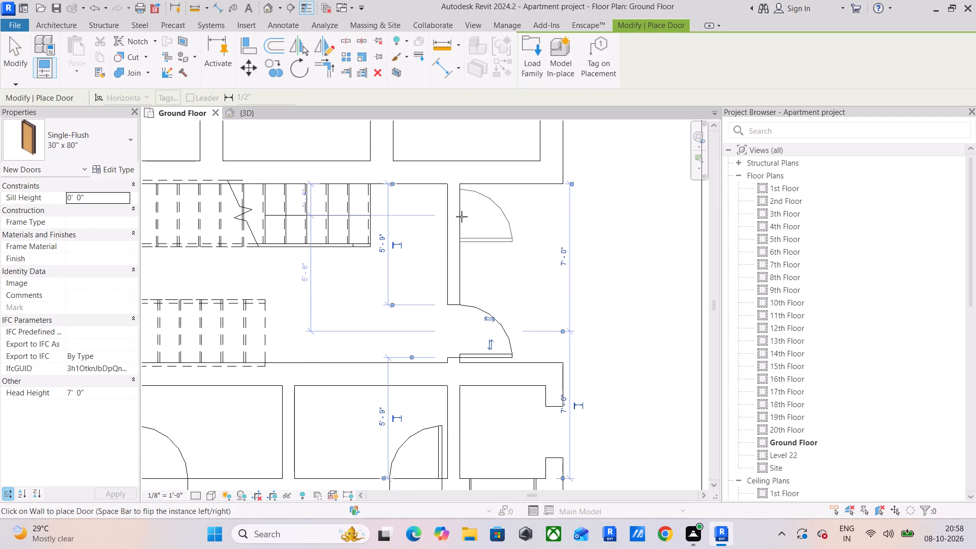
pyautogui.press('space')
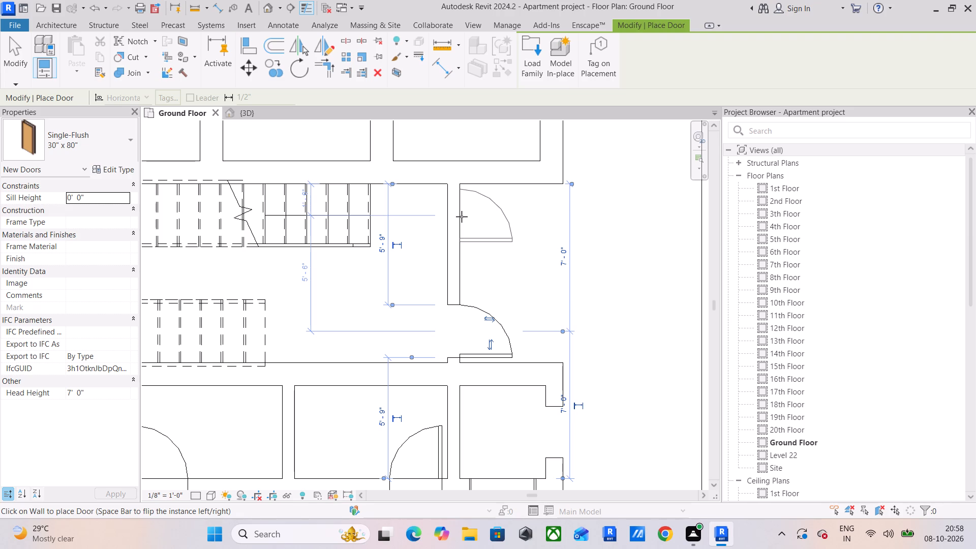
pyautogui.click(462, 217)
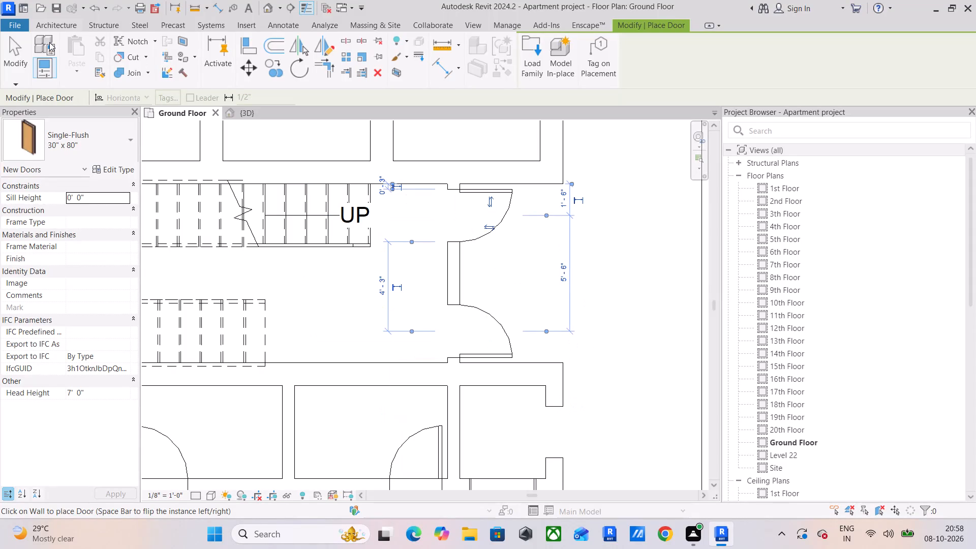
pyautogui.click(17, 57)
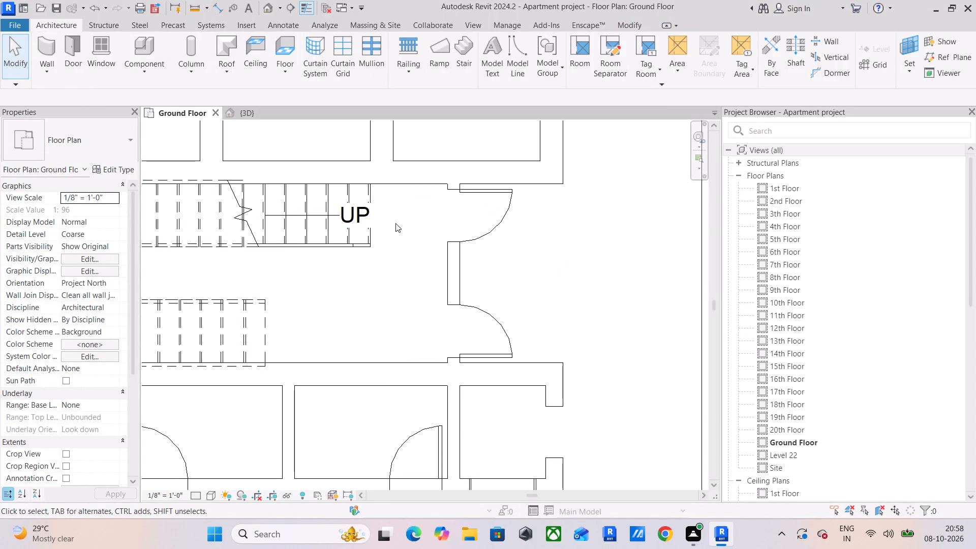
# Draw a horizontal 6" interior wall outward from the stair partition, between its two doors, starting just below the upper door.
pyautogui.scroll(4, 430, 225)
pyautogui.click(464, 301)
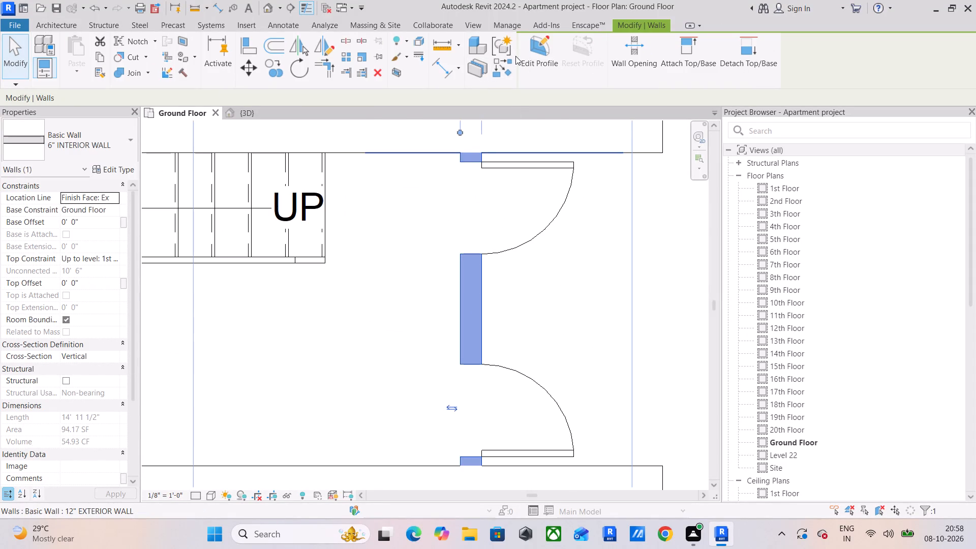
pyautogui.click(503, 68)
pyautogui.click(481, 276)
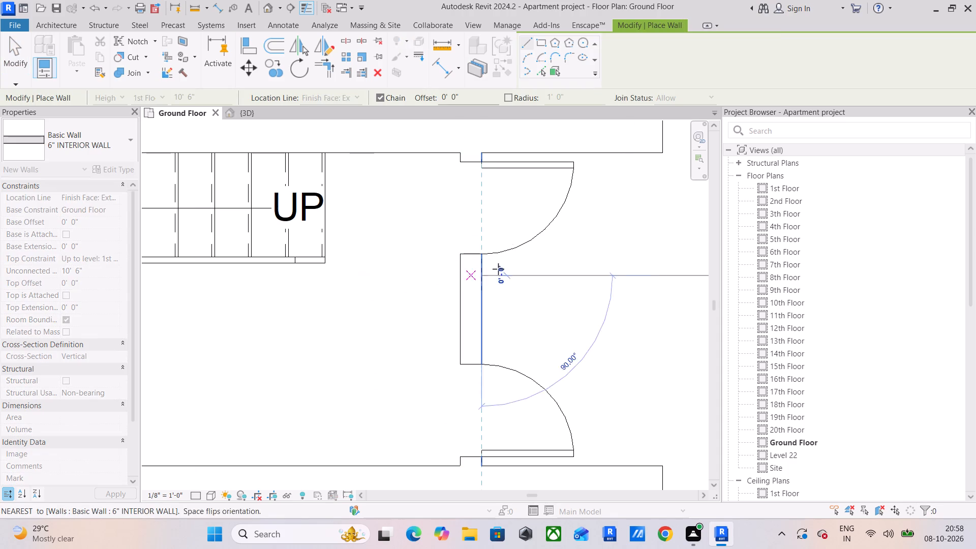
pyautogui.press('space')
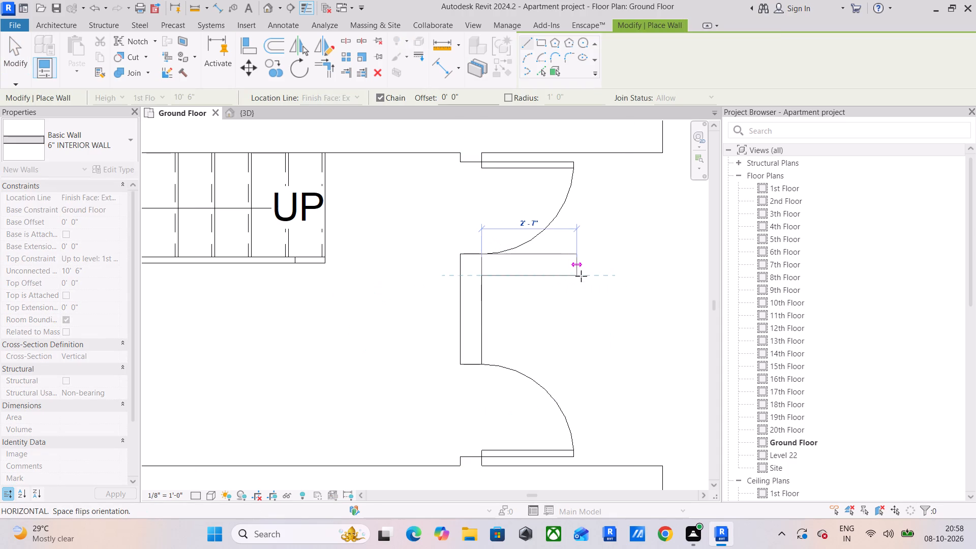
pyautogui.click(602, 276)
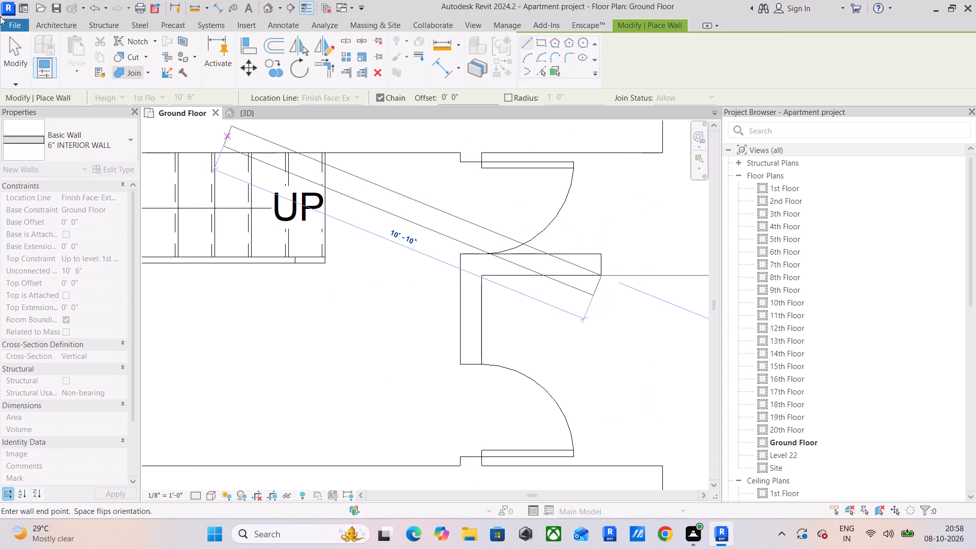
pyautogui.click(16, 59)
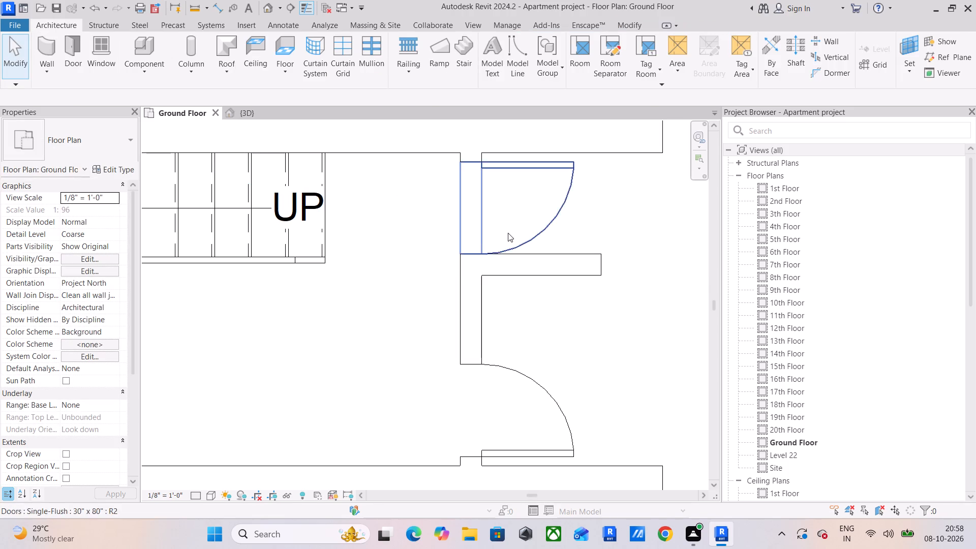
# Align the new wall's free end with the outer right face of the 12" exterior wall above it.
pyautogui.moveTo(511, 232); pyautogui.dragTo(382, 248, button='middle')
pyautogui.scroll(-2, 427, 248)
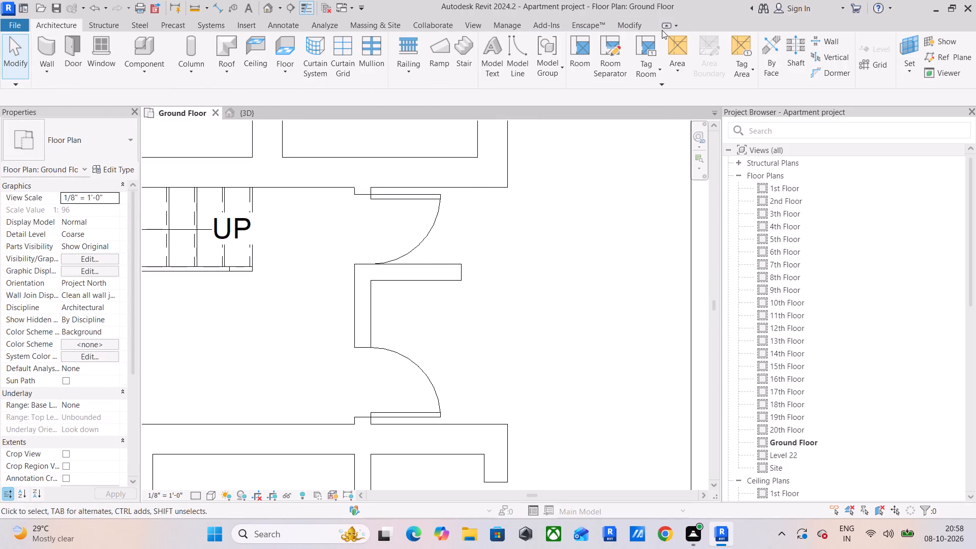
pyautogui.click(625, 28)
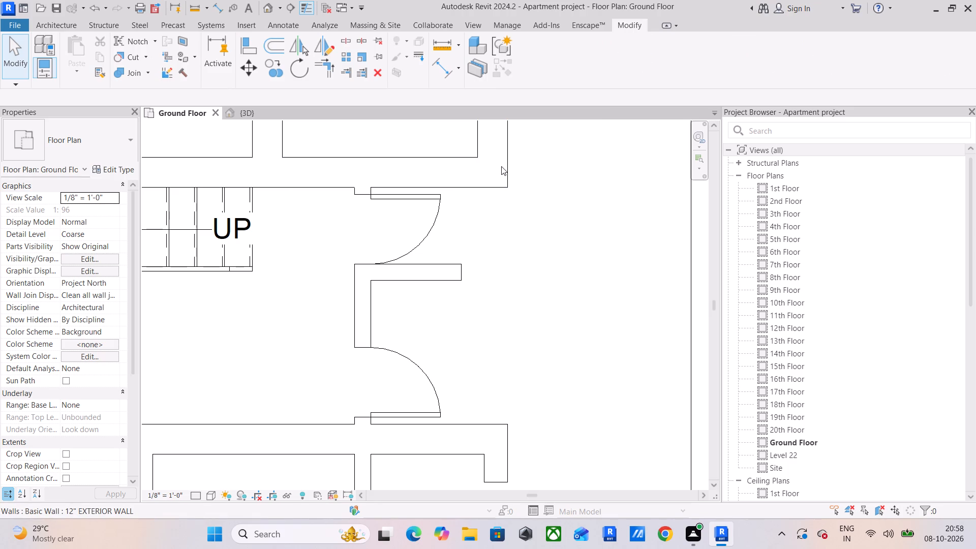
pyautogui.click(246, 42)
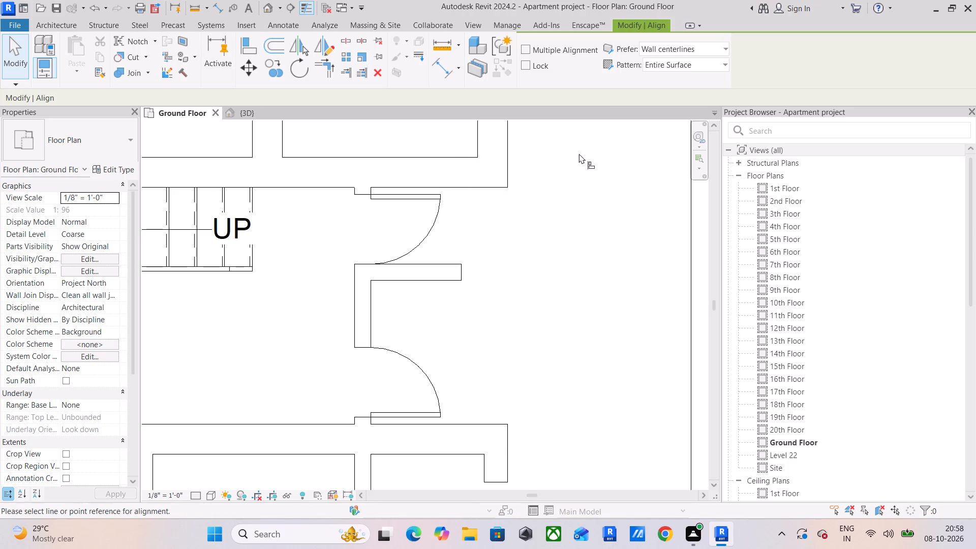
pyautogui.click(512, 147)
pyautogui.click(460, 275)
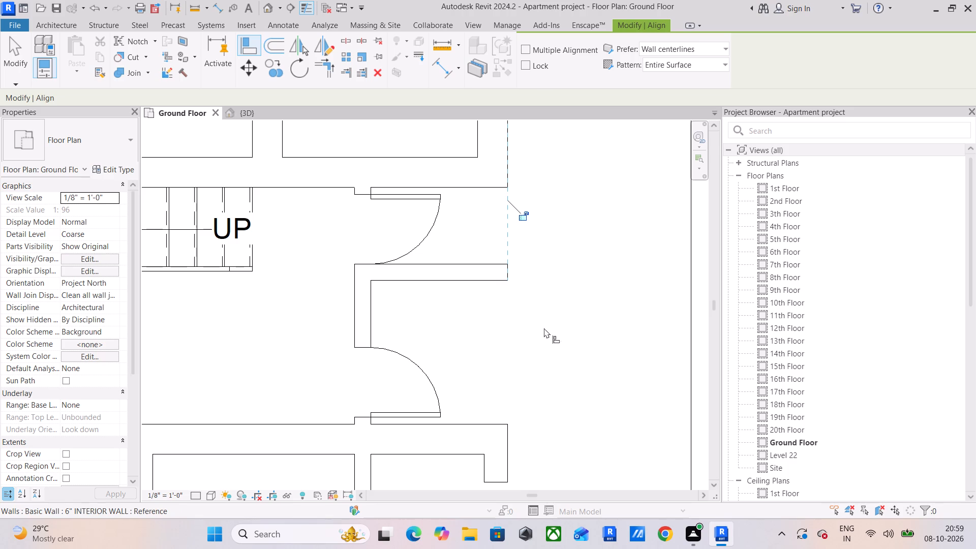
pyautogui.click(20, 53)
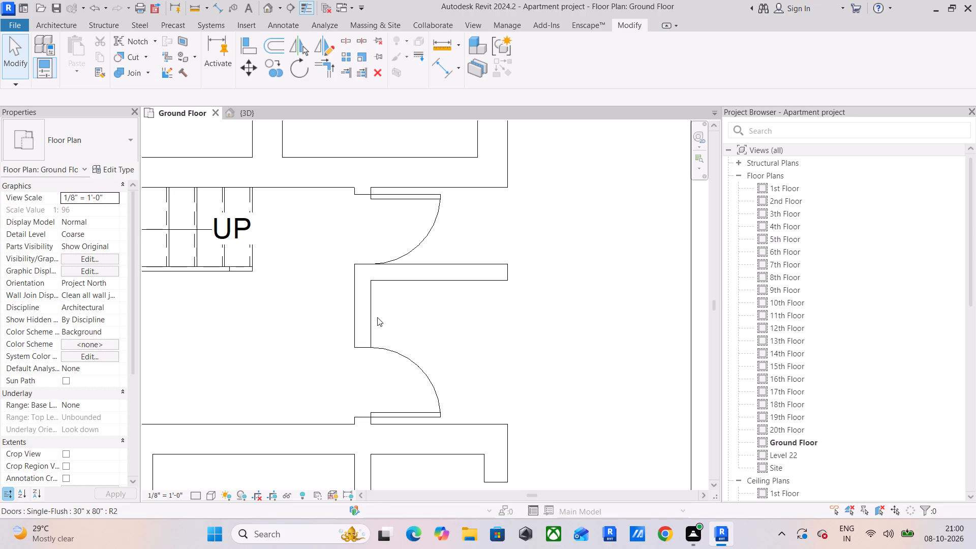
# Examine the lower core's stair entrance and the upper core's stair area on the Ground Floor plan.
pyautogui.scroll(-4, 386, 278)
pyautogui.scroll(1, 386, 278)
pyautogui.moveTo(386, 278); pyautogui.dragTo(484, 304, button='middle')
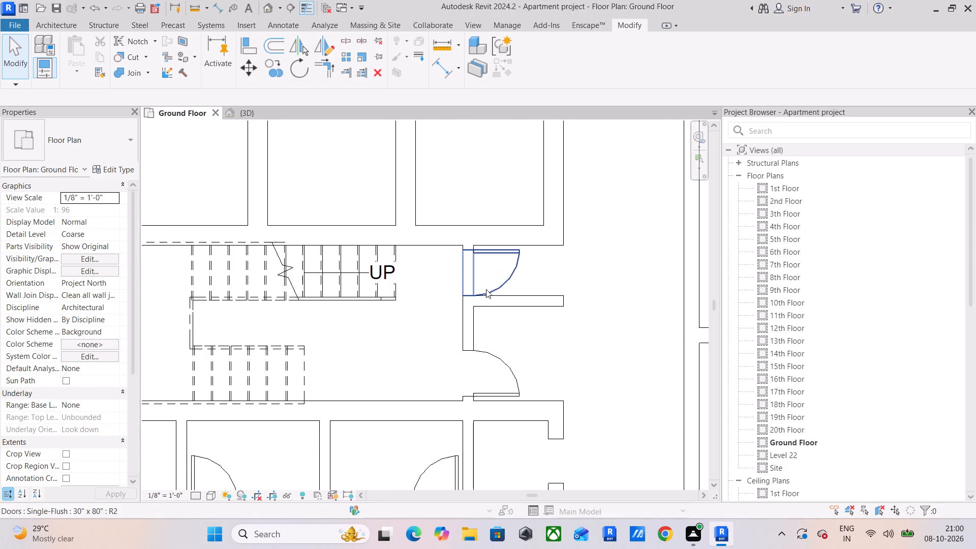
pyautogui.scroll(-4, 486, 289)
pyautogui.moveTo(356, 315); pyautogui.dragTo(393, 298, button='middle')
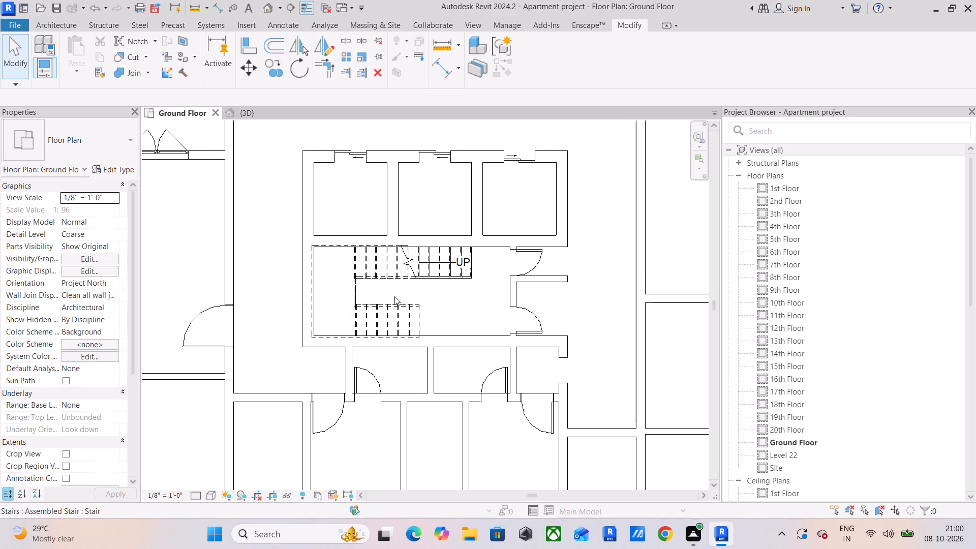
pyautogui.scroll(-2, 399, 296)
pyautogui.moveTo(406, 293); pyautogui.dragTo(372, 372, button='middle')
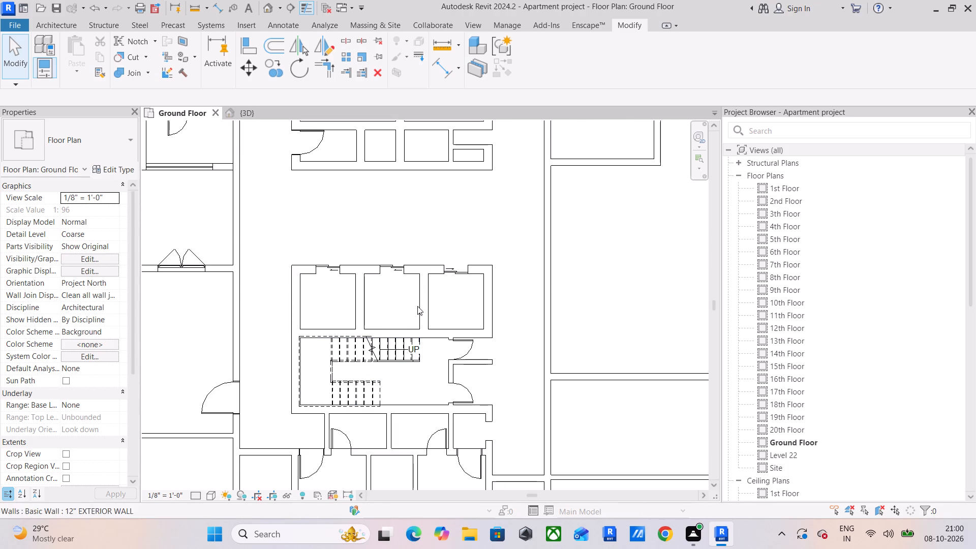
pyautogui.moveTo(416, 270); pyautogui.dragTo(391, 383, button='middle')
pyautogui.moveTo(389, 258); pyautogui.dragTo(375, 334, button='middle')
pyautogui.moveTo(350, 276); pyautogui.dragTo(348, 356, button='middle')
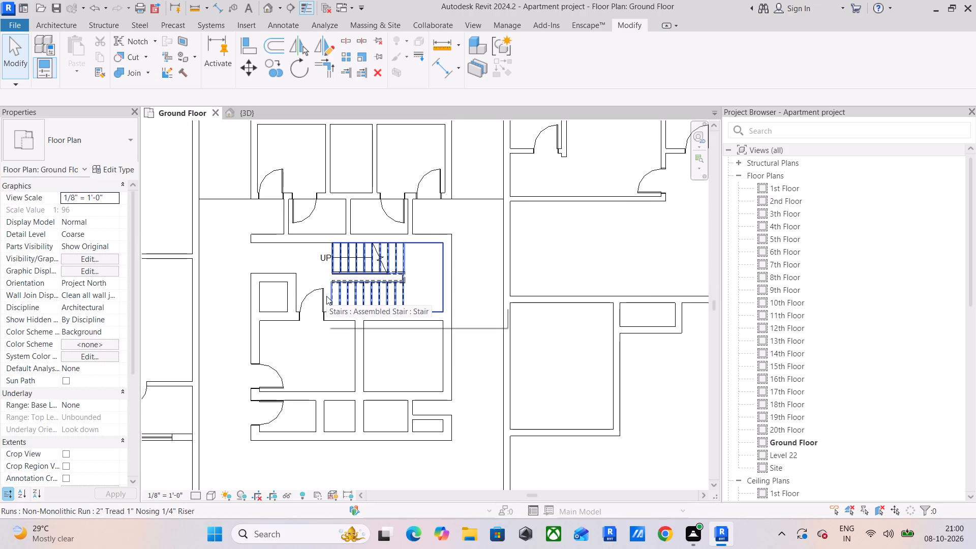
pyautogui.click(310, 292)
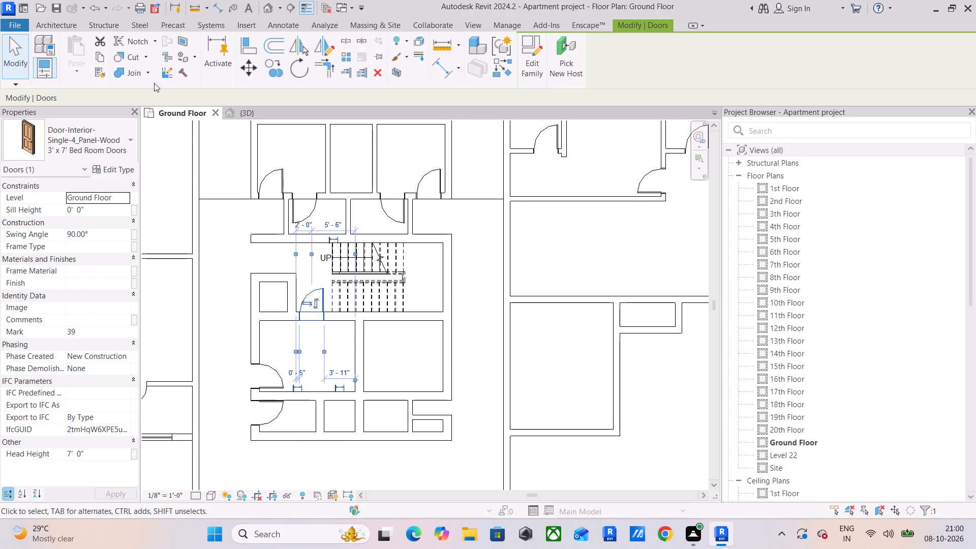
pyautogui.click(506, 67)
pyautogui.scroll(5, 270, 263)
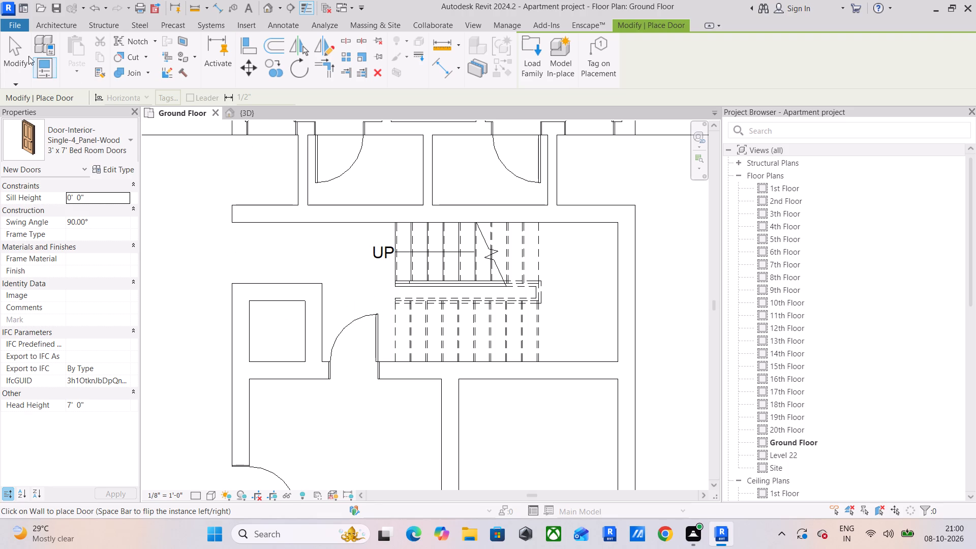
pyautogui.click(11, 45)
# Extend the 12" exterior wall beside the upper core's small left room upward to the stair enclosure's upper wall.
pyautogui.click(317, 311)
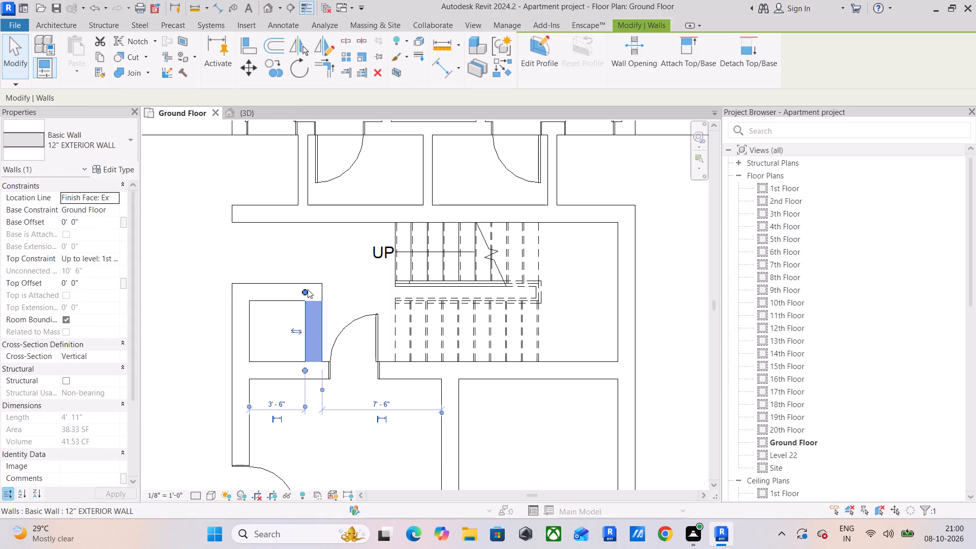
pyautogui.moveTo(307, 289); pyautogui.dragTo(306, 225)
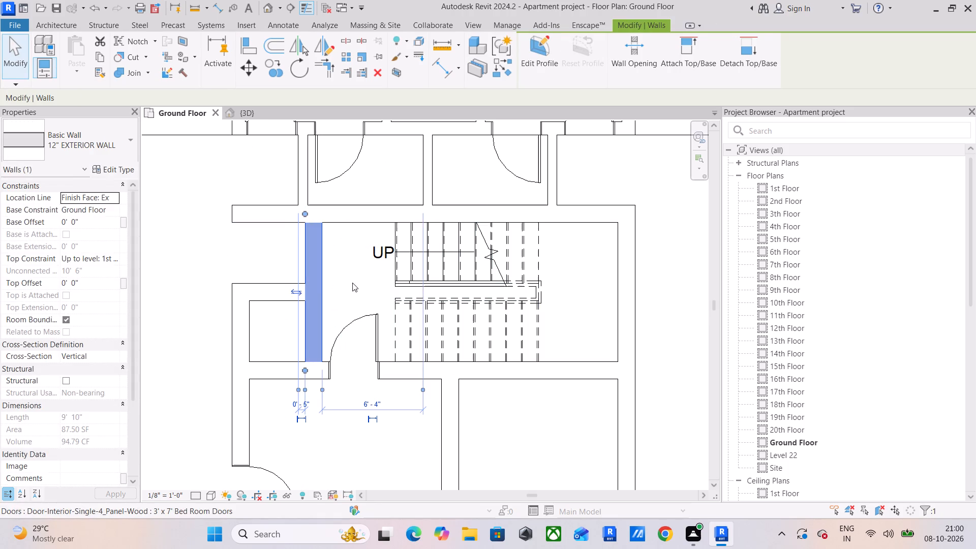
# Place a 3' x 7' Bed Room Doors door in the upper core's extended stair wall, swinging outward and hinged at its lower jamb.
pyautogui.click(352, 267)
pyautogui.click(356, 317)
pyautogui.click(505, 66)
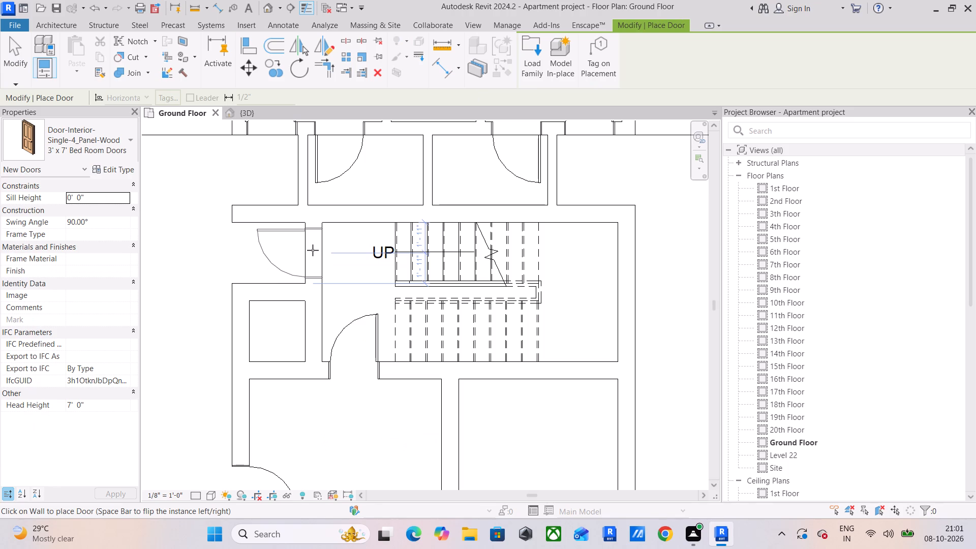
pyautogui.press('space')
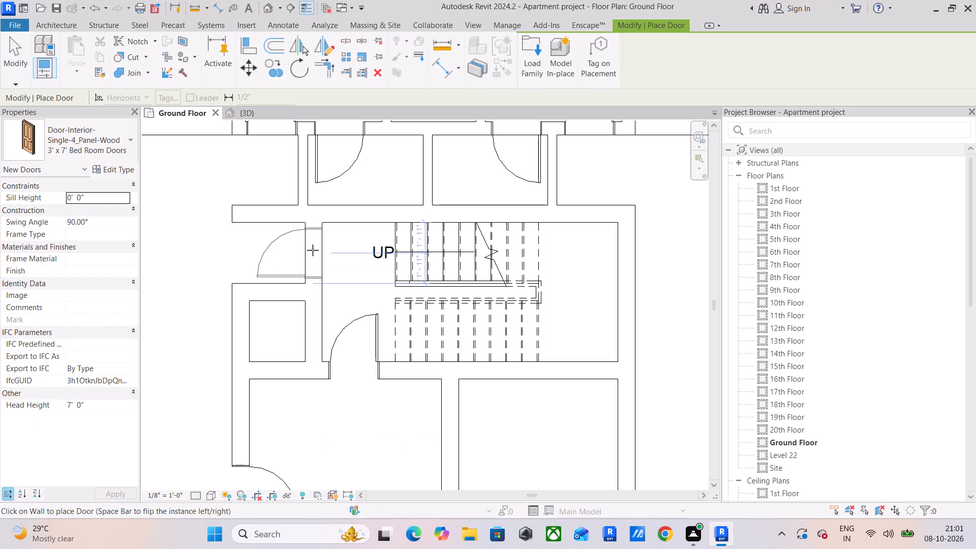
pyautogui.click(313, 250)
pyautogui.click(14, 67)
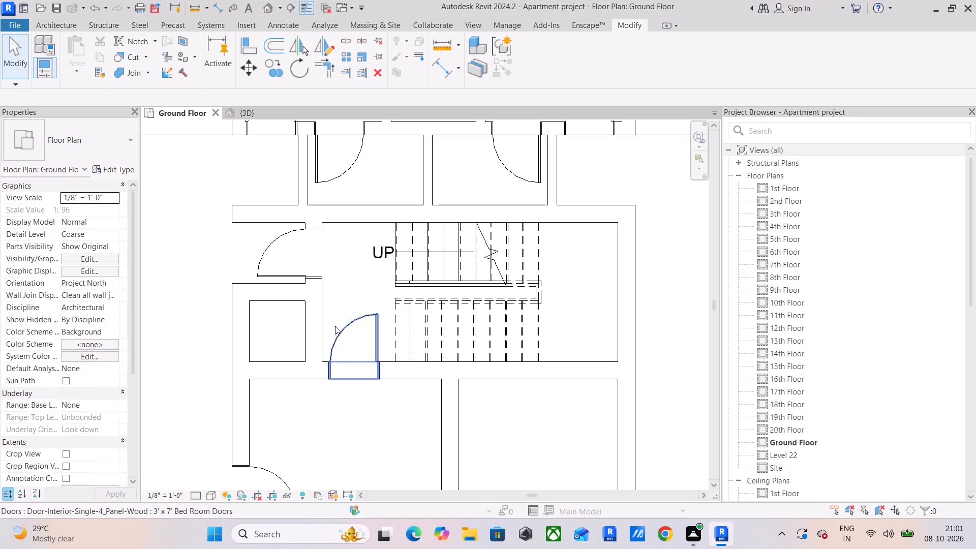
# Extend the horizontal 12" exterior wall above the small left room between the stair flights to the landing end, about 18' 8 1/2" long.
pyautogui.click(307, 293)
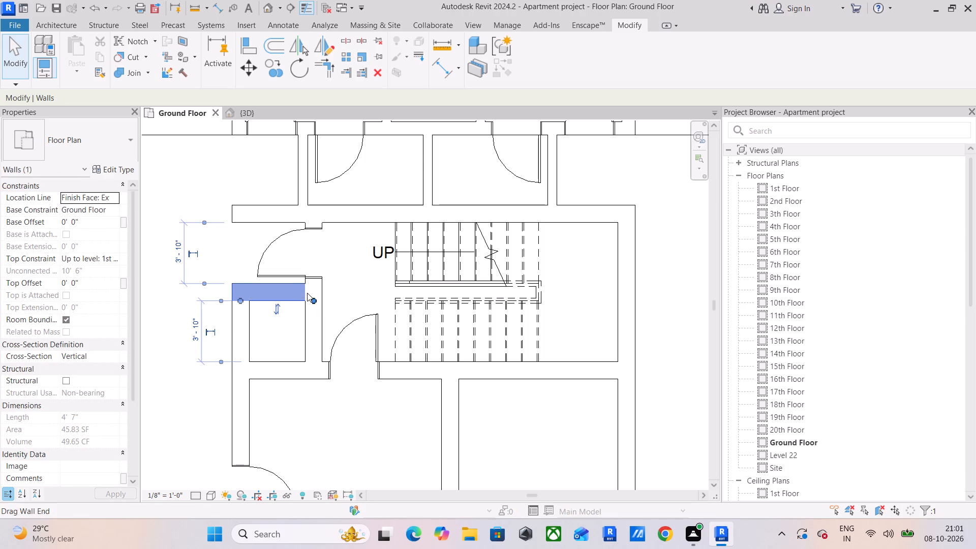
pyautogui.scroll(4, 337, 296)
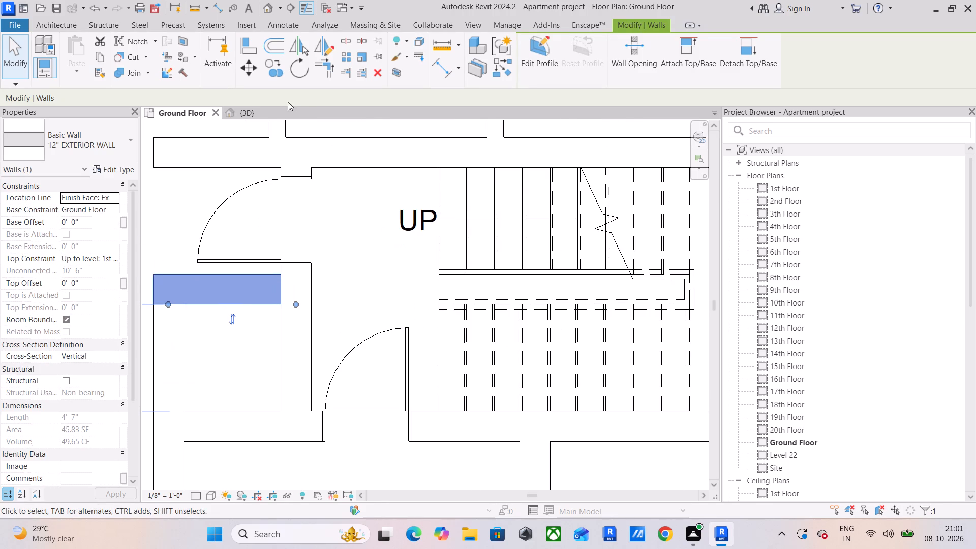
pyautogui.moveTo(298, 303); pyautogui.dragTo(432, 302)
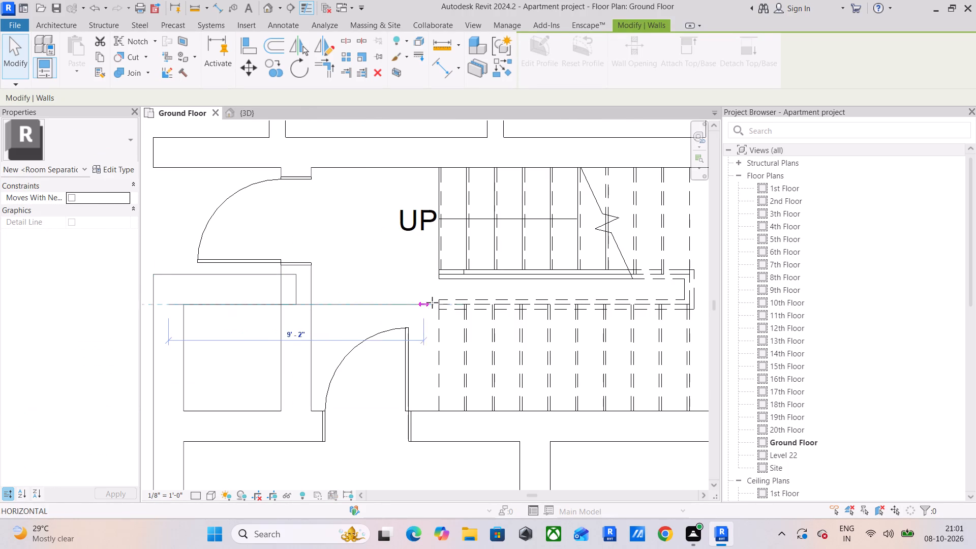
pyautogui.moveTo(432, 302); pyautogui.dragTo(684, 294)
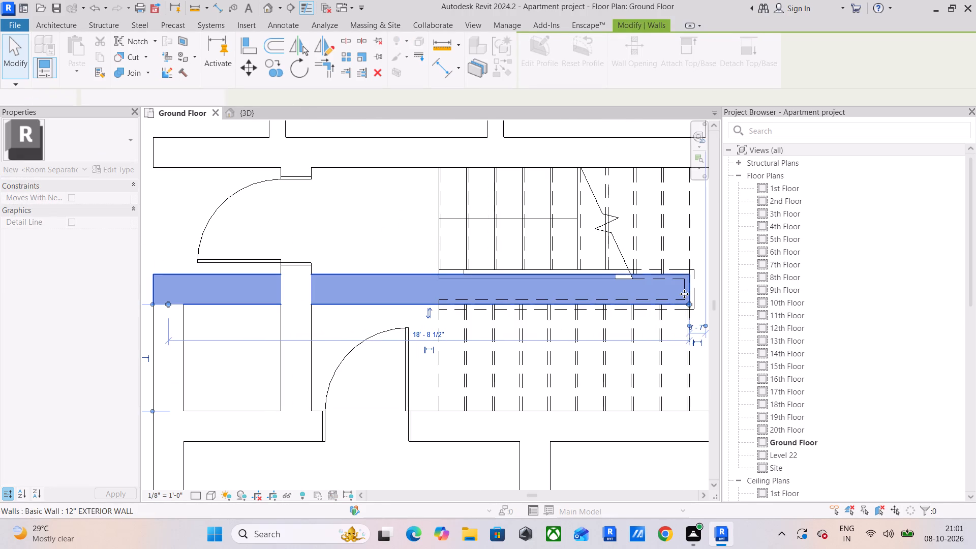
pyautogui.click(349, 200)
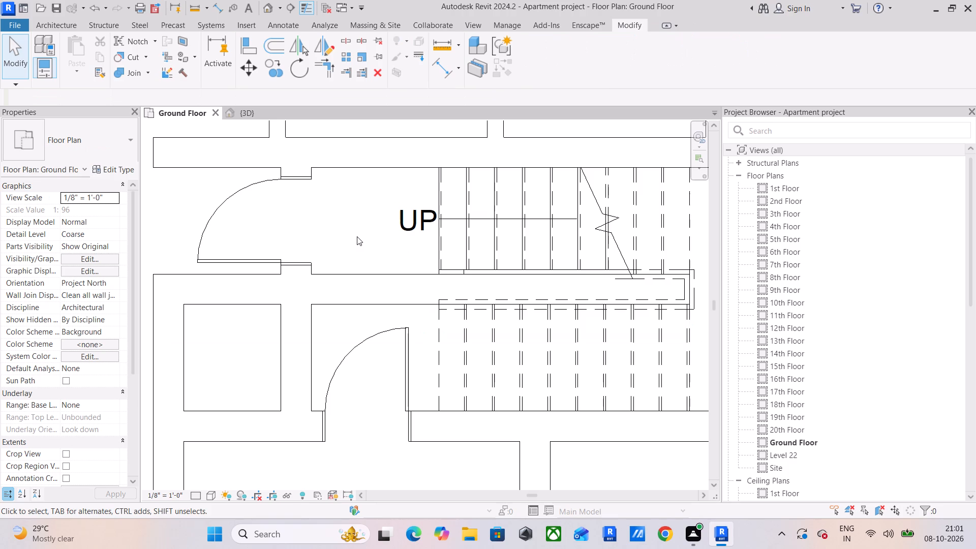
# Examine in 3D how the extended 12" wall sits between the upper core's stair flights and meets the stair railing.
pyautogui.scroll(-3, 357, 236)
pyautogui.scroll(4, 393, 293)
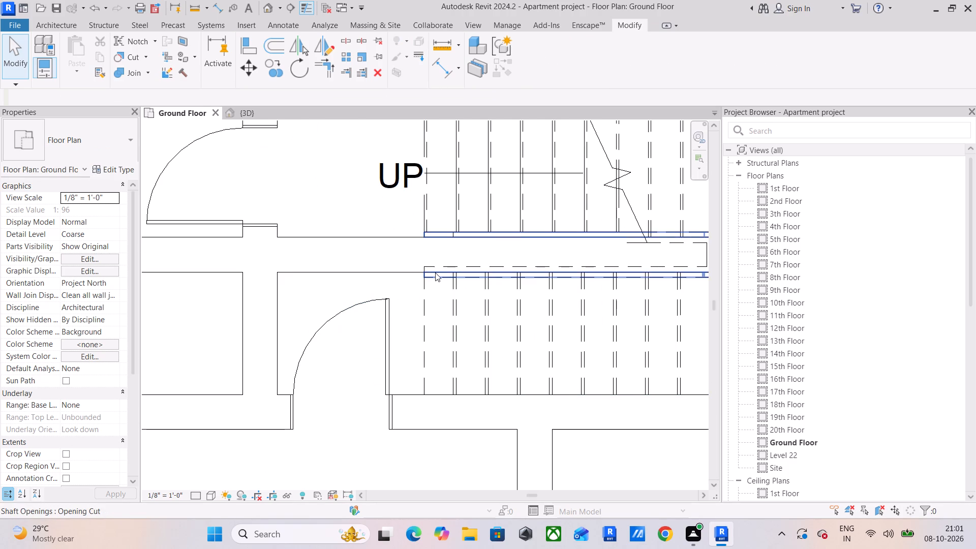
pyautogui.click(286, 110)
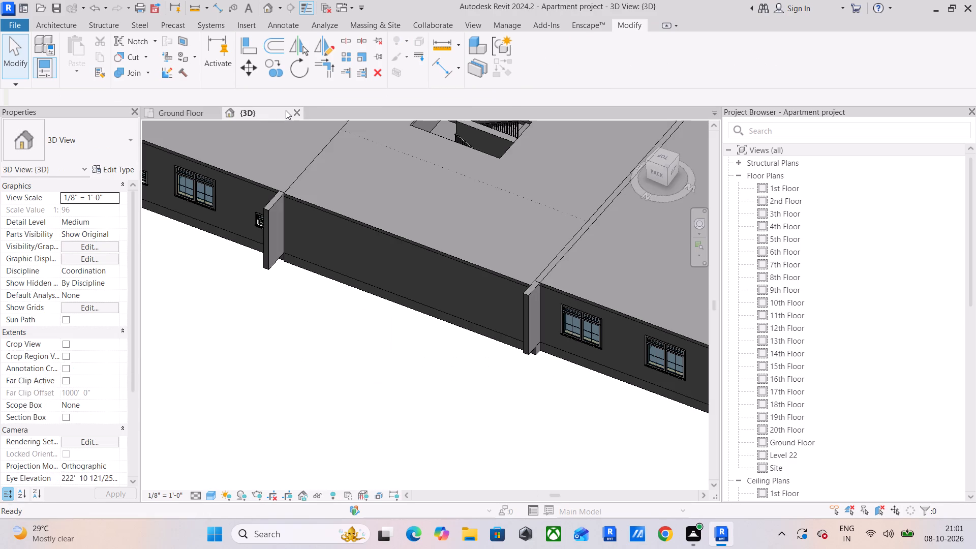
pyautogui.moveTo(425, 205); pyautogui.dragTo(424, 216, button='middle')
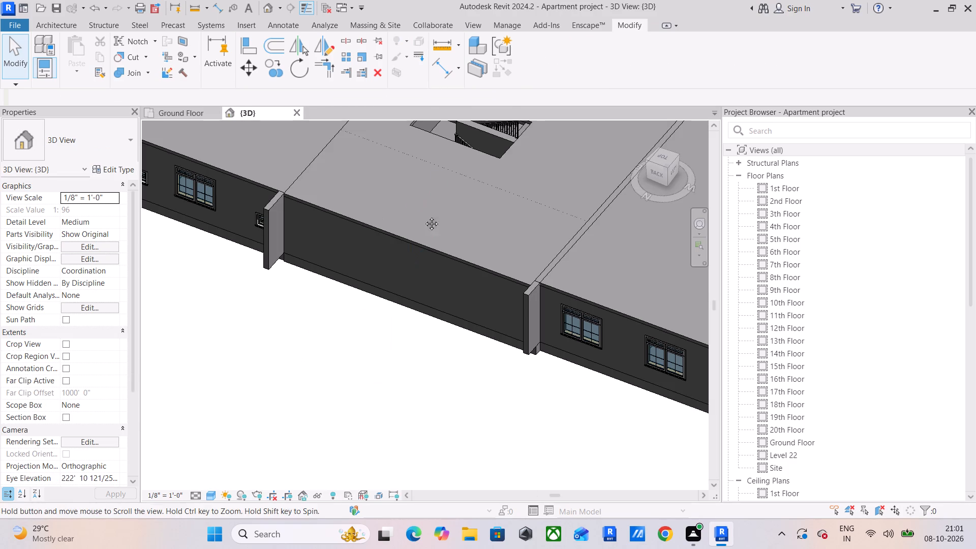
pyautogui.moveTo(424, 216); pyautogui.dragTo(380, 331, button='middle')
pyautogui.scroll(5, 414, 259)
pyautogui.keyDown('shift'); pyautogui.moveTo(418, 252); pyautogui.dragTo(490, 276, button='middle'); pyautogui.keyUp('shift')
pyautogui.moveTo(511, 270); pyautogui.dragTo(64, 203, button='middle')
pyautogui.scroll(-6, 348, 260)
pyautogui.keyDown('shift'); pyautogui.moveTo(368, 289); pyautogui.dragTo(470, 265, button='middle'); pyautogui.keyUp('shift')
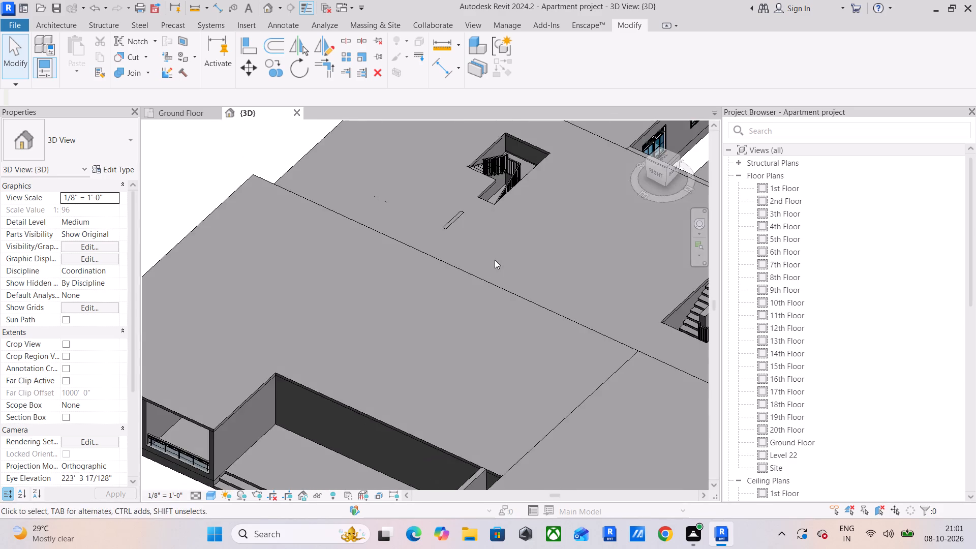
pyautogui.moveTo(495, 260); pyautogui.dragTo(91, 258, button='middle')
pyautogui.scroll(5, 393, 292)
pyautogui.scroll(1, 277, 266)
pyautogui.moveTo(275, 266); pyautogui.dragTo(296, 149, button='middle')
pyautogui.keyDown('shift'); pyautogui.moveTo(260, 220); pyautogui.dragTo(289, 209, button='middle'); pyautogui.keyUp('shift')
pyautogui.moveTo(294, 206); pyautogui.dragTo(248, 305, button='middle')
pyautogui.scroll(5, 334, 287)
pyautogui.scroll(2, 382, 297)
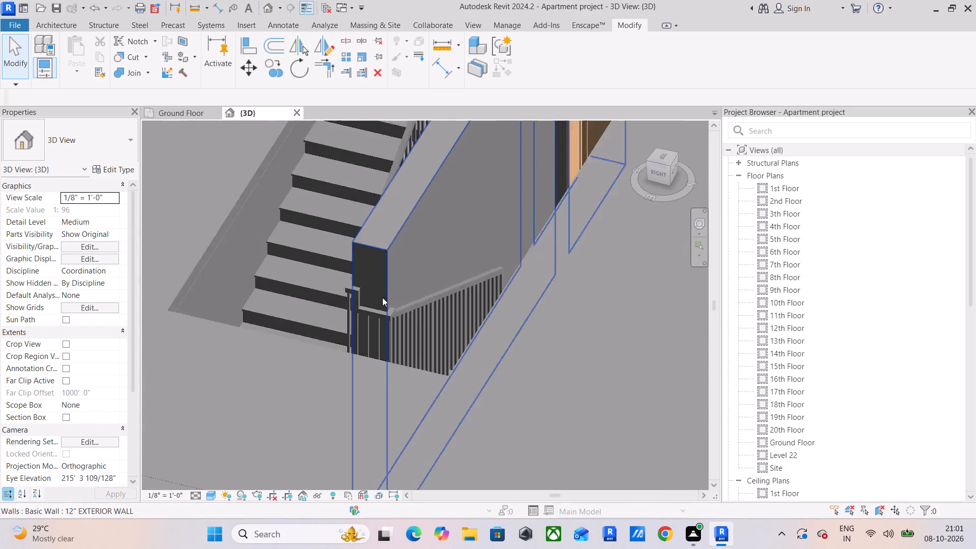
pyautogui.scroll(3, 382, 297)
pyautogui.scroll(-7, 355, 314)
pyautogui.keyDown('shift'); pyautogui.moveTo(348, 310); pyautogui.dragTo(398, 296, button='middle'); pyautogui.keyUp('shift')
pyautogui.moveTo(406, 291); pyautogui.dragTo(96, 434, button='middle')
pyautogui.scroll(-5, 363, 340)
pyautogui.keyDown('shift'); pyautogui.moveTo(354, 283); pyautogui.dragTo(400, 295, button='middle'); pyautogui.keyUp('shift')
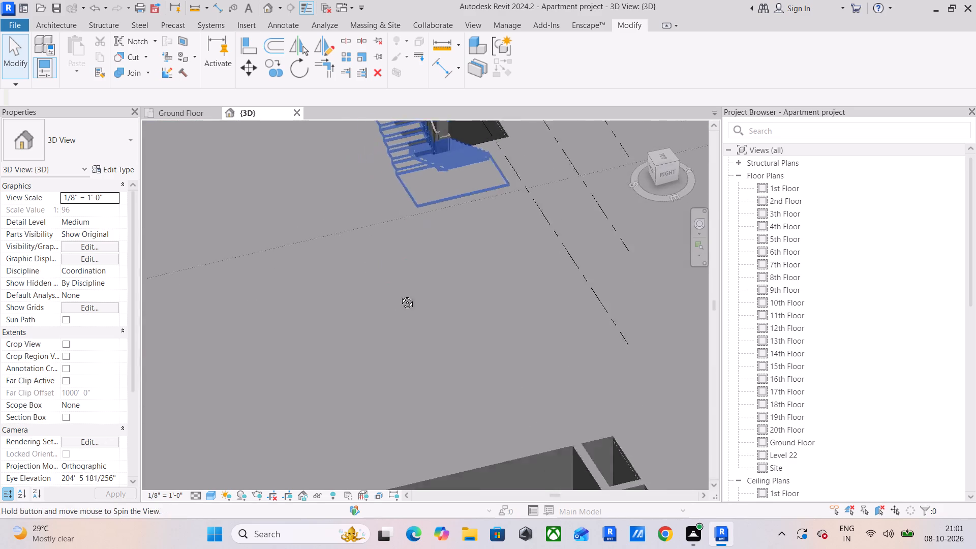
pyautogui.keyDown('shift'); pyautogui.moveTo(400, 295); pyautogui.dragTo(411, 290, button='middle'); pyautogui.keyUp('shift')
pyautogui.moveTo(387, 227); pyautogui.dragTo(426, 443, button='middle')
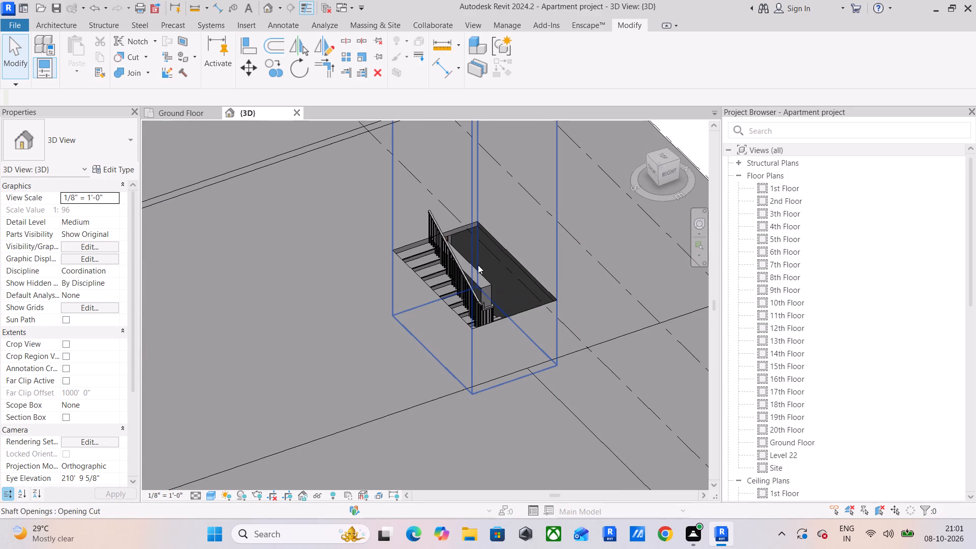
pyautogui.scroll(8, 478, 262)
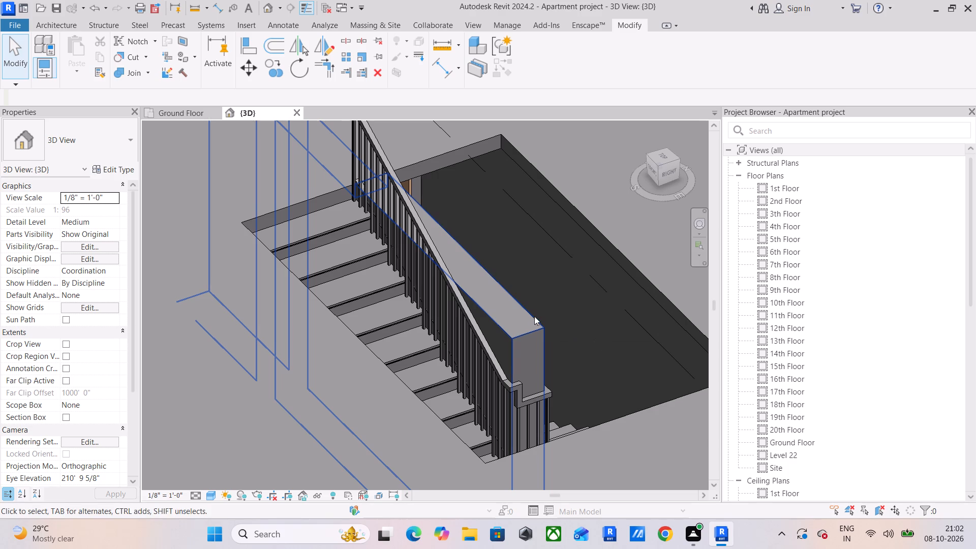
pyautogui.scroll(-2, 432, 314)
pyautogui.scroll(2, 508, 371)
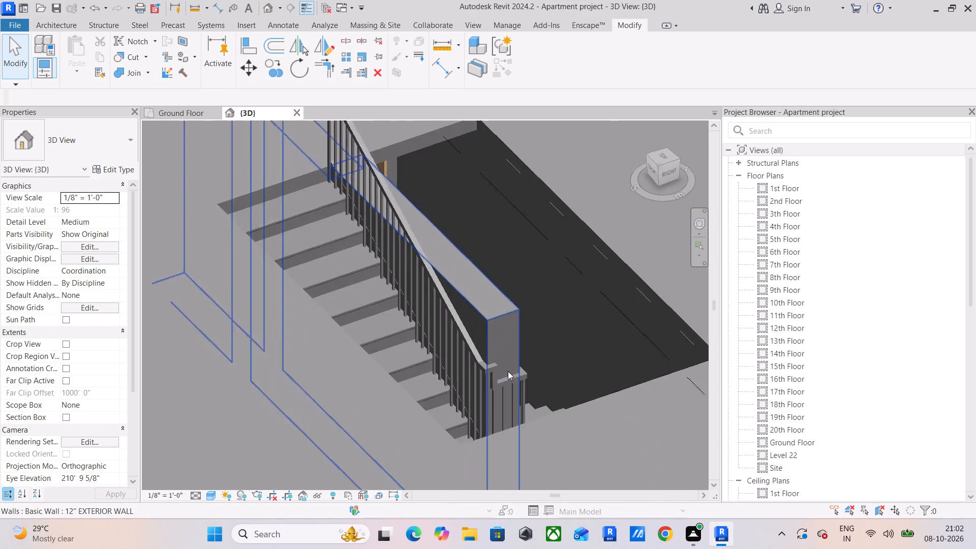
pyautogui.scroll(3, 508, 371)
pyautogui.moveTo(479, 281); pyautogui.dragTo(465, 238, button='middle')
pyautogui.scroll(1, 465, 238)
pyautogui.scroll(-4, 565, 330)
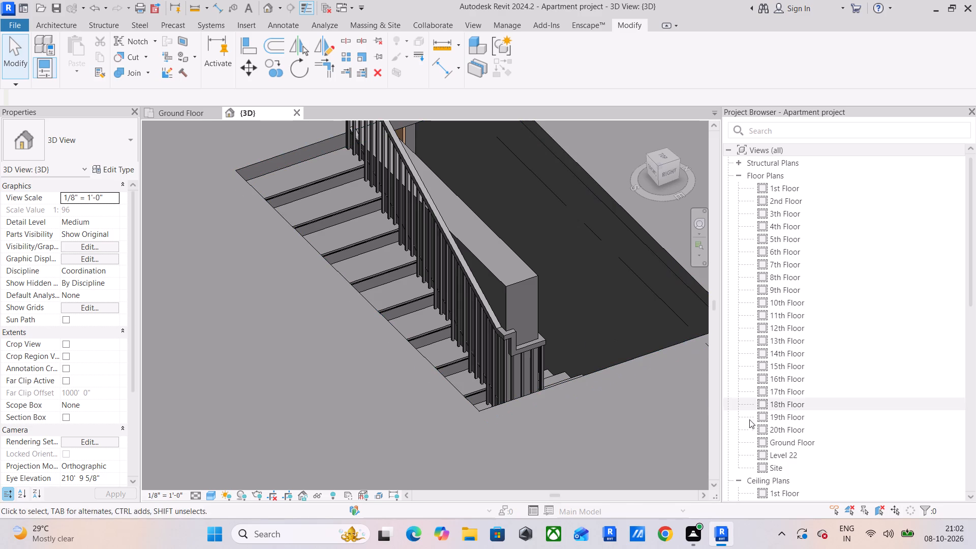
# Examine the upper core's stair opening, dividing wall and doorway in 3D from several sides.
pyautogui.scroll(-4, 546, 294)
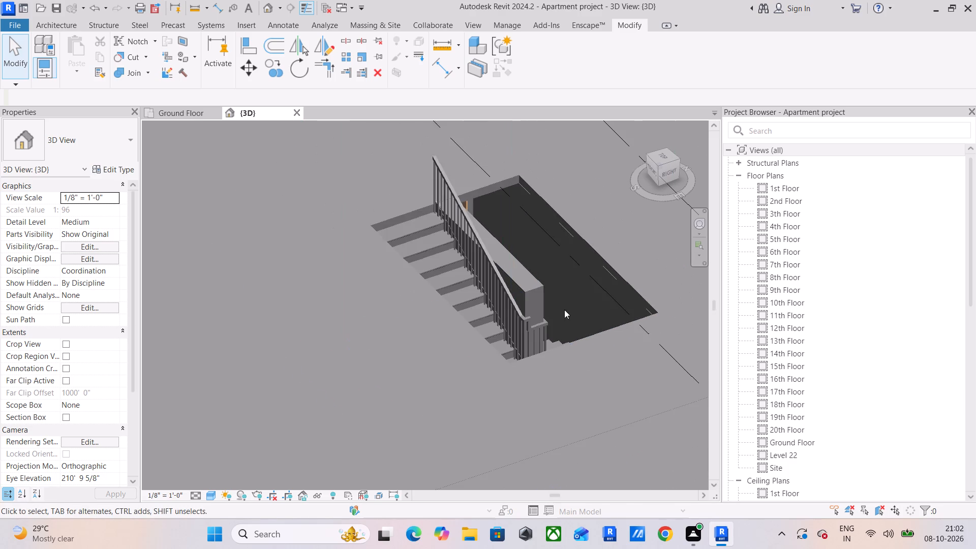
pyautogui.keyDown('shift'); pyautogui.moveTo(569, 308); pyautogui.dragTo(503, 314, button='middle'); pyautogui.keyUp('shift')
pyautogui.scroll(-7, 452, 339)
pyautogui.moveTo(452, 339); pyautogui.dragTo(457, 236, button='middle')
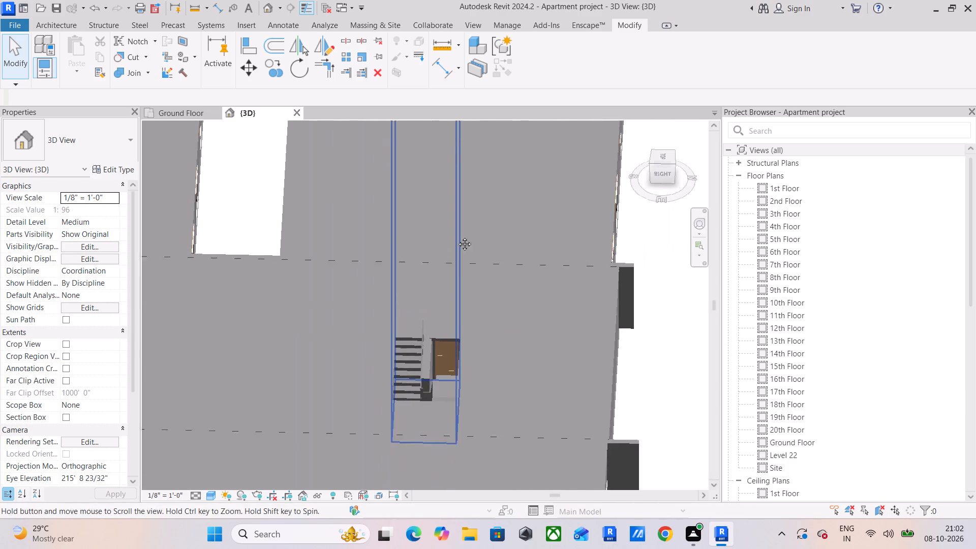
pyautogui.moveTo(457, 236); pyautogui.dragTo(457, 213, button='middle')
pyautogui.scroll(11, 416, 344)
pyautogui.keyDown('shift'); pyautogui.moveTo(485, 327); pyautogui.dragTo(479, 335, button='middle'); pyautogui.keyUp('shift')
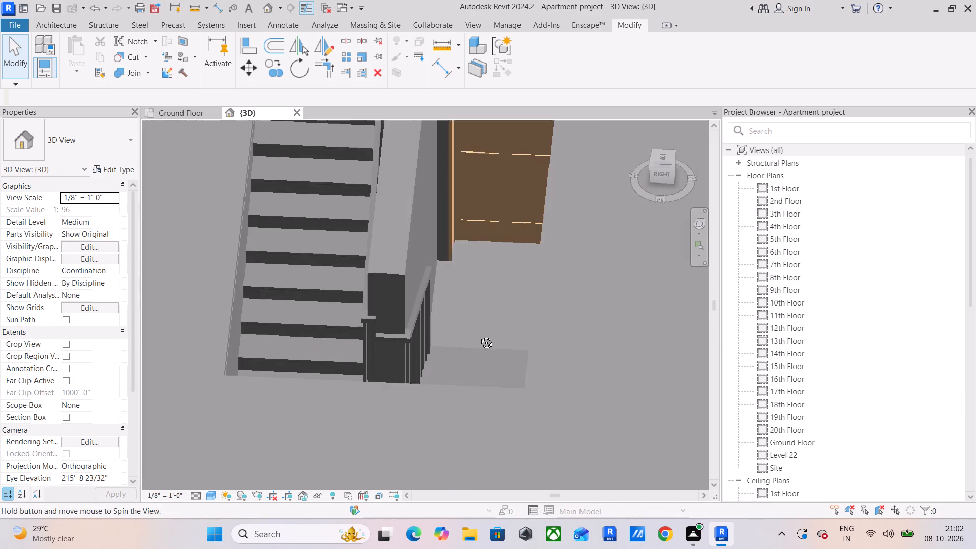
pyautogui.keyDown('shift'); pyautogui.moveTo(479, 335); pyautogui.dragTo(459, 310, button='middle'); pyautogui.keyUp('shift')
pyautogui.scroll(-9, 428, 348)
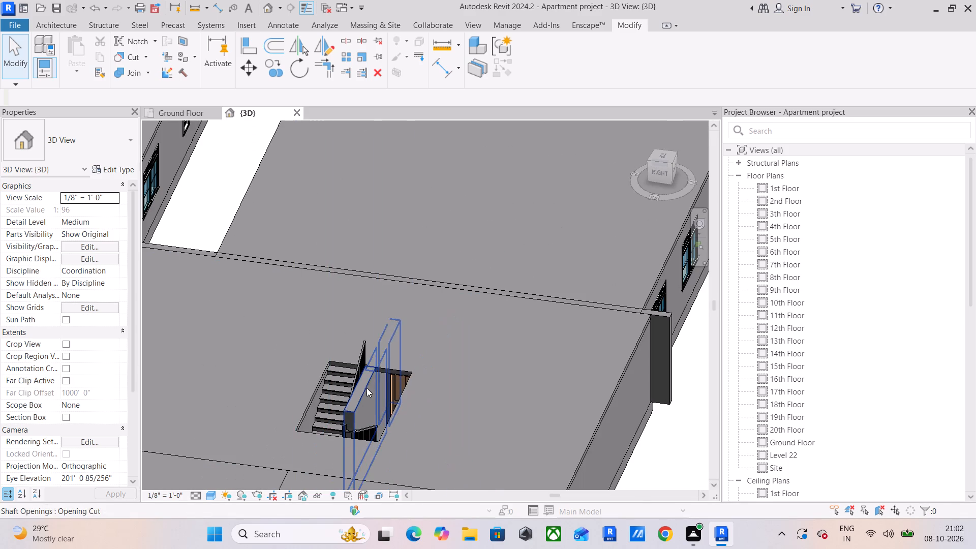
pyautogui.keyDown('shift'); pyautogui.moveTo(363, 414); pyautogui.dragTo(512, 361, button='middle'); pyautogui.keyUp('shift')
pyautogui.keyDown('shift'); pyautogui.moveTo(334, 324); pyautogui.dragTo(371, 340, button='middle'); pyautogui.keyUp('shift')
pyautogui.moveTo(339, 297); pyautogui.dragTo(465, 491, button='middle')
pyautogui.scroll(4, 374, 291)
pyautogui.keyDown('shift'); pyautogui.moveTo(399, 325); pyautogui.dragTo(386, 371, button='middle'); pyautogui.keyUp('shift')
pyautogui.moveTo(442, 311); pyautogui.dragTo(382, 517, button='middle')
pyautogui.scroll(-2, 508, 293)
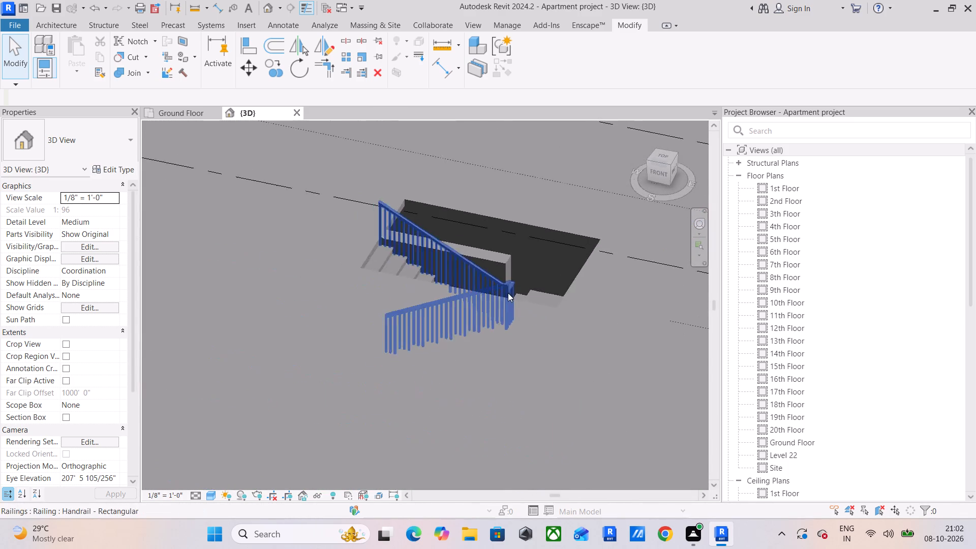
pyautogui.scroll(-1, 508, 293)
pyautogui.keyDown('shift'); pyautogui.moveTo(518, 286); pyautogui.dragTo(471, 328, button='middle'); pyautogui.keyUp('shift')
pyautogui.moveTo(543, 298); pyautogui.dragTo(202, 430, button='middle')
pyautogui.scroll(-2, 298, 404)
pyautogui.keyDown('shift'); pyautogui.moveTo(337, 376); pyautogui.dragTo(332, 378, button='middle'); pyautogui.keyUp('shift')
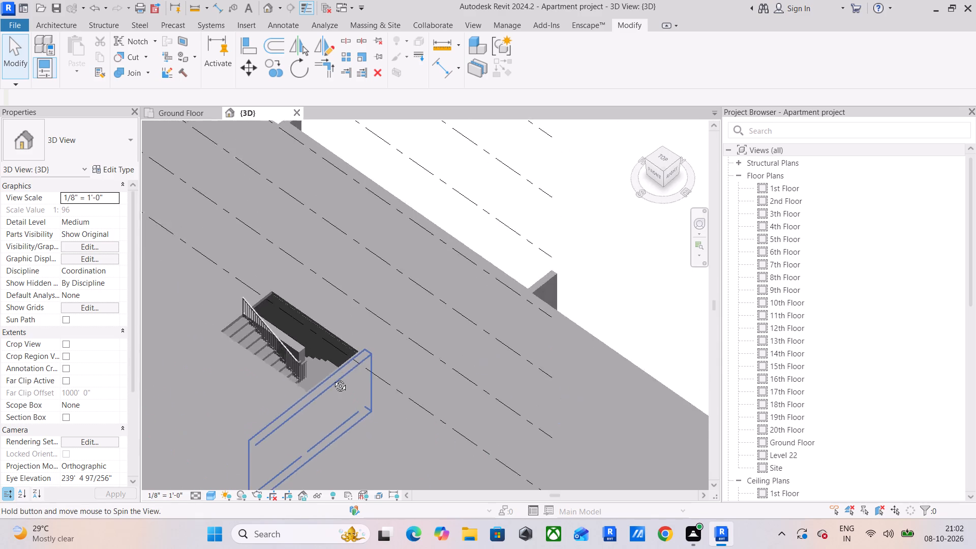
pyautogui.keyDown('shift'); pyautogui.moveTo(332, 378); pyautogui.dragTo(265, 348, button='middle'); pyautogui.keyUp('shift')
pyautogui.moveTo(276, 406); pyautogui.dragTo(324, 188, button='middle')
pyautogui.moveTo(345, 363); pyautogui.dragTo(363, 277, button='middle')
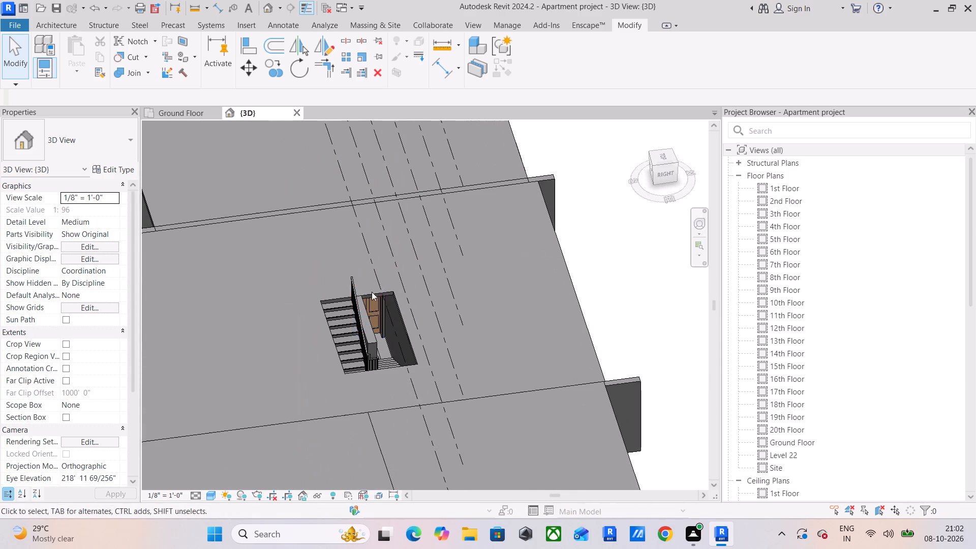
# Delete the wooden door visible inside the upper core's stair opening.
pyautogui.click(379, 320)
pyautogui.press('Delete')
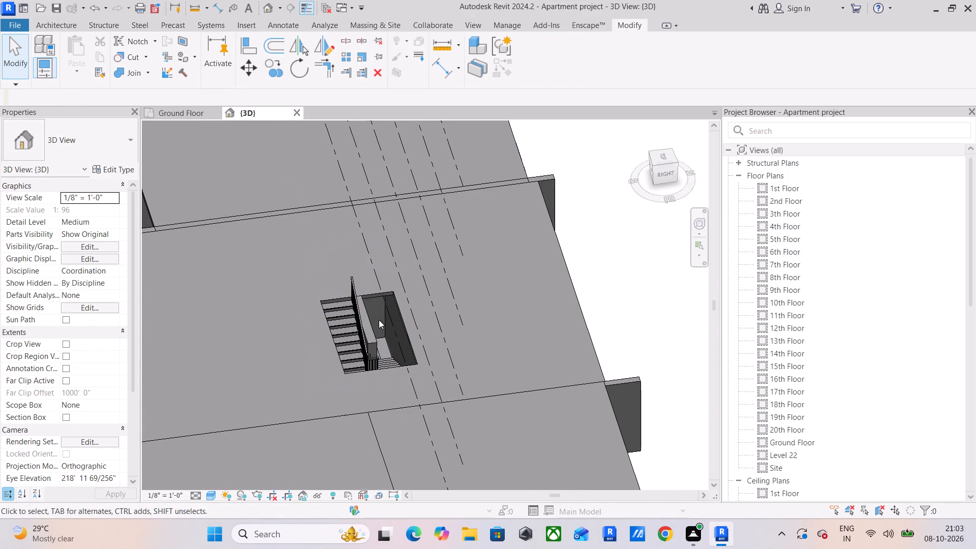
# Examine the building's balcony corner in 3D and select the floor slab above the balcony.
pyautogui.scroll(-5, 342, 308)
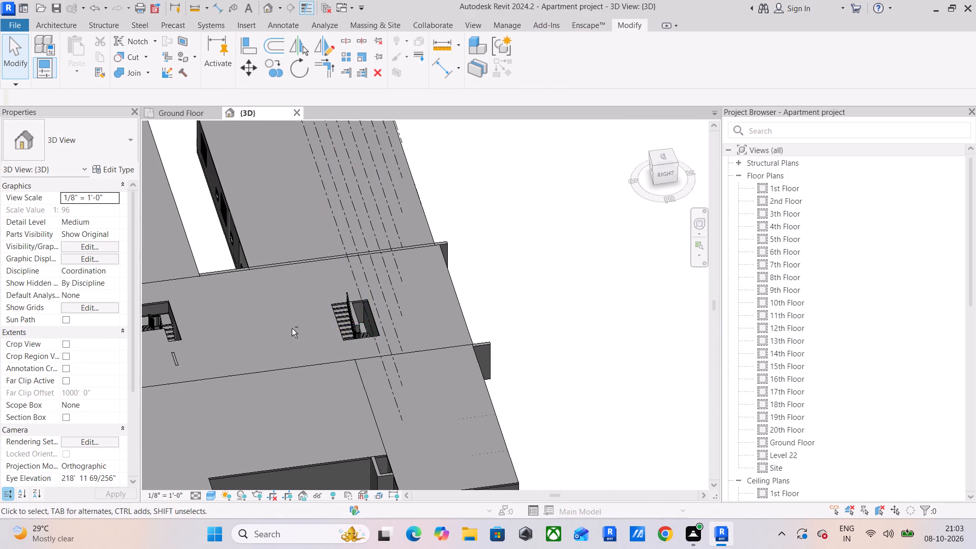
pyautogui.keyDown('shift'); pyautogui.moveTo(298, 330); pyautogui.dragTo(485, 293, button='middle'); pyautogui.keyUp('shift')
pyautogui.keyDown('shift'); pyautogui.moveTo(349, 306); pyautogui.dragTo(376, 324, button='middle'); pyautogui.keyUp('shift')
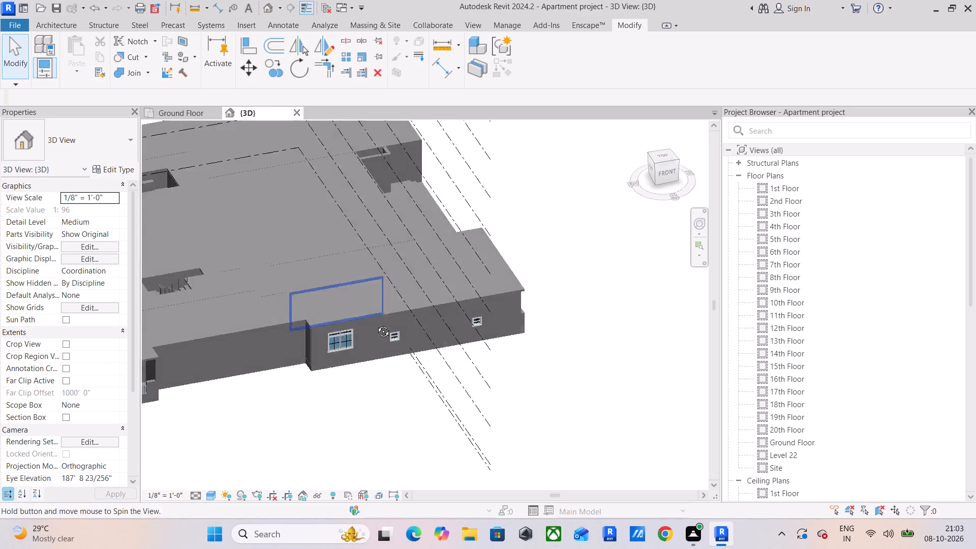
pyautogui.keyDown('shift'); pyautogui.moveTo(376, 324); pyautogui.dragTo(396, 325, button='middle'); pyautogui.keyUp('shift')
pyautogui.scroll(-4, 351, 306)
pyautogui.moveTo(351, 308); pyautogui.dragTo(532, 273, button='middle')
pyautogui.scroll(10, 303, 314)
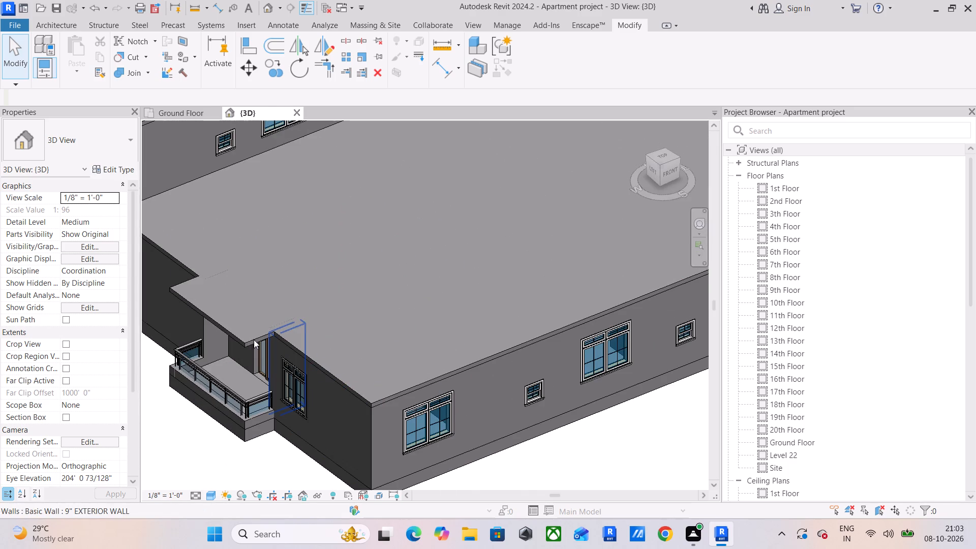
pyautogui.click(244, 338)
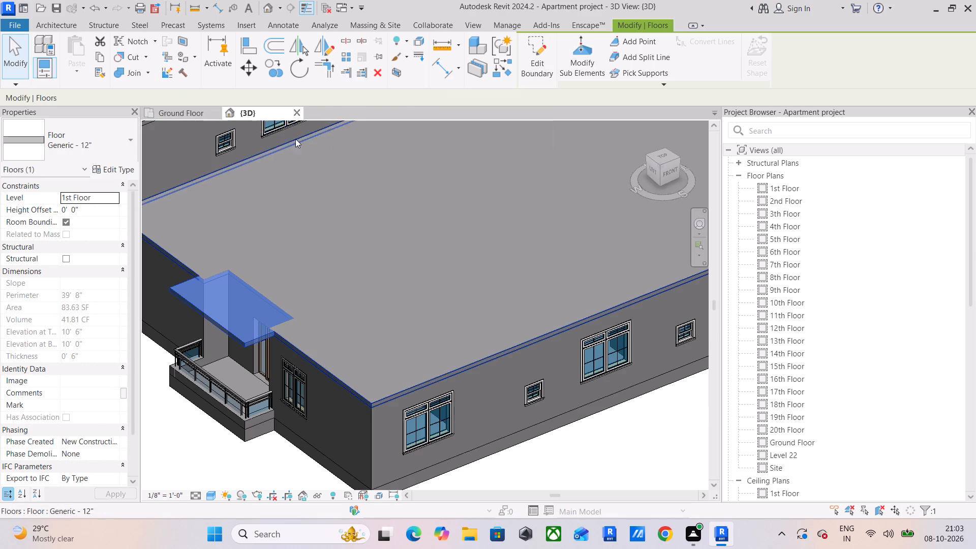
# Create a new project material in the Material Browser.
pyautogui.click(501, 29)
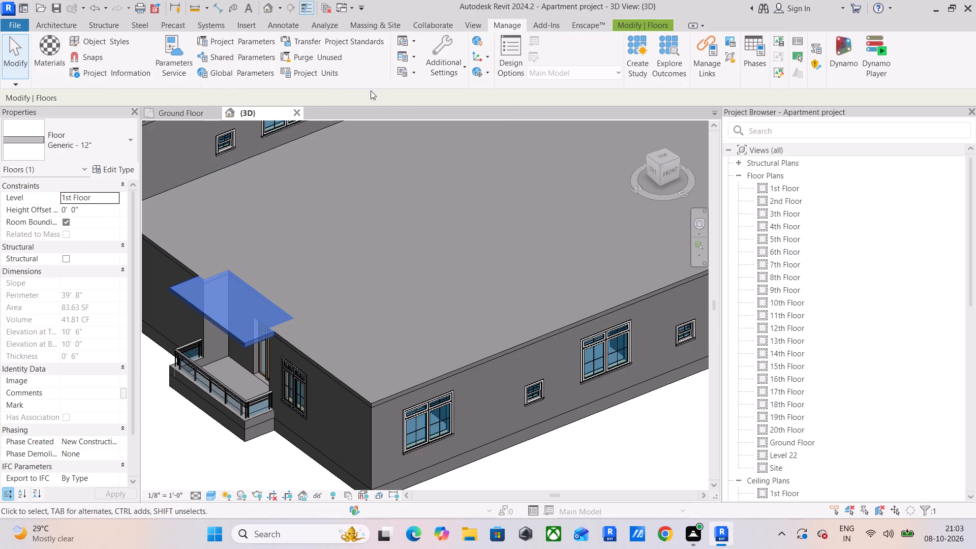
pyautogui.click(69, 47)
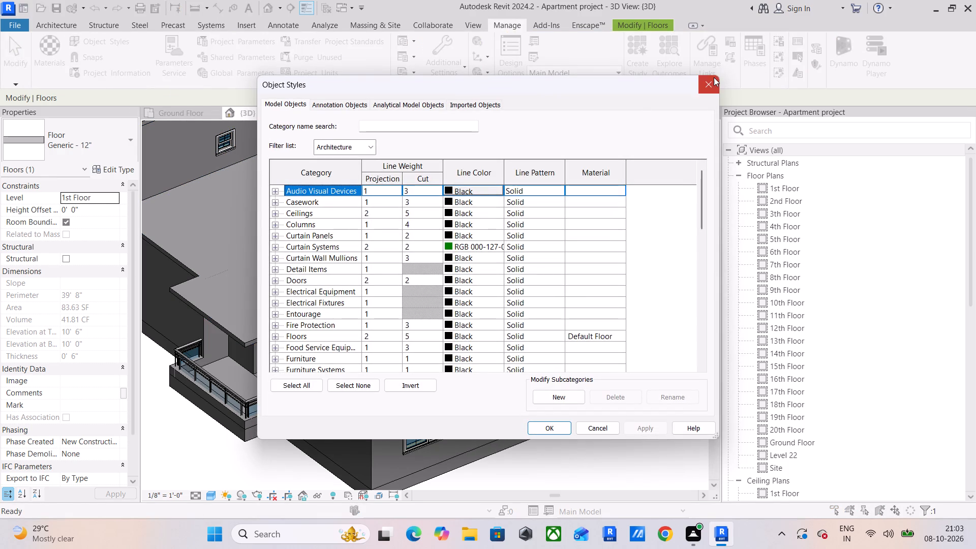
pyautogui.click(713, 77)
pyautogui.click(47, 54)
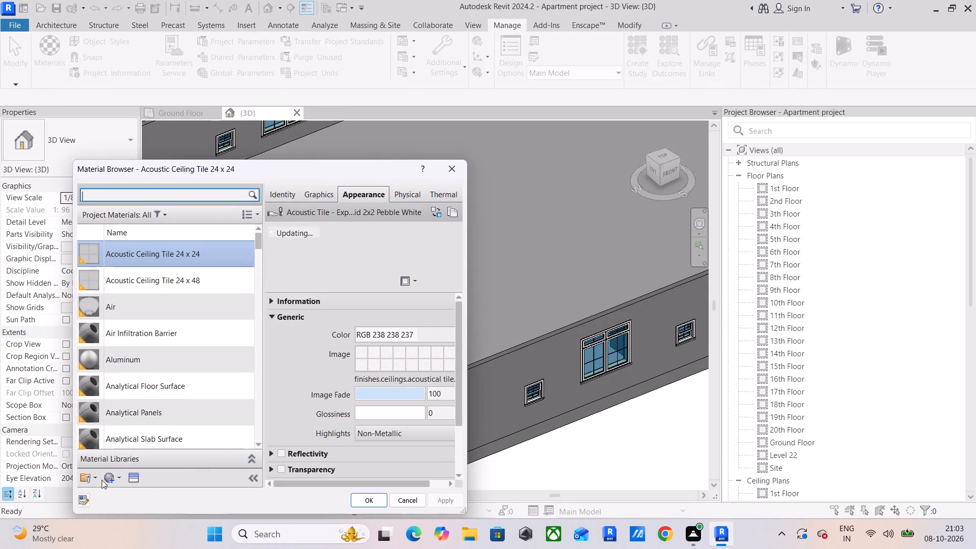
pyautogui.click(104, 478)
pyautogui.click(132, 490)
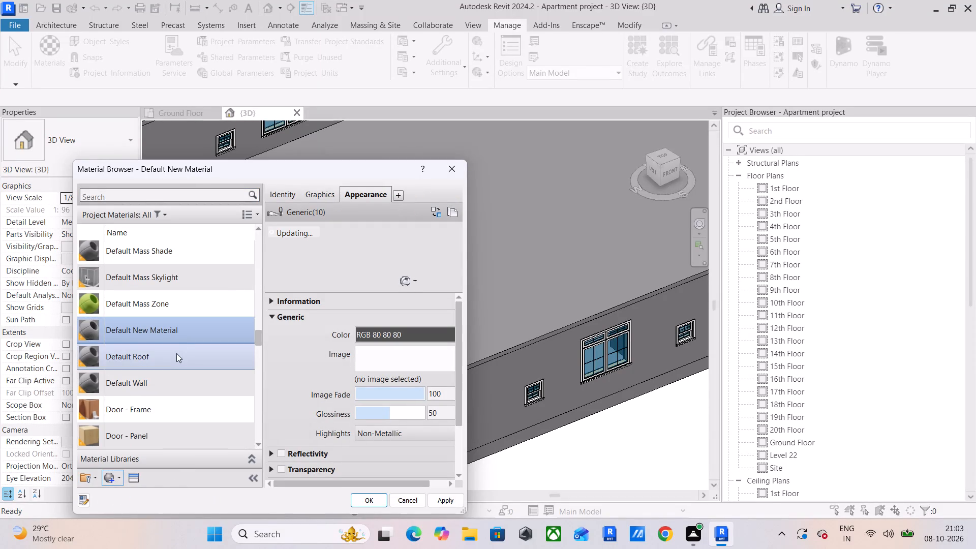
# Rename the new material as 0 deck.
pyautogui.rightClick(182, 337)
pyautogui.click(224, 386)
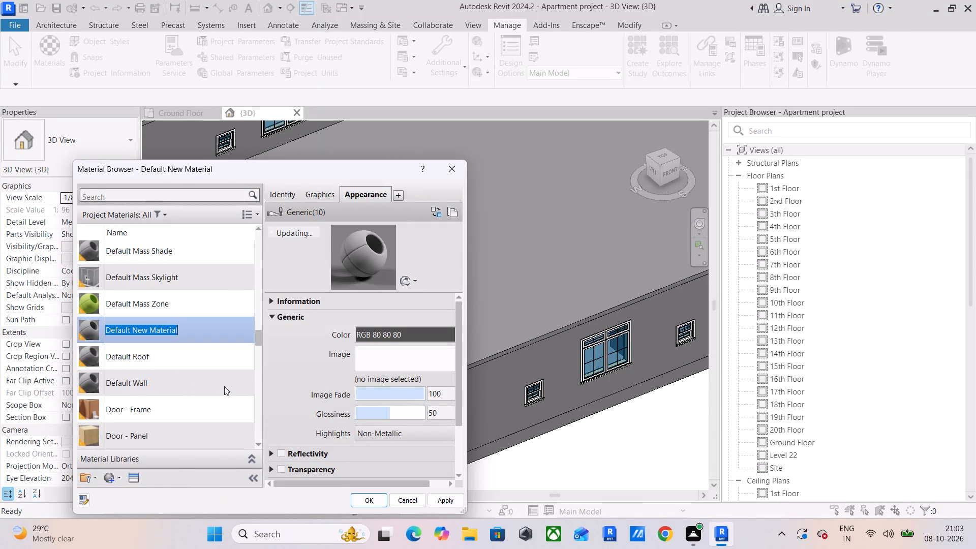
pyautogui.write('0 de')
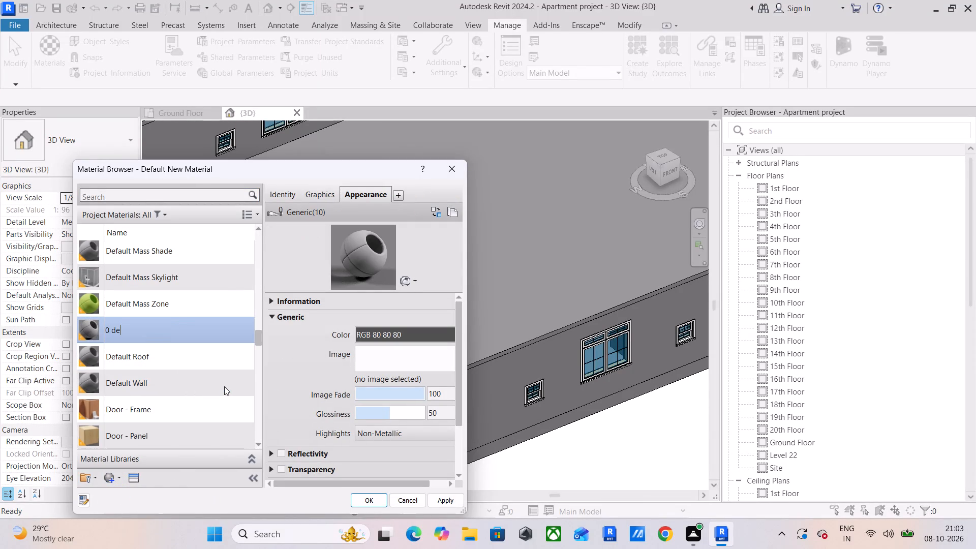
pyautogui.write('ck')
pyautogui.press('Return')
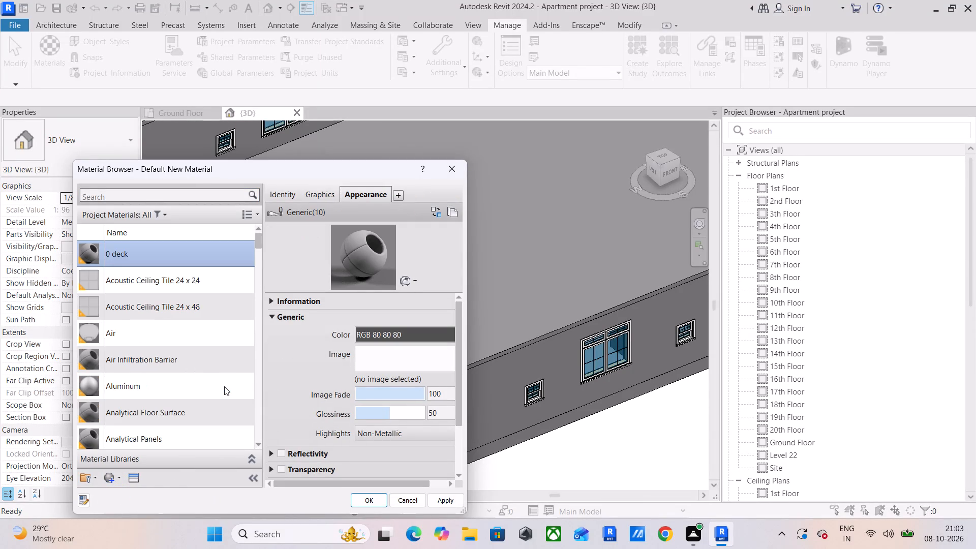
# Load WOOD FLOOR.jpg from the D: drive's revit material folder as the 0 deck material's appearance image.
pyautogui.click(386, 352)
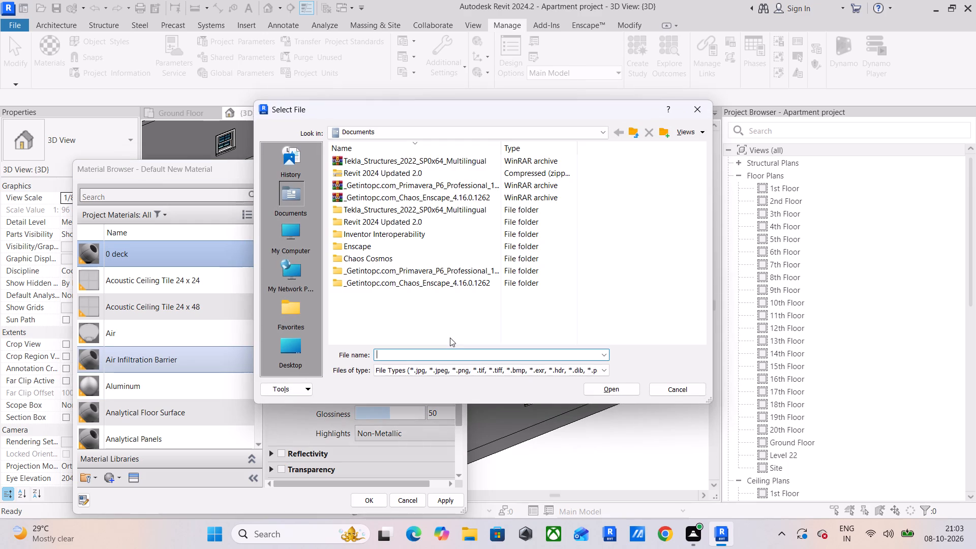
pyautogui.doubleClick(287, 227)
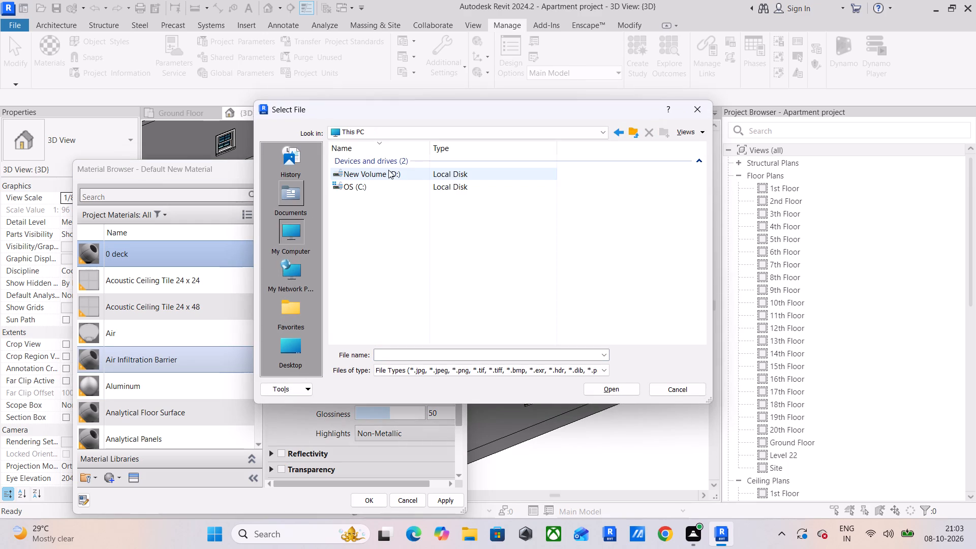
pyautogui.doubleClick(388, 170)
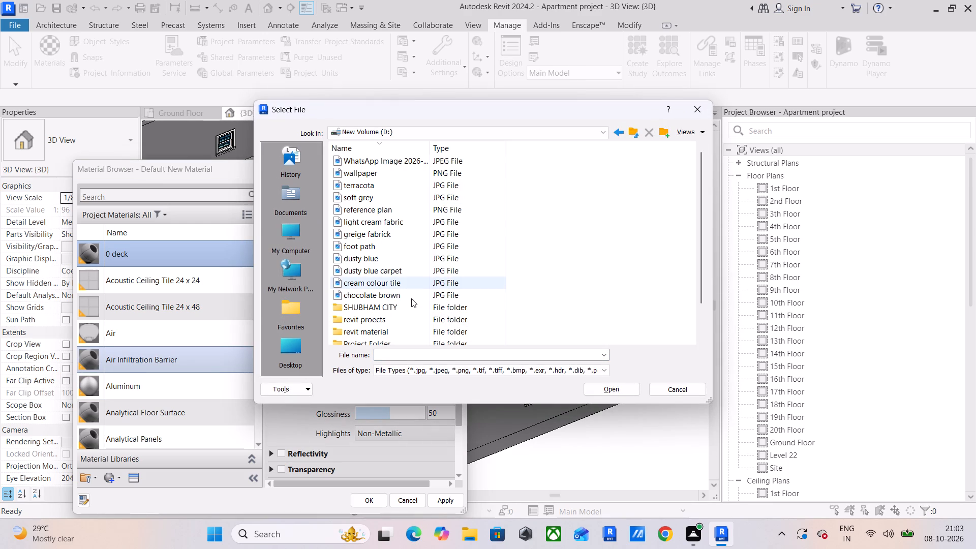
pyautogui.keyDown('ctrl'); pyautogui.scroll(15, 419, 307); pyautogui.keyUp('ctrl')
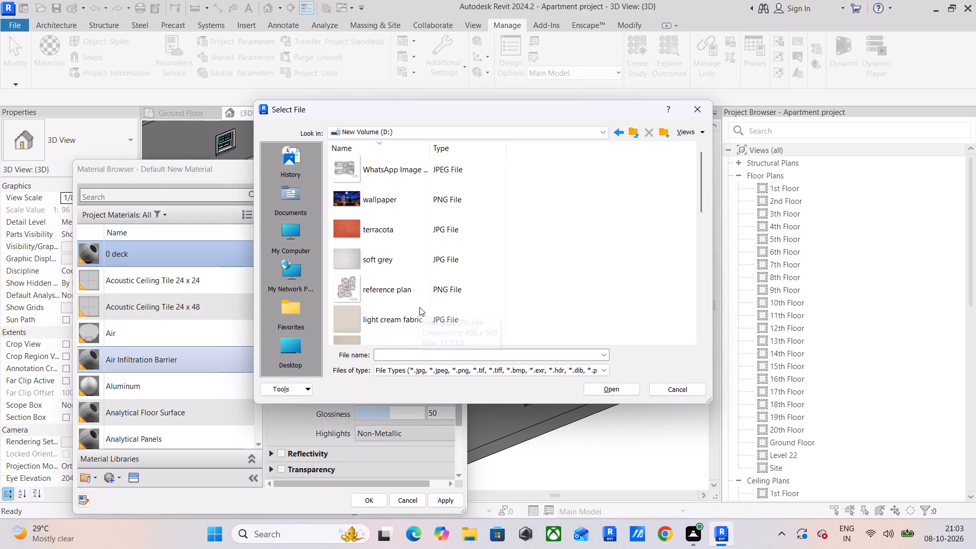
pyautogui.scroll(-12, 419, 307)
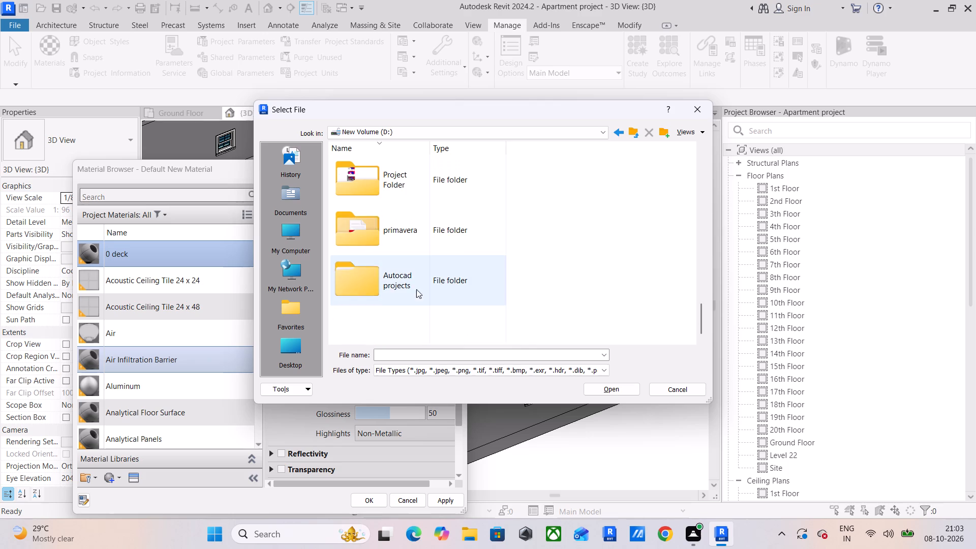
pyautogui.scroll(3, 414, 280)
pyautogui.scroll(-2, 414, 280)
pyautogui.doubleClick(423, 231)
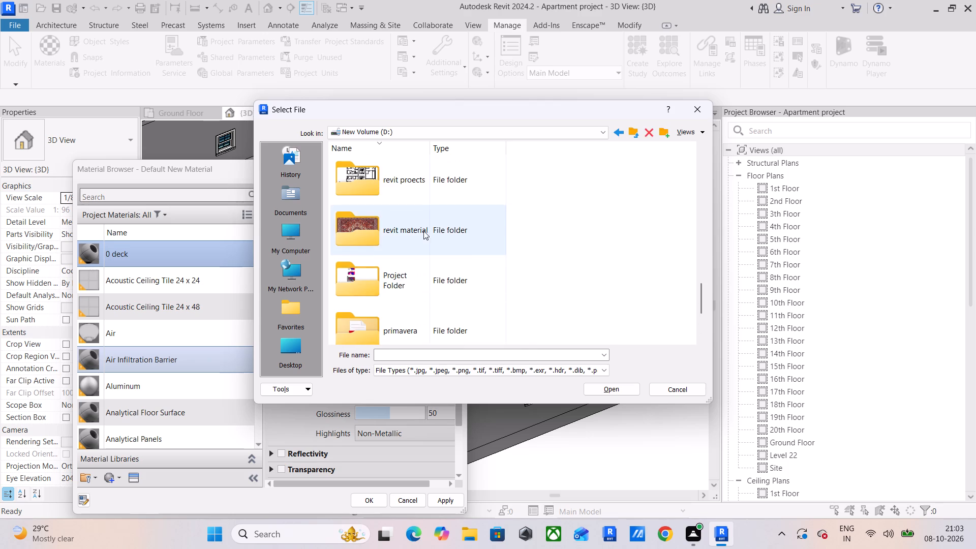
pyautogui.keyDown('ctrl'); pyautogui.scroll(4, 422, 243); pyautogui.keyUp('ctrl')
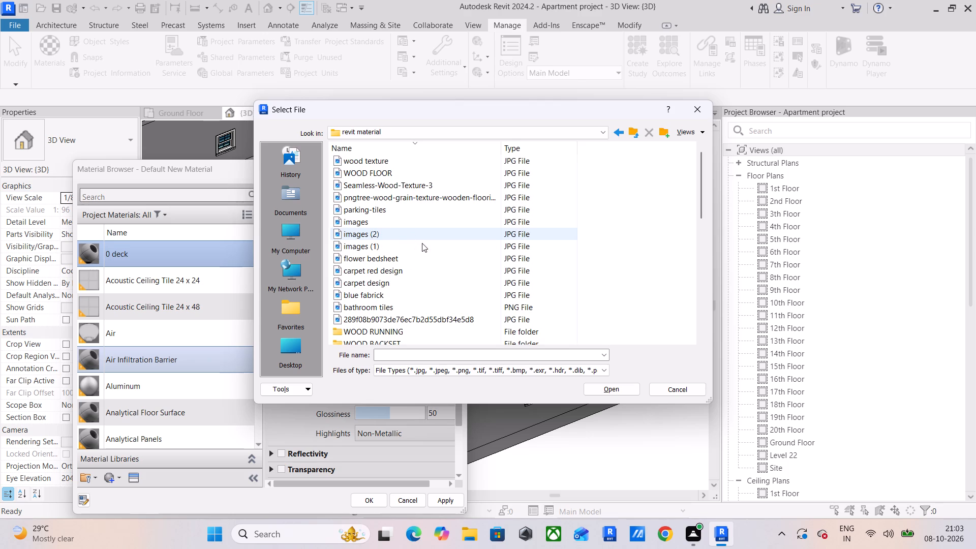
pyautogui.keyDown('ctrl'); pyautogui.scroll(13, 422, 243); pyautogui.keyUp('ctrl')
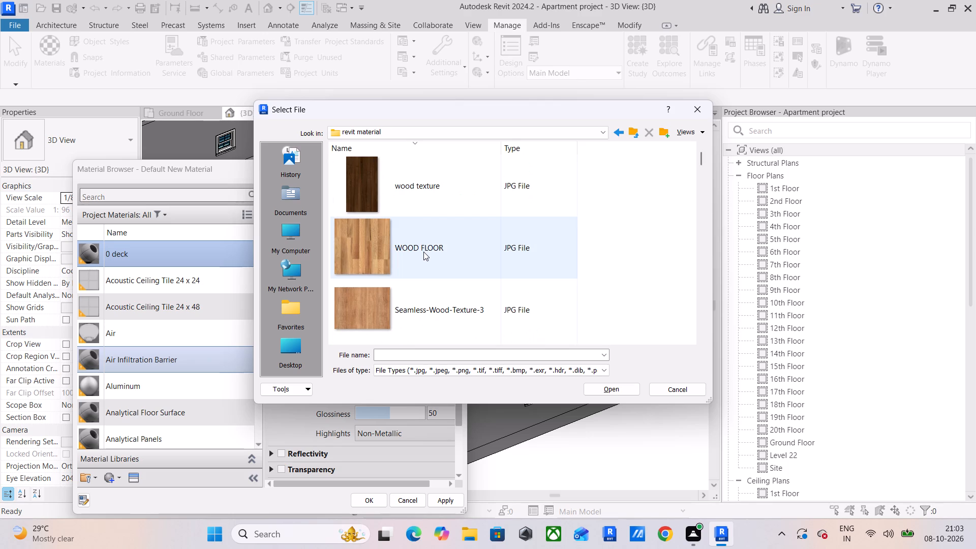
pyautogui.scroll(-2, 423, 252)
pyautogui.scroll(3, 423, 252)
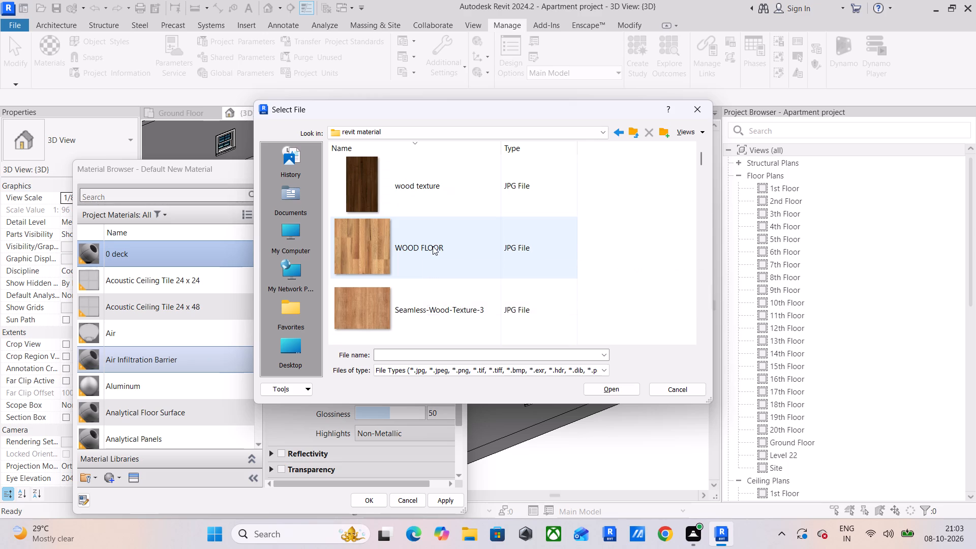
pyautogui.click(437, 239)
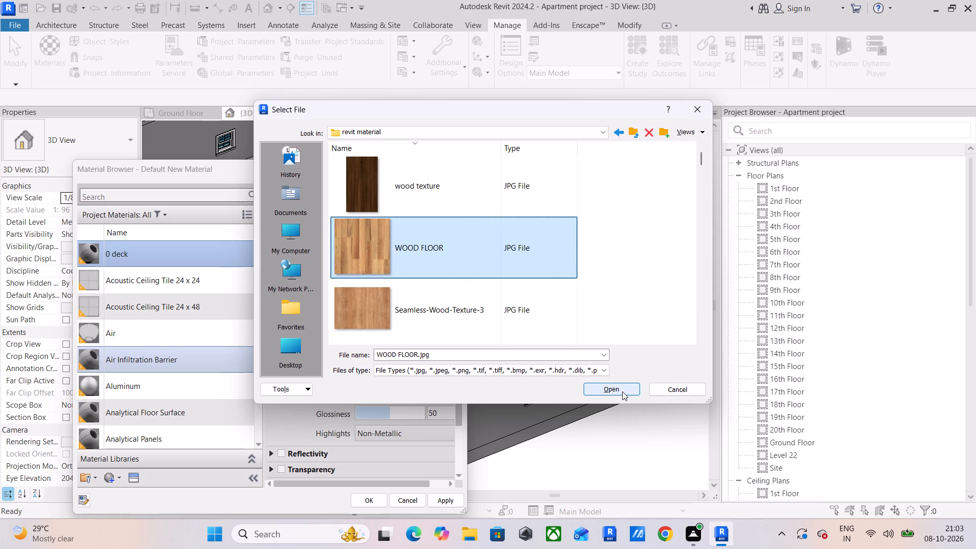
pyautogui.click(622, 391)
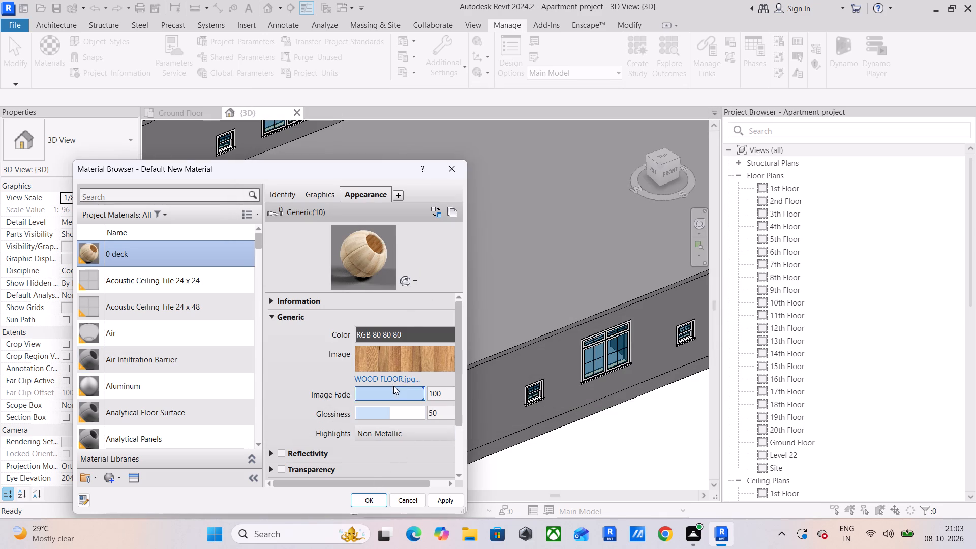
# Set the wood floor texture's sample width to 2' and apply the changes to the 0 deck material.
pyautogui.click(409, 358)
pyautogui.scroll(-2, 650, 371)
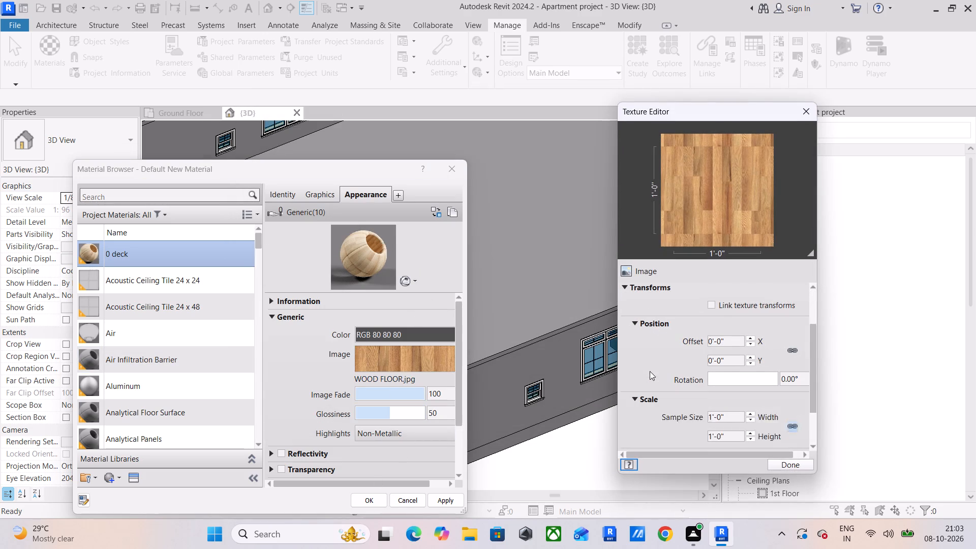
pyautogui.scroll(-1, 650, 371)
pyautogui.click(731, 384)
pyautogui.press('2')
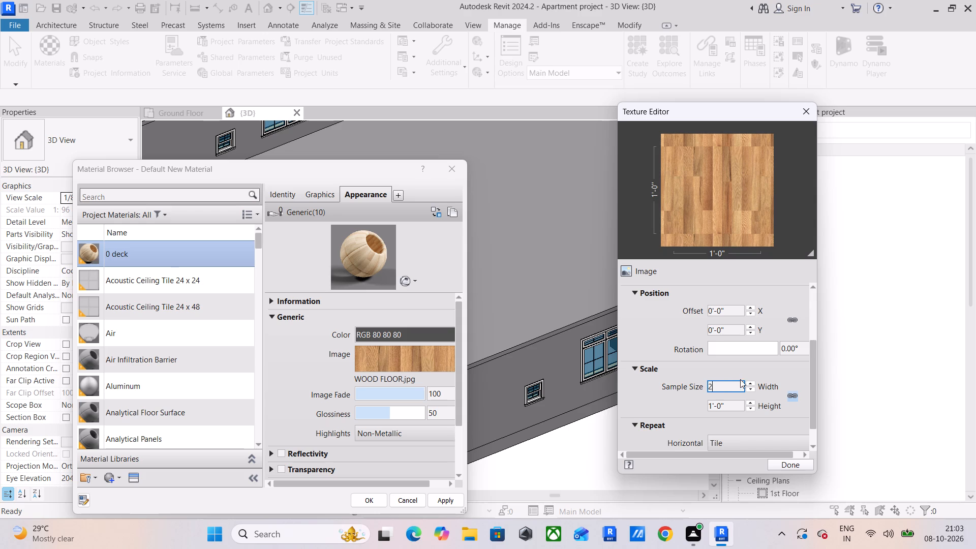
pyautogui.press("'")
pyautogui.press('Return')
pyautogui.click(782, 466)
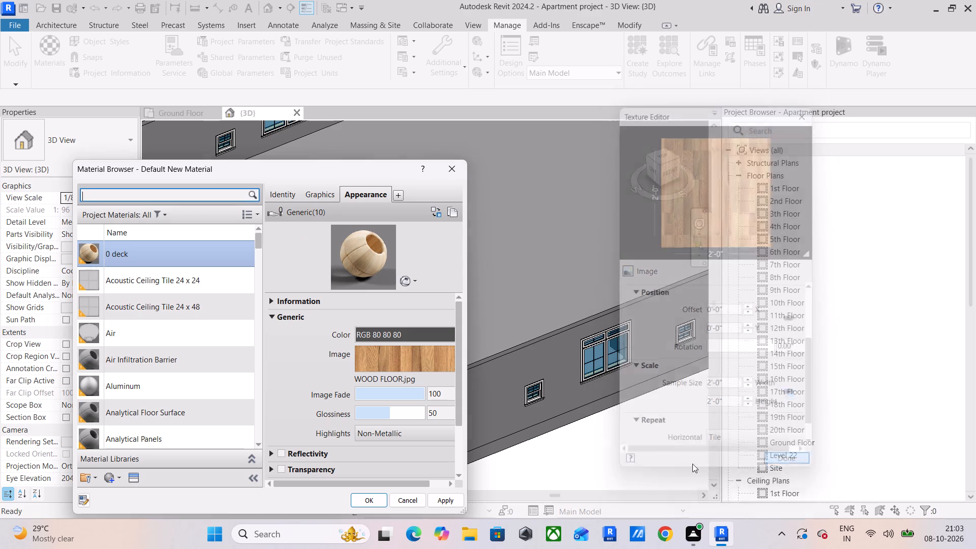
pyautogui.click(454, 498)
pyautogui.click(377, 497)
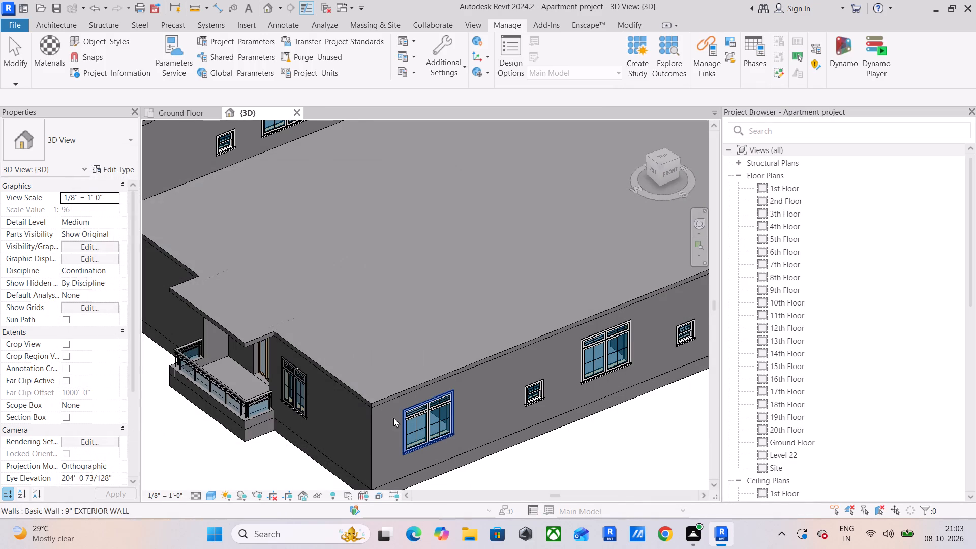
# Assign the 0 deck material to the structure layer of the balcony's 18" floor type.
pyautogui.scroll(3, 218, 415)
pyautogui.click(218, 415)
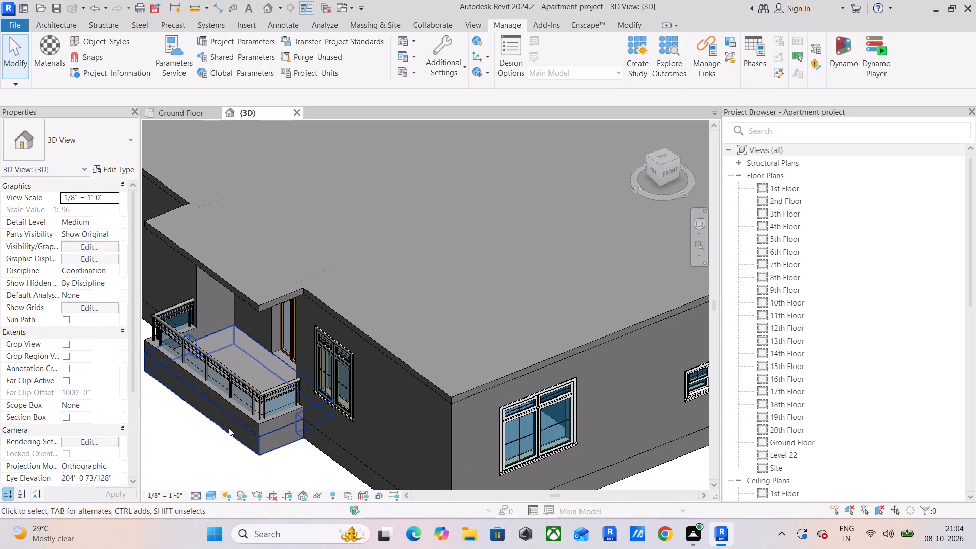
pyautogui.scroll(-4, 252, 369)
pyautogui.moveTo(282, 361); pyautogui.dragTo(344, 335, button='middle')
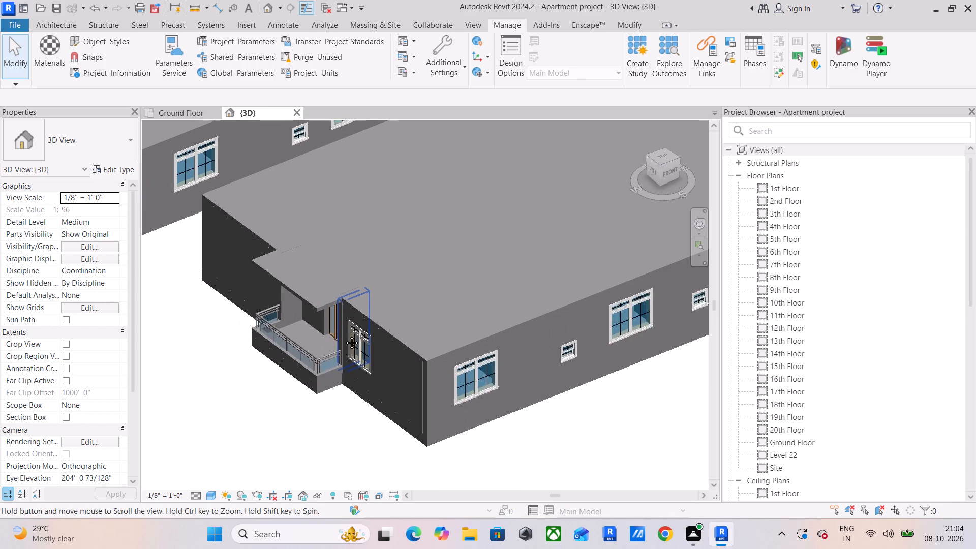
pyautogui.moveTo(344, 335); pyautogui.dragTo(345, 335, button='middle')
pyautogui.scroll(5, 297, 351)
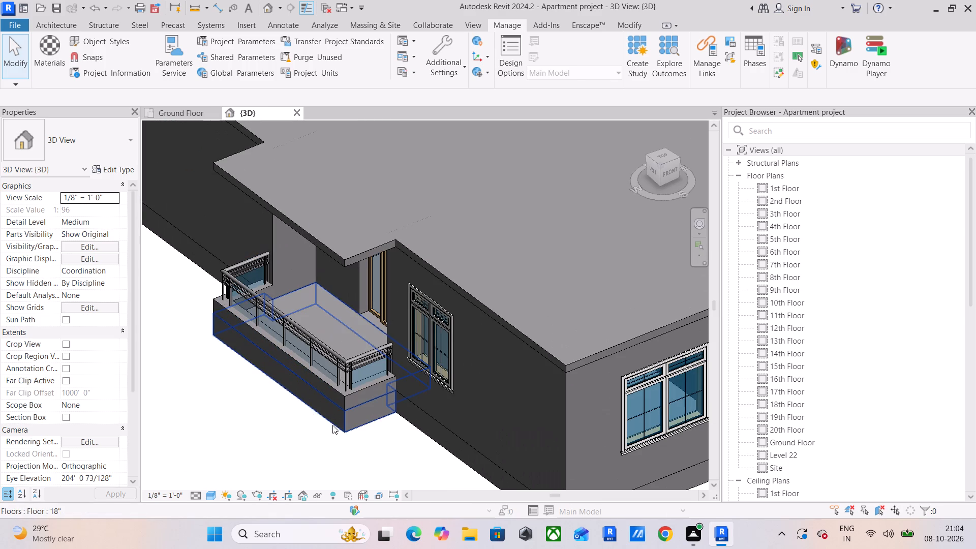
pyautogui.click(338, 422)
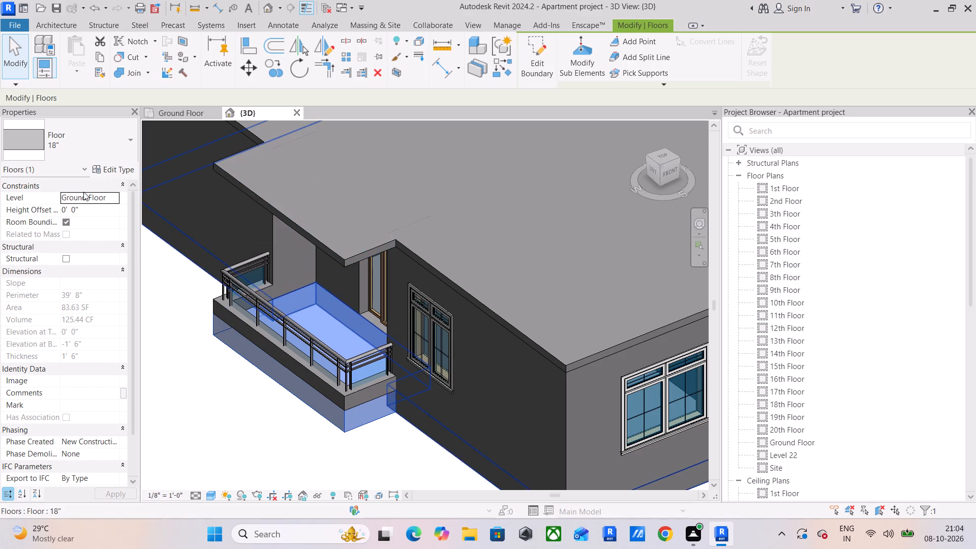
pyautogui.click(123, 172)
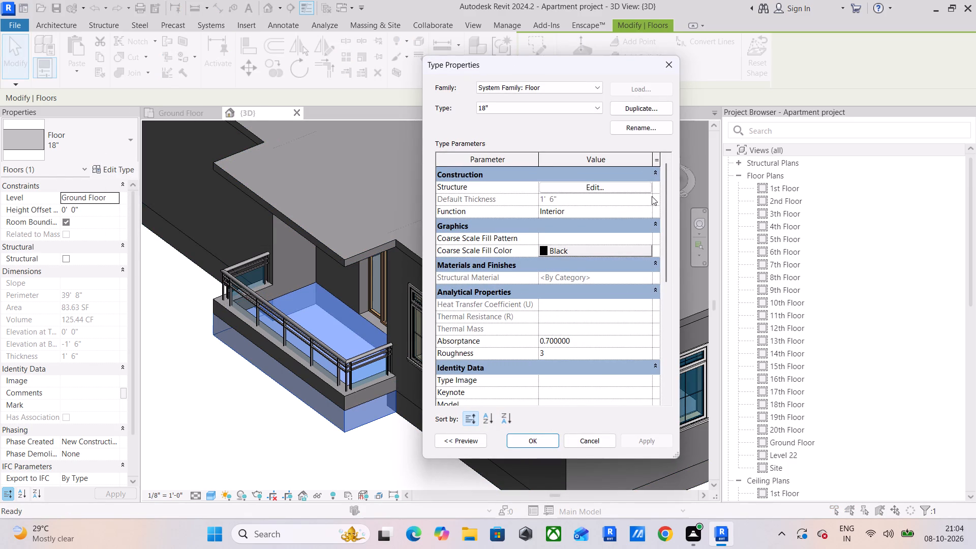
pyautogui.click(616, 190)
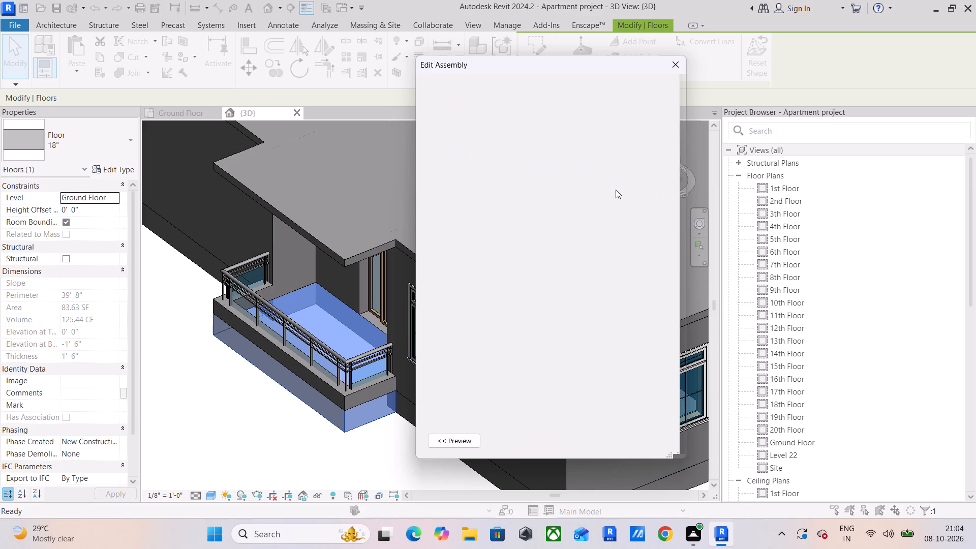
pyautogui.click(523, 196)
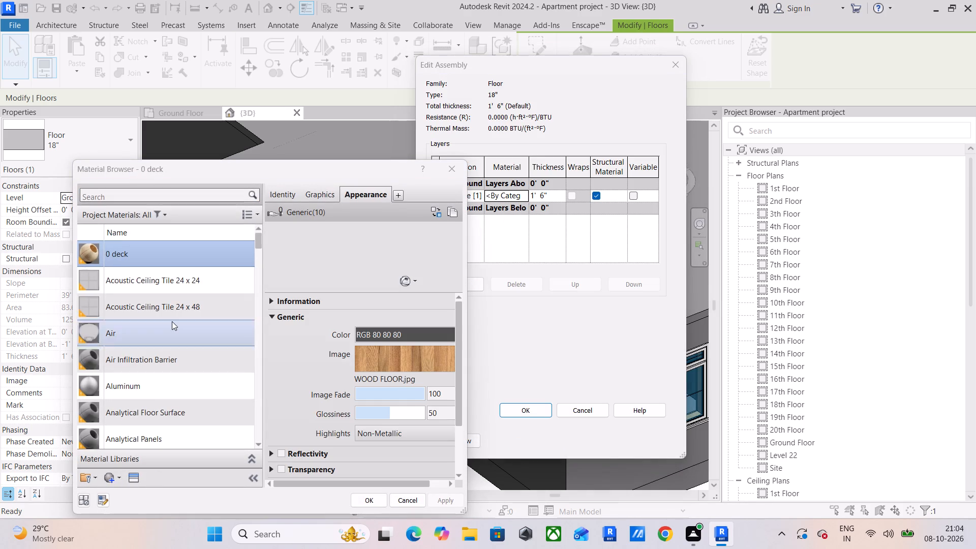
pyautogui.click(151, 261)
pyautogui.click(373, 501)
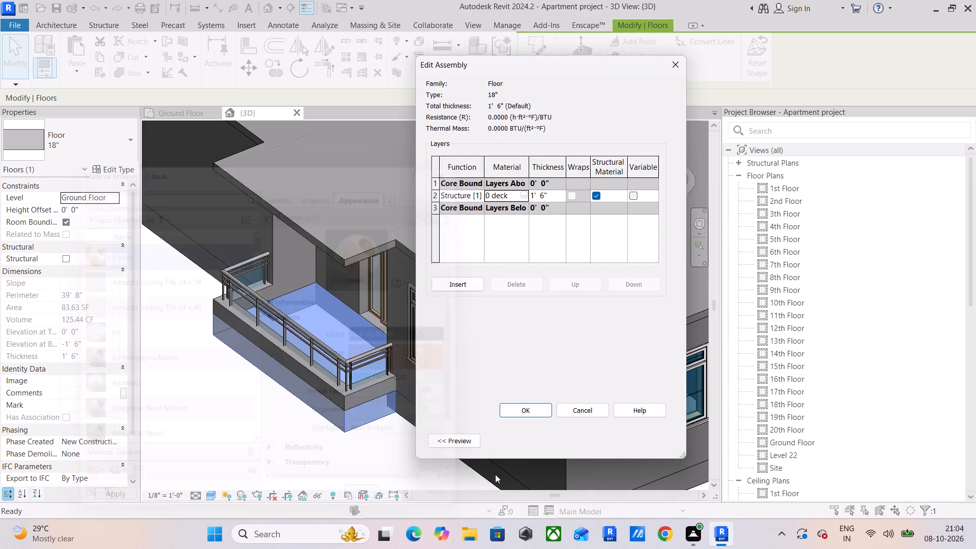
pyautogui.click(526, 410)
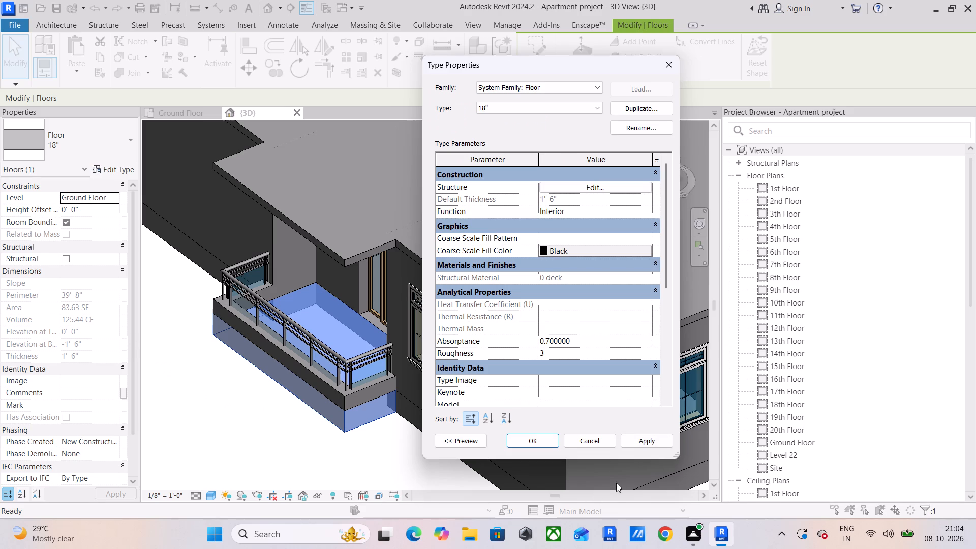
pyautogui.click(650, 440)
pyautogui.click(525, 439)
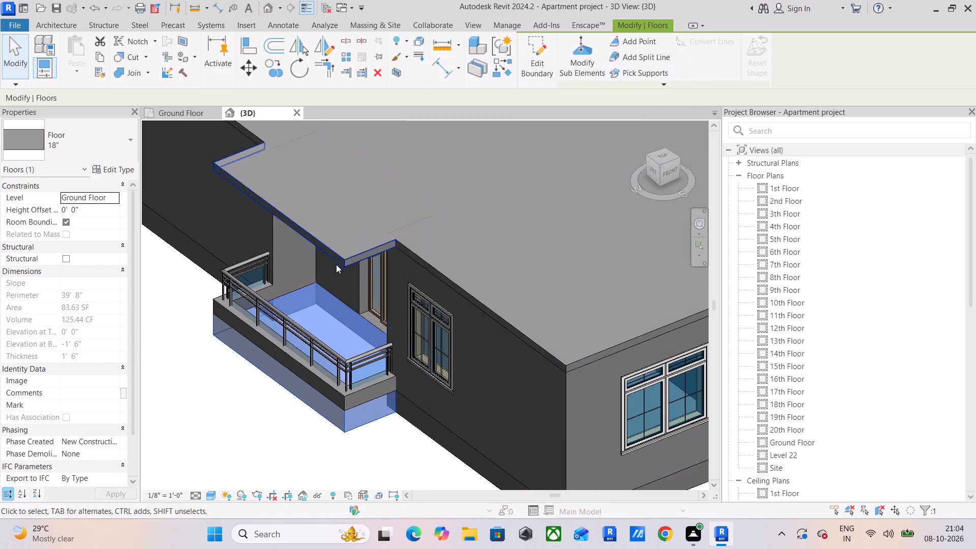
# Assign the 0 deck material to the structure layer of the Generic - 12" floor slab above the balcony.
pyautogui.click(341, 260)
pyautogui.click(114, 168)
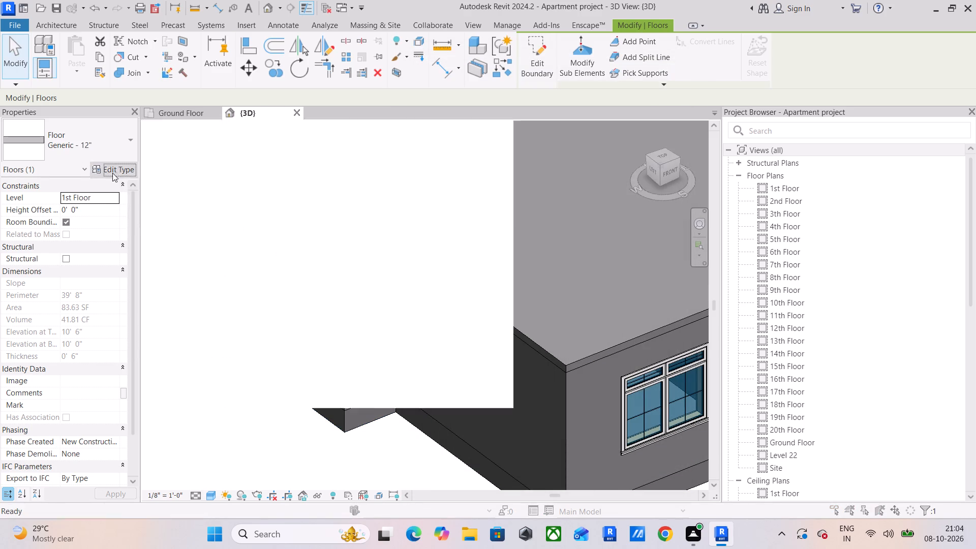
pyautogui.click(575, 188)
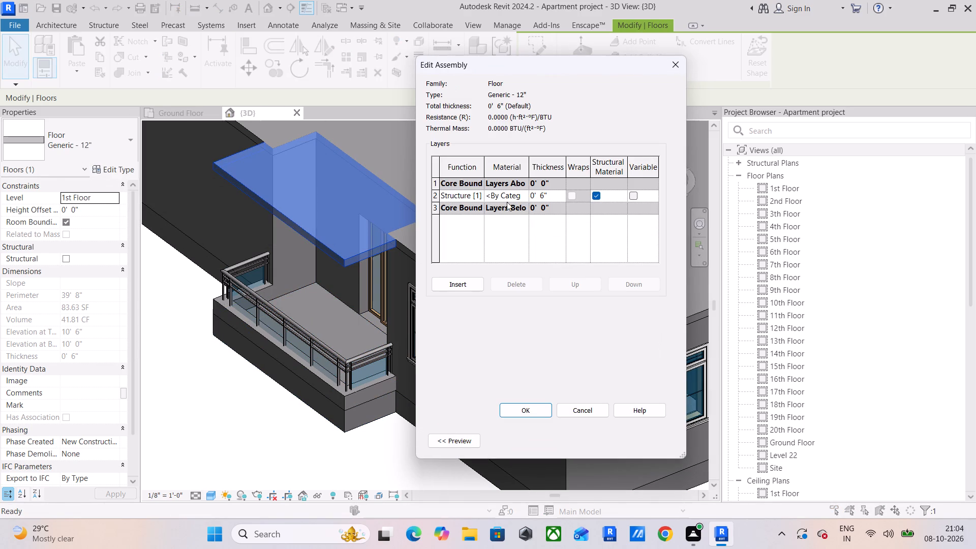
pyautogui.click(525, 195)
pyautogui.click(379, 499)
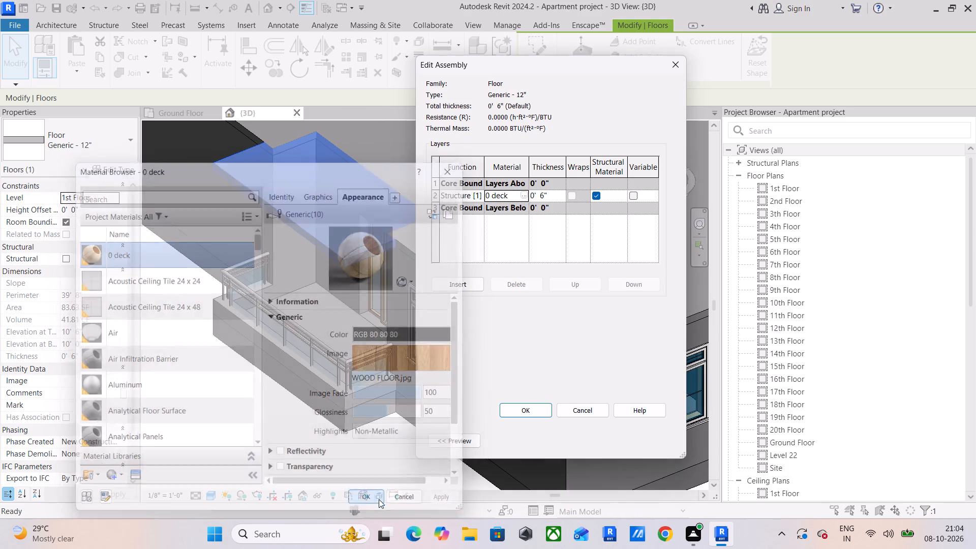
pyautogui.click(532, 410)
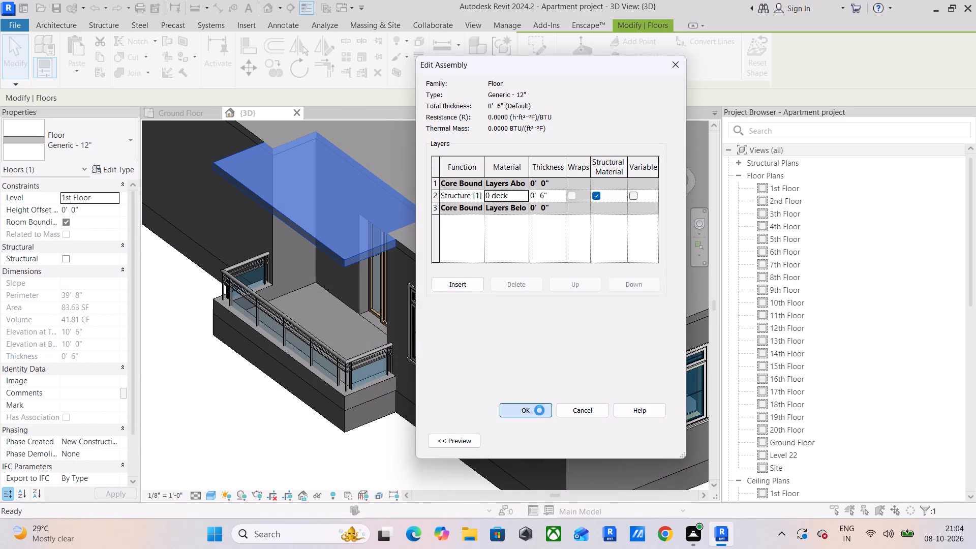
pyautogui.click(644, 442)
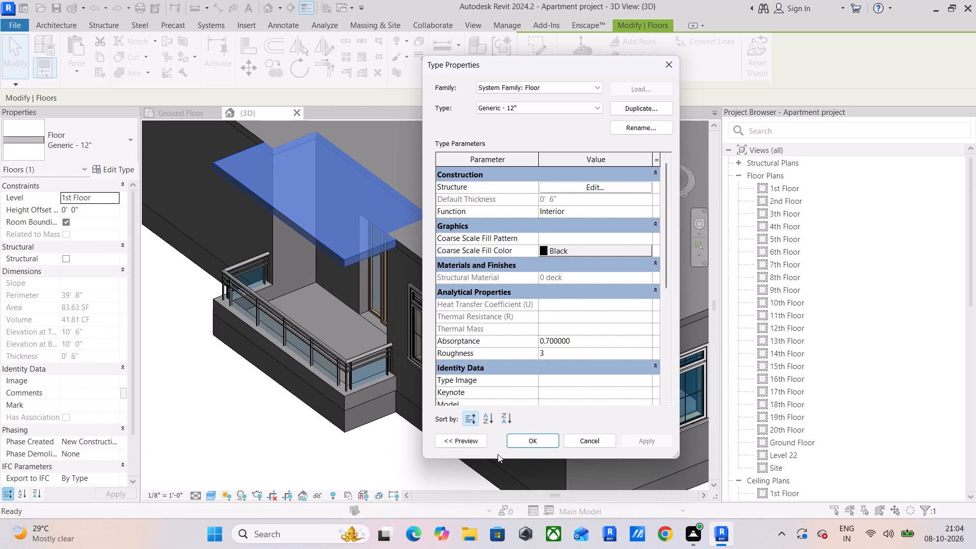
pyautogui.click(532, 437)
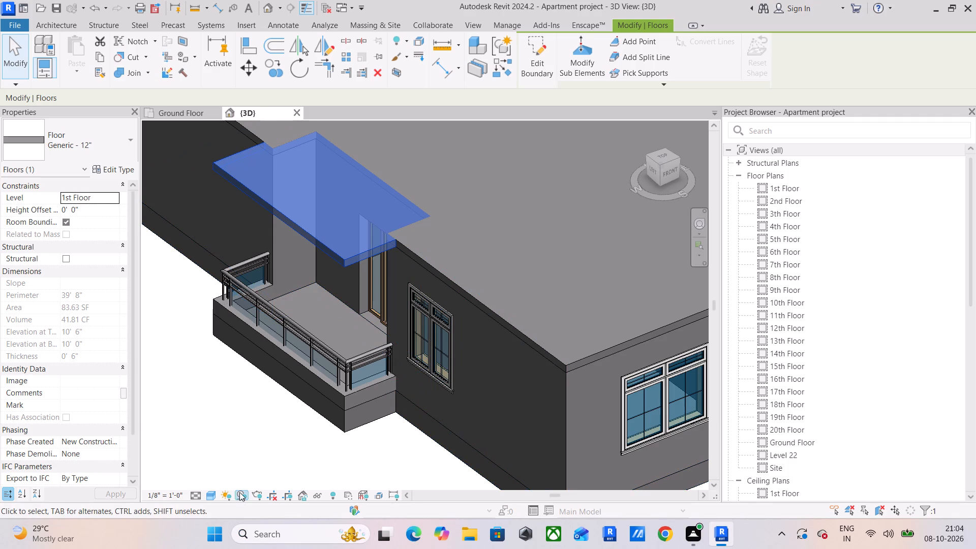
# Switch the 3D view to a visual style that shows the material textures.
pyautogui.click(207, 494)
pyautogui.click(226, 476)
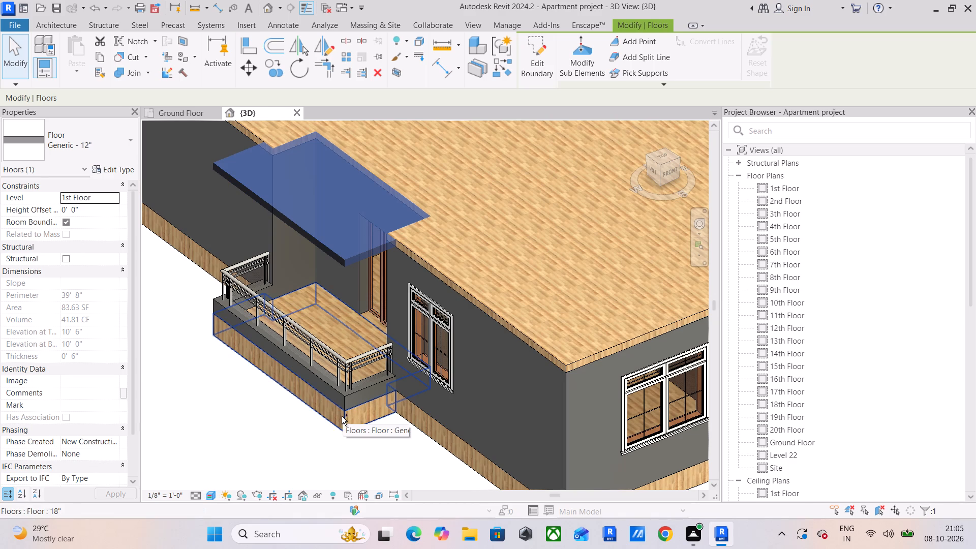
# Undo the visual style change and the 0 deck material assignments to the 18" and Generic - 12" floor types.
pyautogui.hotkey('ctrl', 'z')
pyautogui.hotkey('ctrl', 'z')
pyautogui.hotkey('ctrl', 'z')
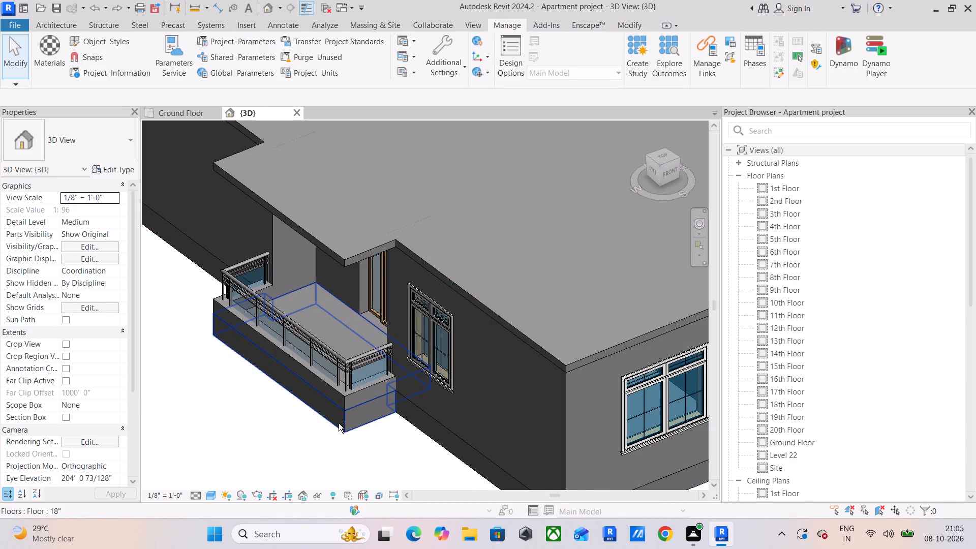
pyautogui.hotkey('ctrl', 'z')
pyautogui.hotkey('ctrl', 'z')
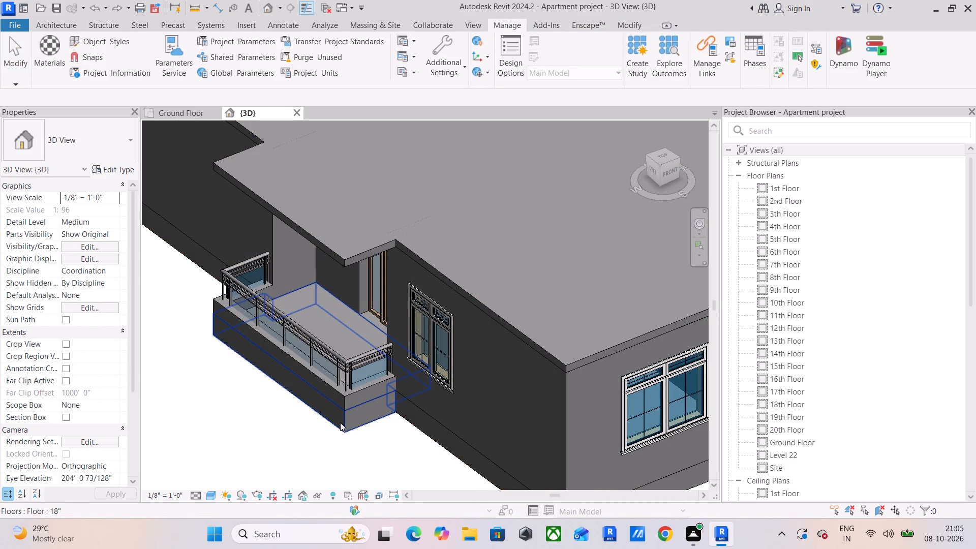
# Duplicate the projecting balcony's 18" floor type as a new type named Deck.
pyautogui.click(340, 422)
pyautogui.click(113, 171)
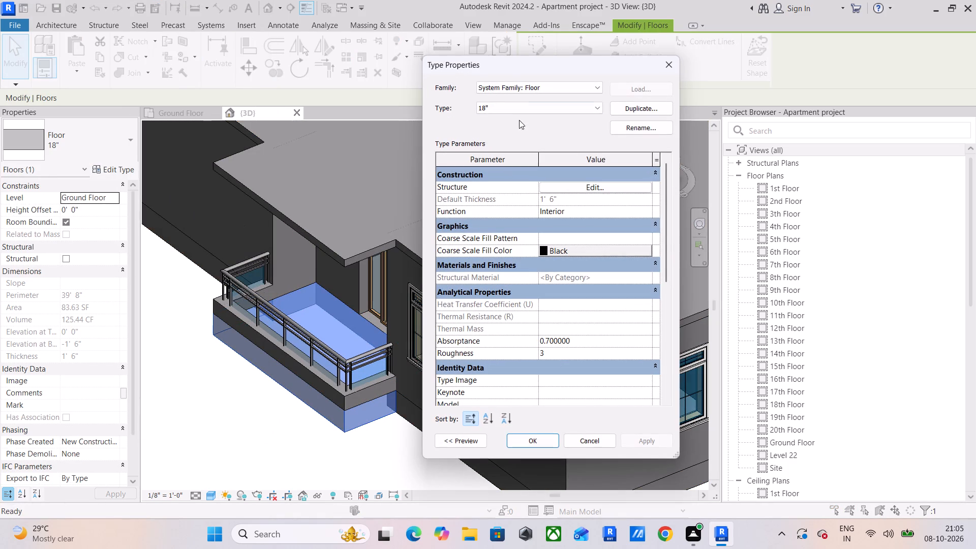
pyautogui.click(635, 107)
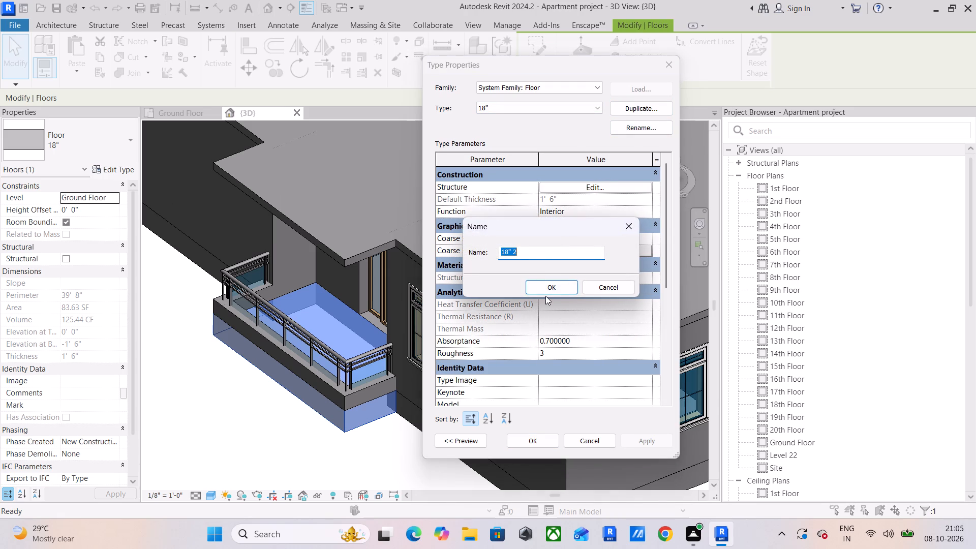
pyautogui.write('DEck')
pyautogui.press('BackSpace')
pyautogui.press('BackSpace')
pyautogui.press('BackSpace')
pyautogui.write('eck')
pyautogui.press('Return')
# Assign the 0 deck material to the Deck floor type's structure layer and apply the type to the balcony floor.
pyautogui.click(605, 181)
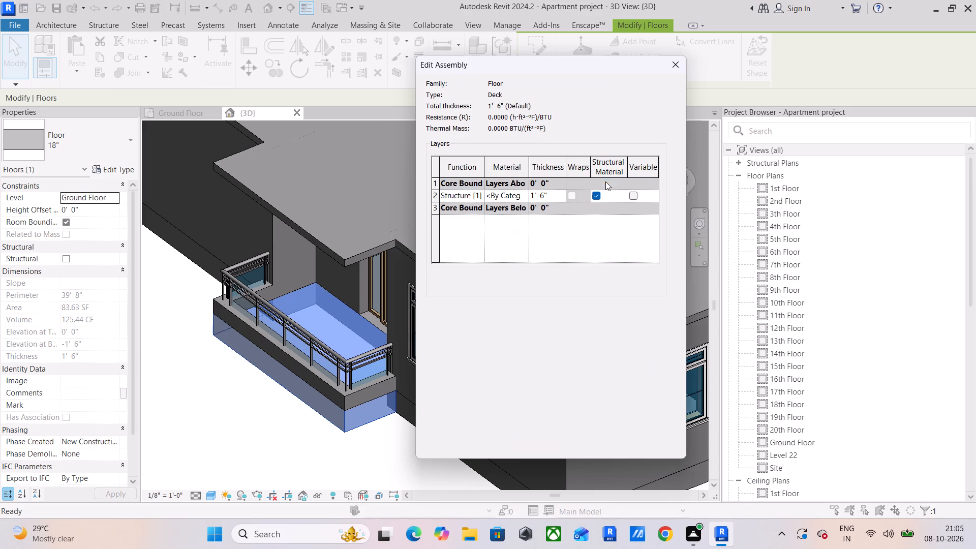
pyautogui.click(526, 192)
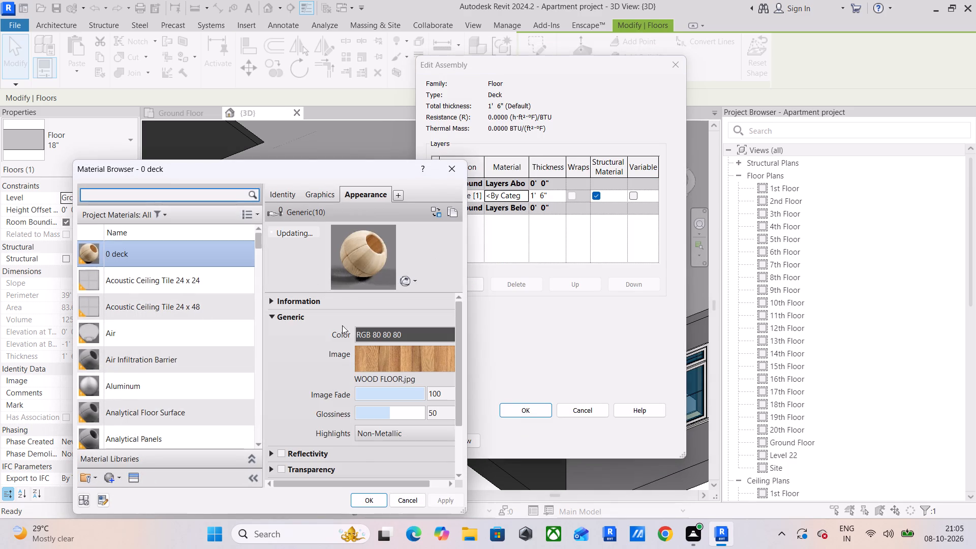
pyautogui.click(367, 504)
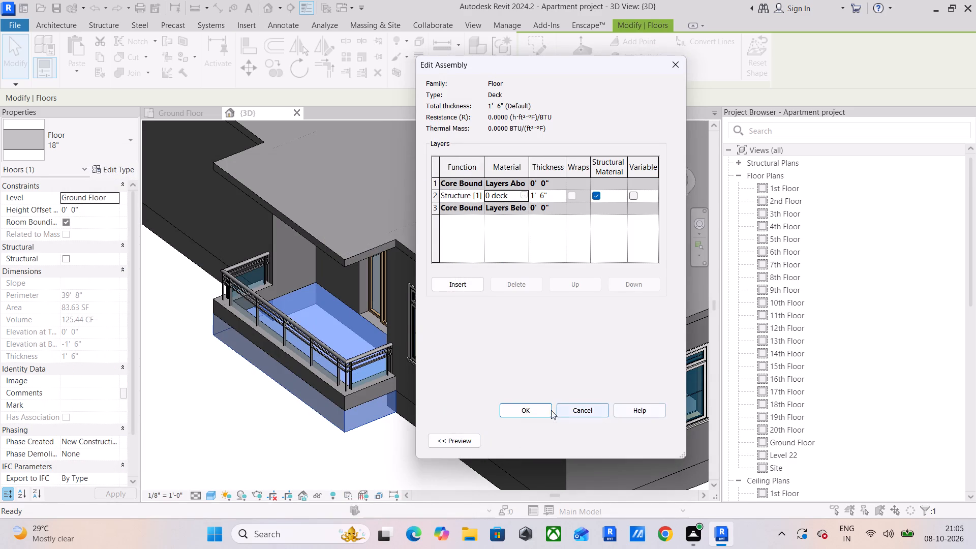
pyautogui.click(535, 409)
pyautogui.click(644, 445)
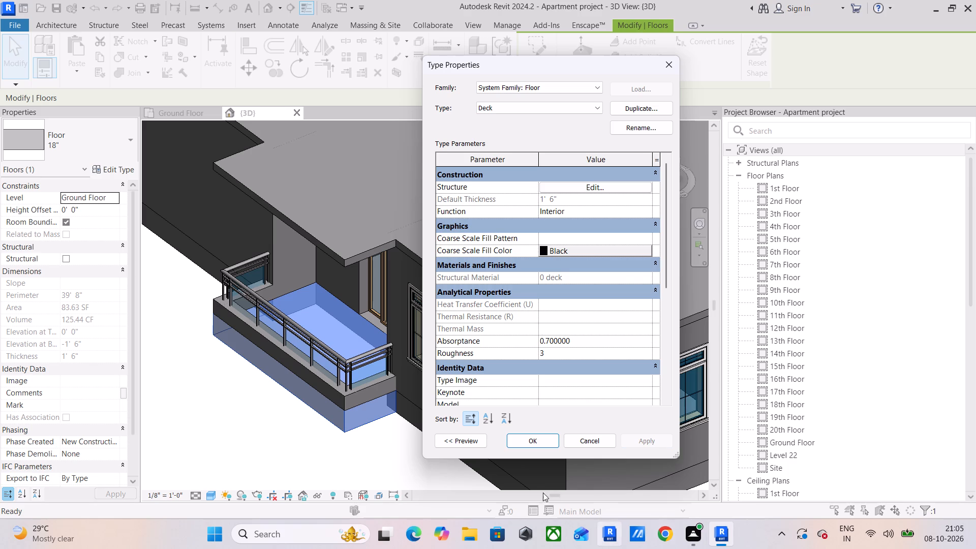
pyautogui.click(526, 444)
pyautogui.click(305, 451)
# Duplicate the Generic - 12" floor type of the slab above the same balcony as Deck 1.
pyautogui.scroll(-3, 330, 397)
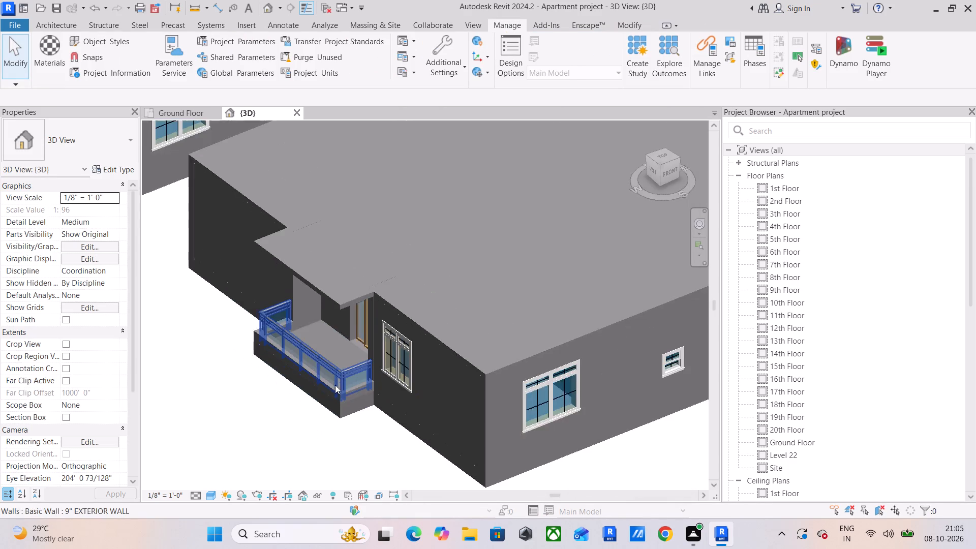
pyautogui.moveTo(337, 382); pyautogui.dragTo(379, 428, button='middle')
pyautogui.click(375, 347)
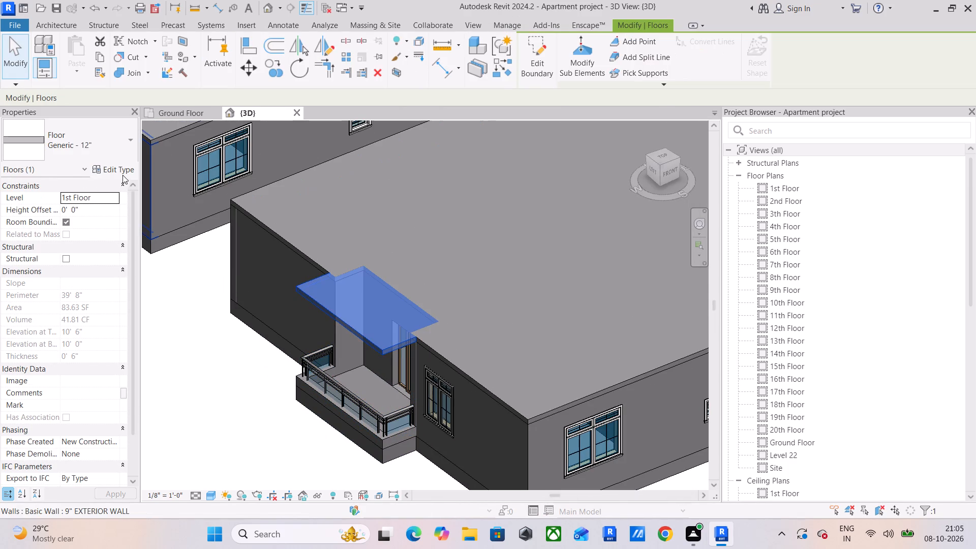
pyautogui.click(123, 173)
pyautogui.click(630, 104)
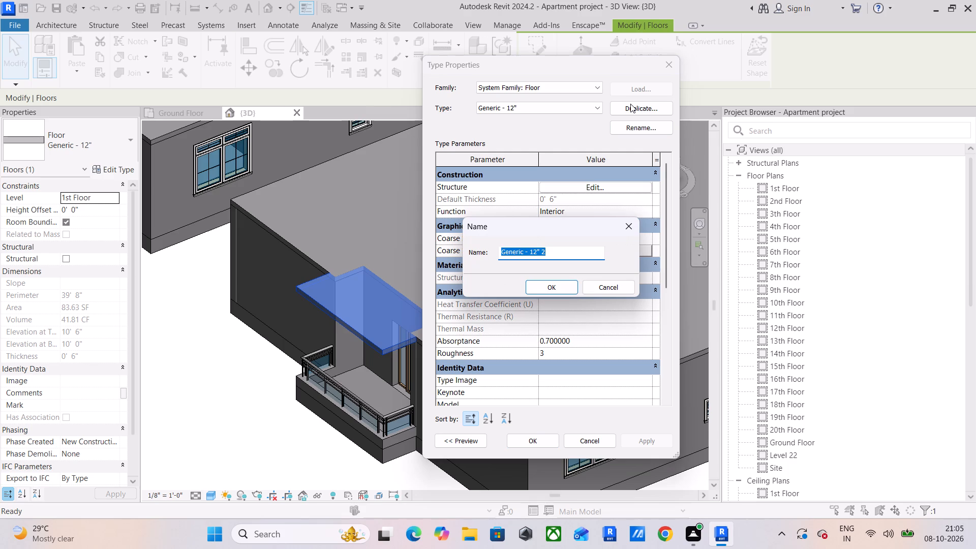
pyautogui.write('Deck')
pyautogui.press('space')
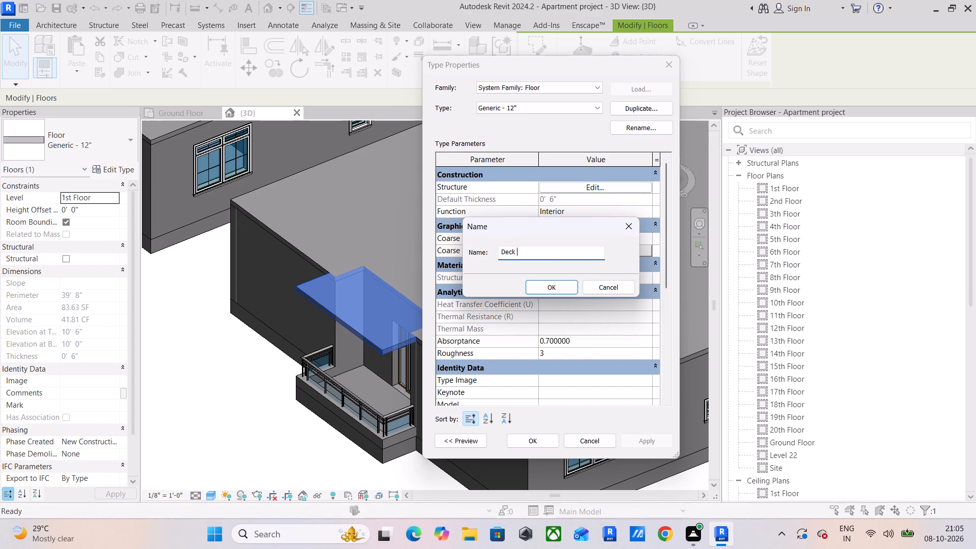
pyautogui.press('1')
pyautogui.press('Return')
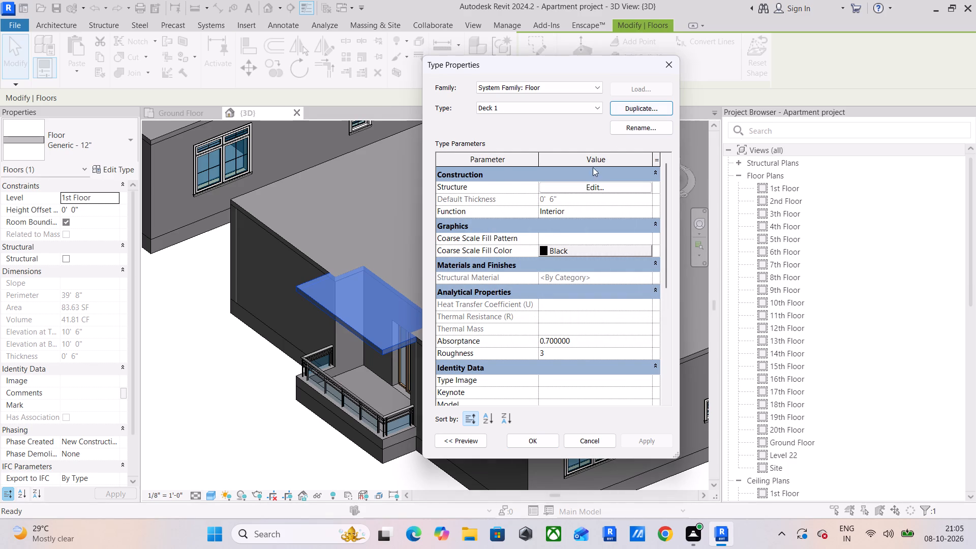
# Assign the 0 deck material to the Deck 1 type's structure layer and apply the type to the slab above the balcony.
pyautogui.click(587, 188)
pyautogui.click(525, 194)
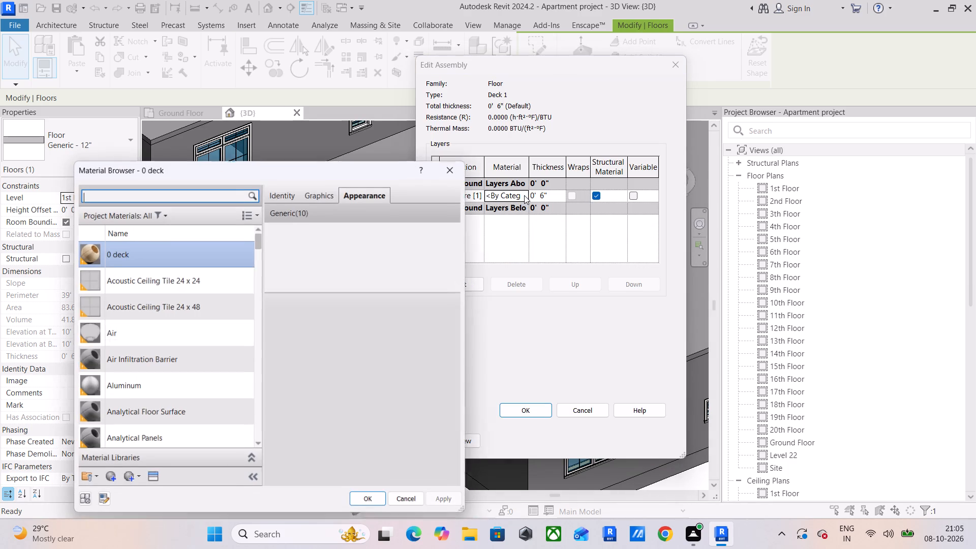
pyautogui.click(368, 501)
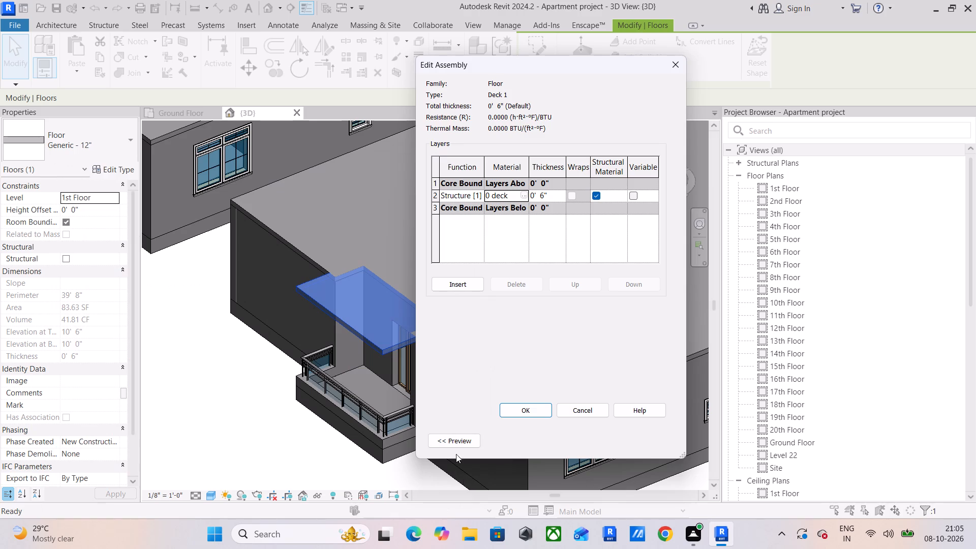
pyautogui.click(532, 406)
pyautogui.moveTo(535, 439); pyautogui.dragTo(530, 440)
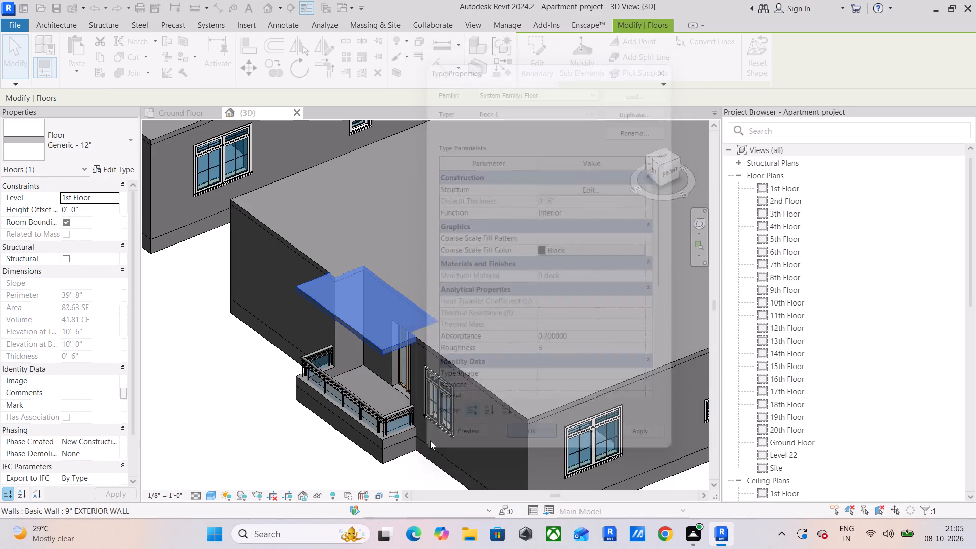
pyautogui.click(195, 388)
# Change the slab above the neighbouring wing's projecting balcony to the Deck 1 floor type.
pyautogui.scroll(-3, 195, 388)
pyautogui.moveTo(238, 403); pyautogui.dragTo(490, 450, button='middle')
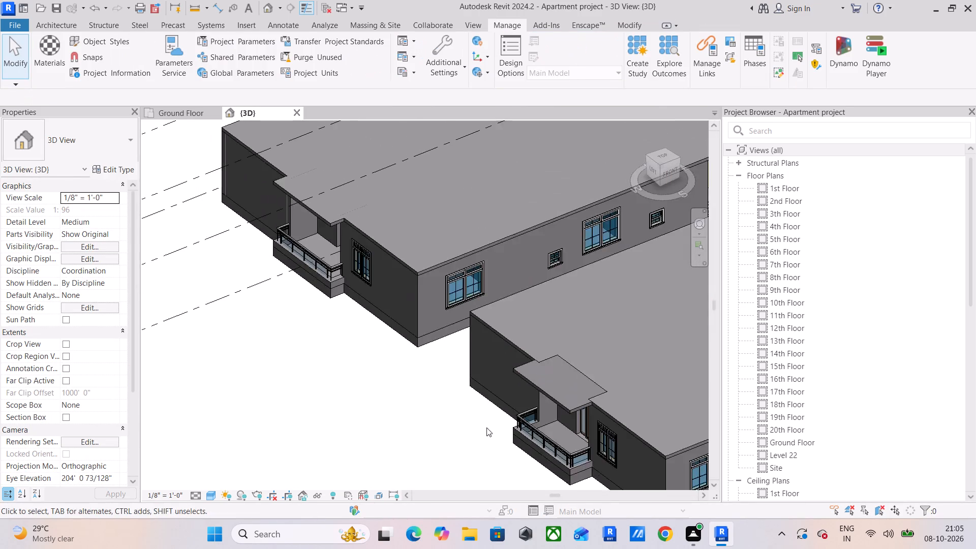
pyautogui.moveTo(457, 401); pyautogui.dragTo(480, 460, button='middle')
pyautogui.click(351, 276)
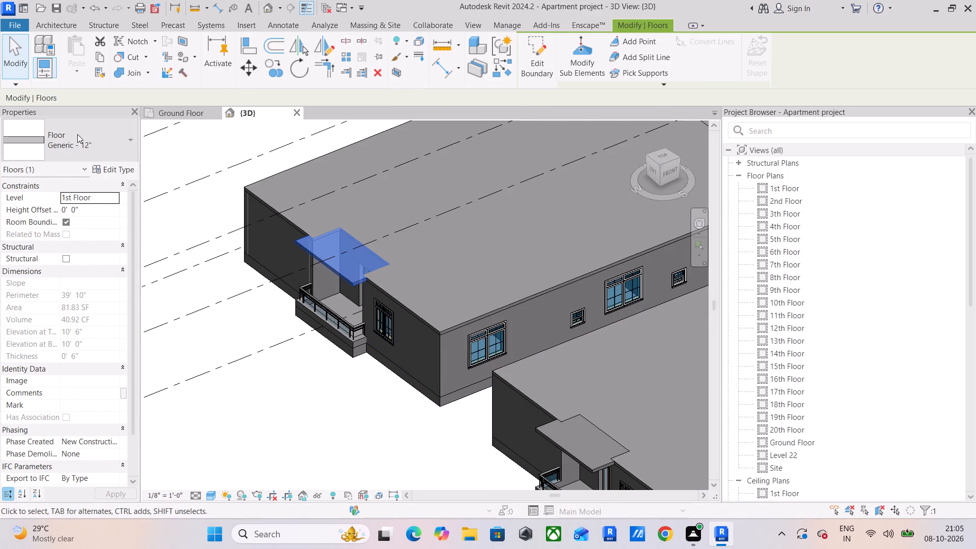
pyautogui.click(83, 140)
pyautogui.click(63, 243)
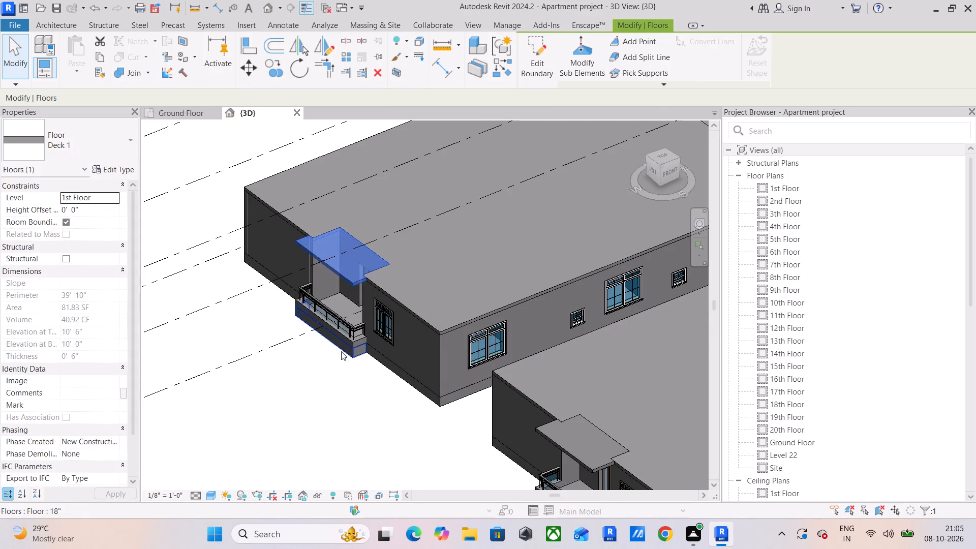
# Change the floor of the neighbouring wing's projecting balcony to the Deck type.
pyautogui.click(340, 353)
pyautogui.press('Escape')
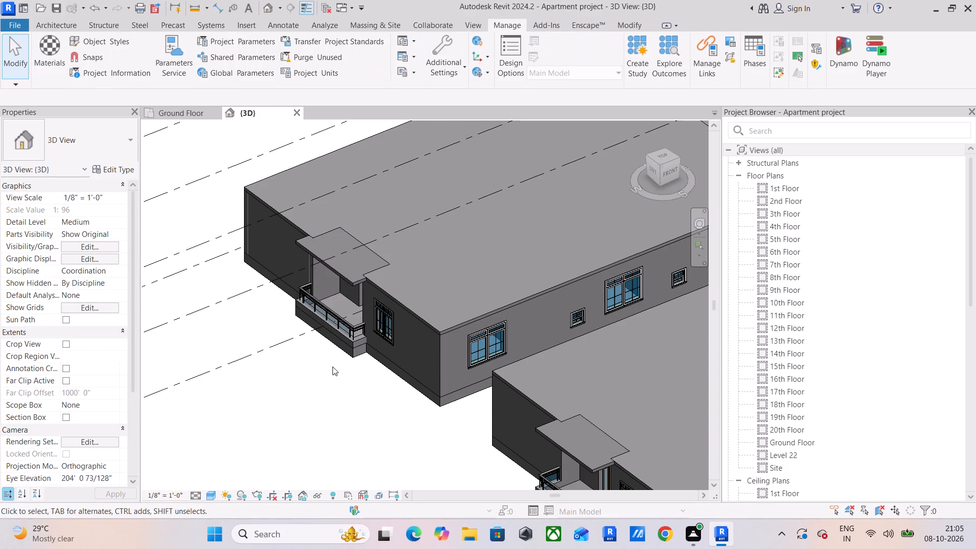
pyautogui.click(343, 349)
pyautogui.click(109, 149)
pyautogui.scroll(3, 78, 229)
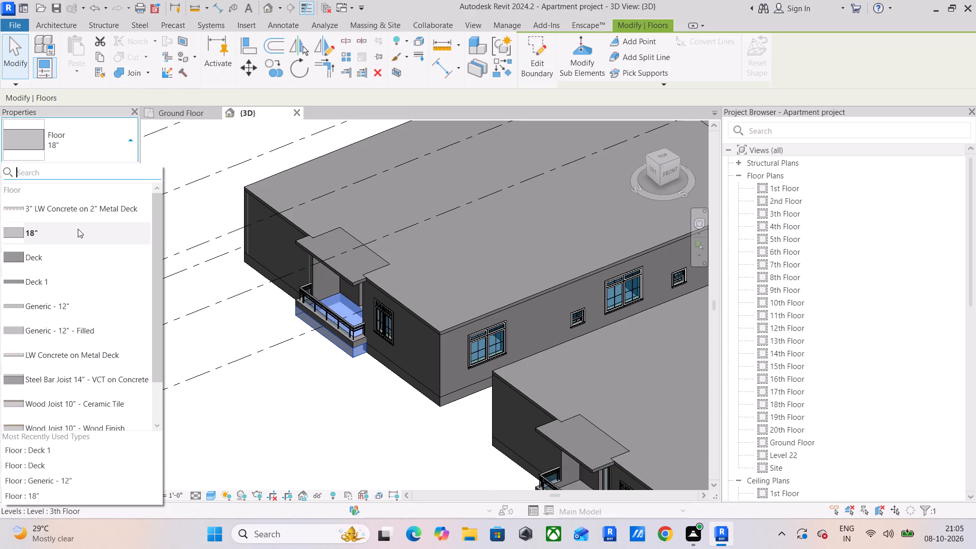
pyautogui.click(76, 251)
pyautogui.moveTo(159, 341); pyautogui.dragTo(166, 343)
# Change the 18" floor of the recessed balcony on the building's left facade to the Deck type.
pyautogui.scroll(-10, 286, 374)
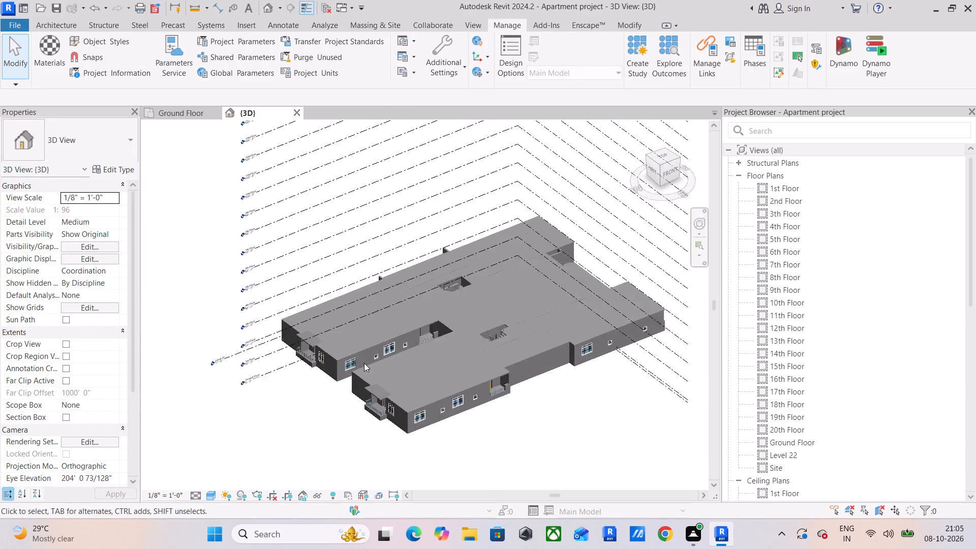
pyautogui.keyDown('shift'); pyautogui.moveTo(339, 368); pyautogui.dragTo(518, 389, button='middle'); pyautogui.keyUp('shift')
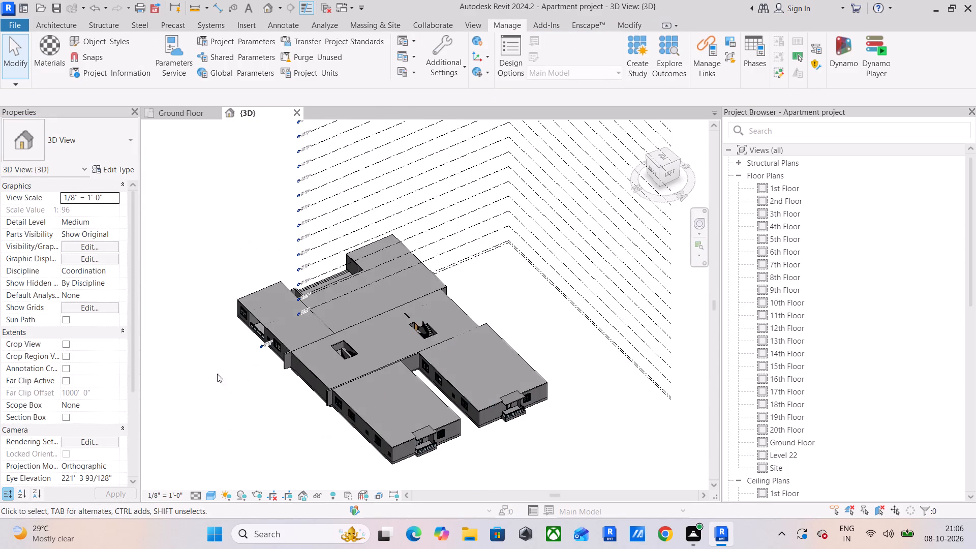
pyautogui.scroll(9, 173, 334)
pyautogui.scroll(5, 365, 329)
pyautogui.click(412, 342)
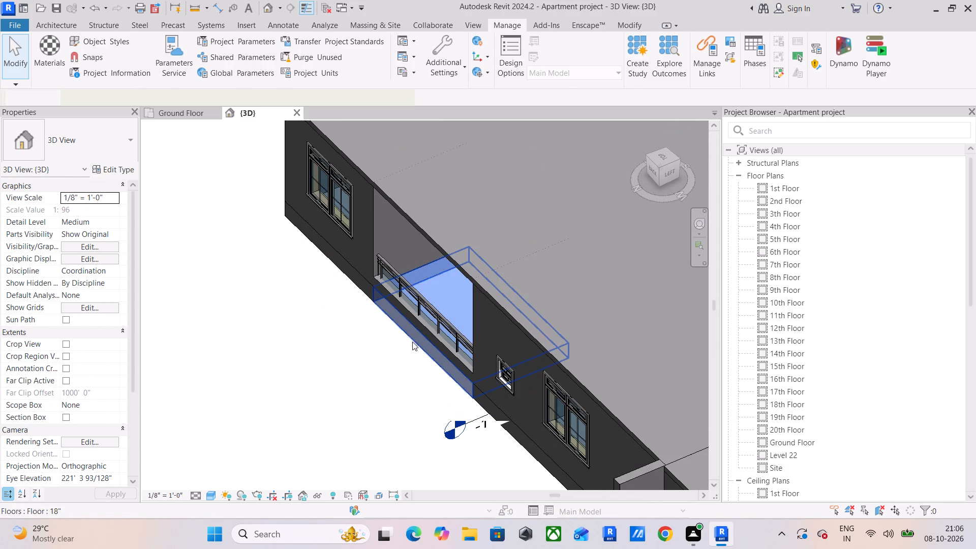
pyautogui.click(110, 143)
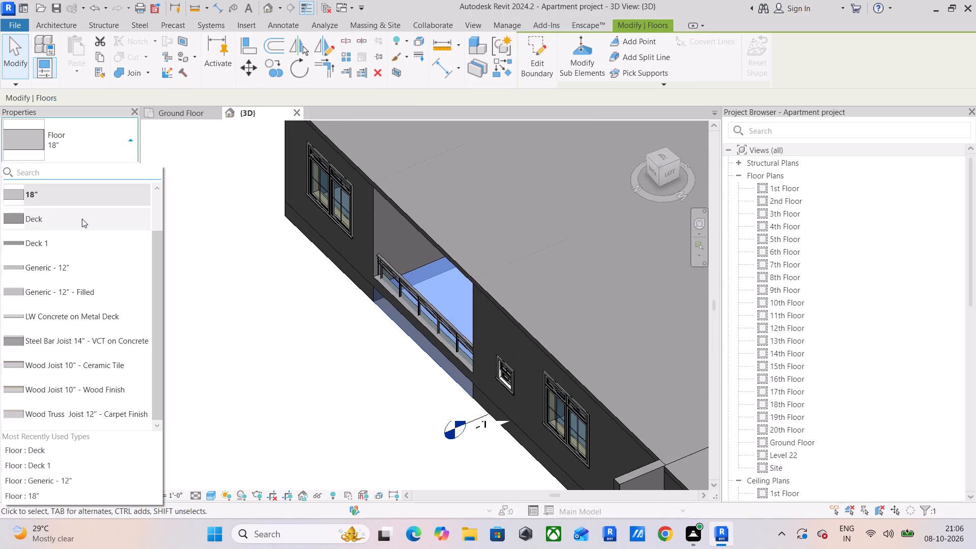
pyautogui.click(82, 219)
pyautogui.click(227, 353)
# Examine the remaining facades in 3D to locate the other balconies and their floor slabs.
pyautogui.scroll(-12, 228, 353)
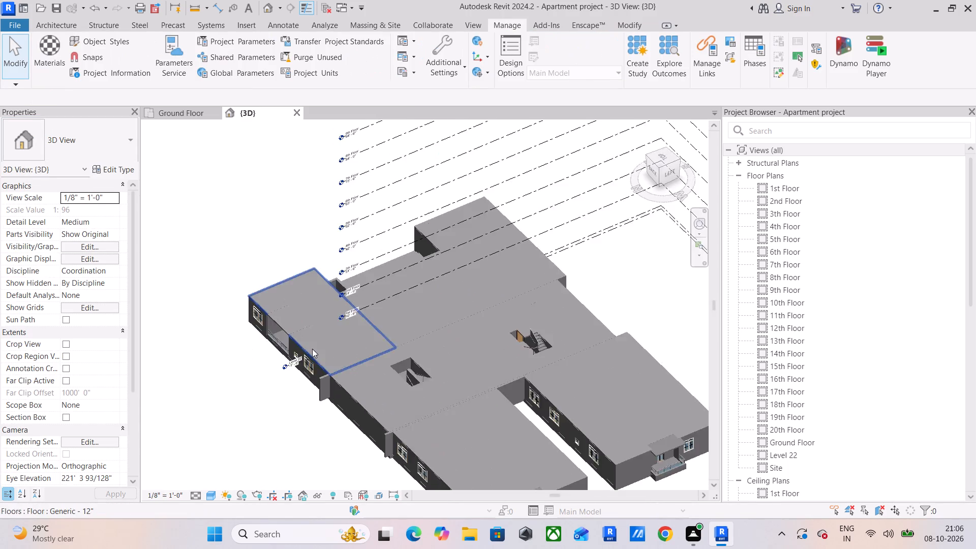
pyautogui.scroll(-3, 312, 349)
pyautogui.keyDown('shift'); pyautogui.moveTo(450, 354); pyautogui.dragTo(249, 321, button='middle'); pyautogui.keyUp('shift')
pyautogui.moveTo(651, 447); pyautogui.dragTo(449, 444, button='middle')
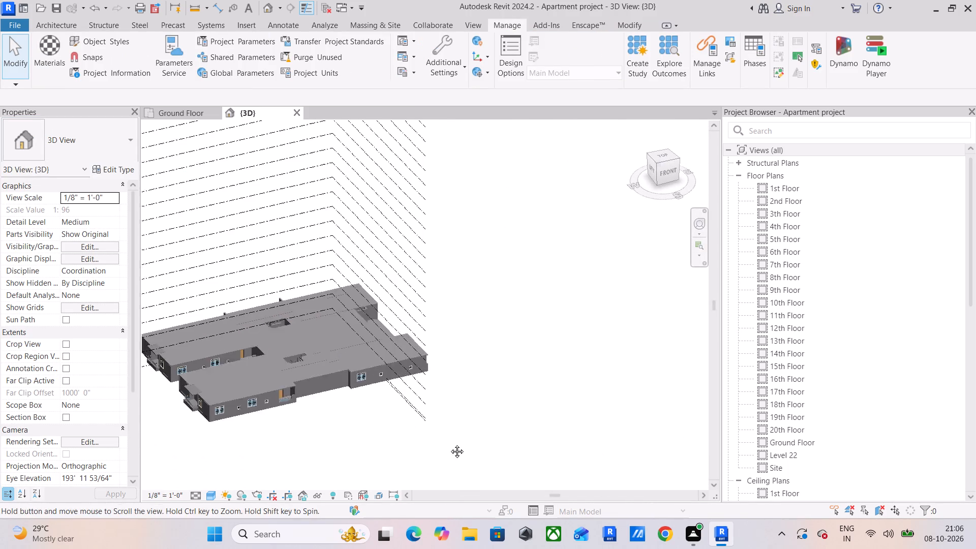
pyautogui.moveTo(449, 444); pyautogui.dragTo(449, 443, button='middle')
pyautogui.scroll(8, 391, 361)
pyautogui.keyDown('shift'); pyautogui.moveTo(476, 393); pyautogui.dragTo(343, 374, button='middle'); pyautogui.keyUp('shift')
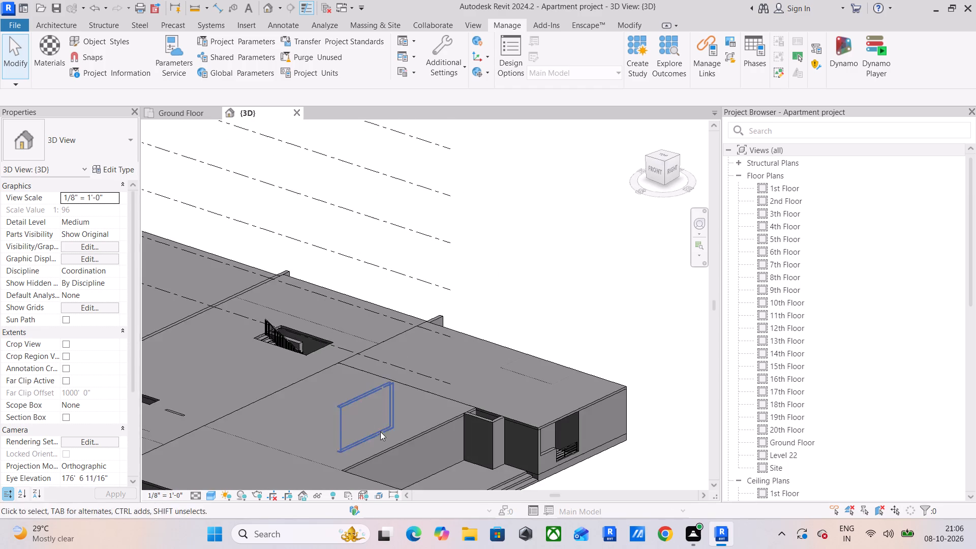
pyautogui.scroll(1, 384, 432)
pyautogui.moveTo(385, 432); pyautogui.dragTo(377, 273, button='middle')
pyautogui.scroll(-2, 284, 398)
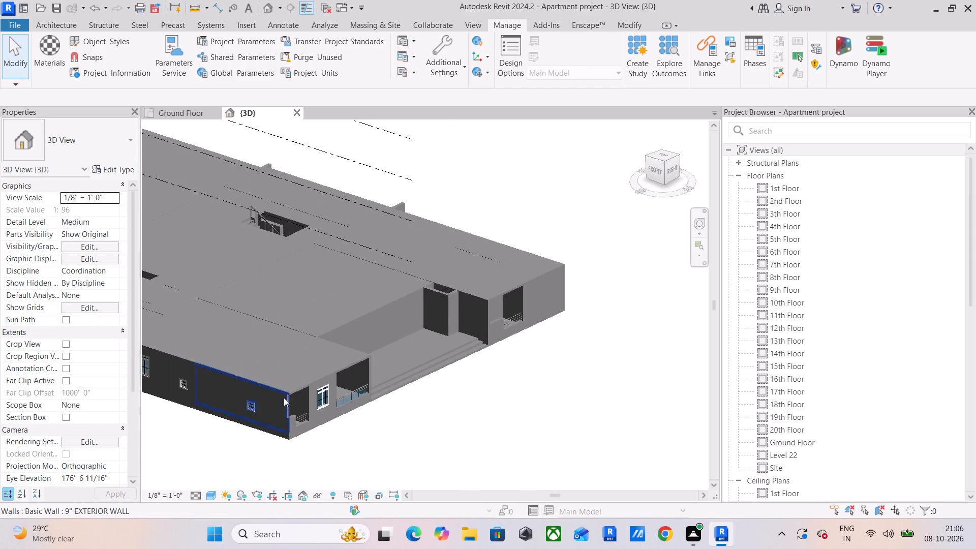
pyautogui.keyDown('shift'); pyautogui.moveTo(286, 426); pyautogui.dragTo(417, 434, button='middle'); pyautogui.keyUp('shift')
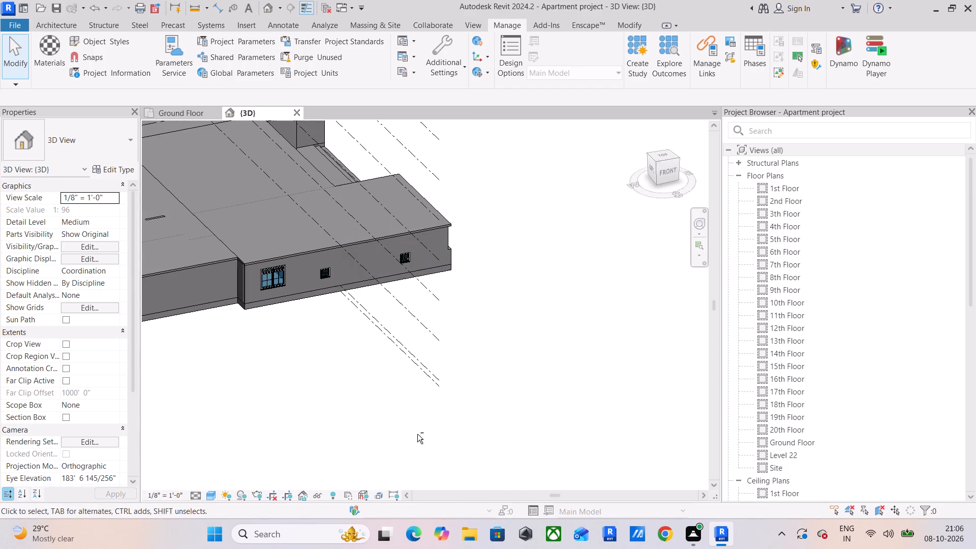
pyautogui.moveTo(312, 342); pyautogui.dragTo(303, 384, button='middle')
pyautogui.moveTo(285, 347); pyautogui.dragTo(556, 422, button='middle')
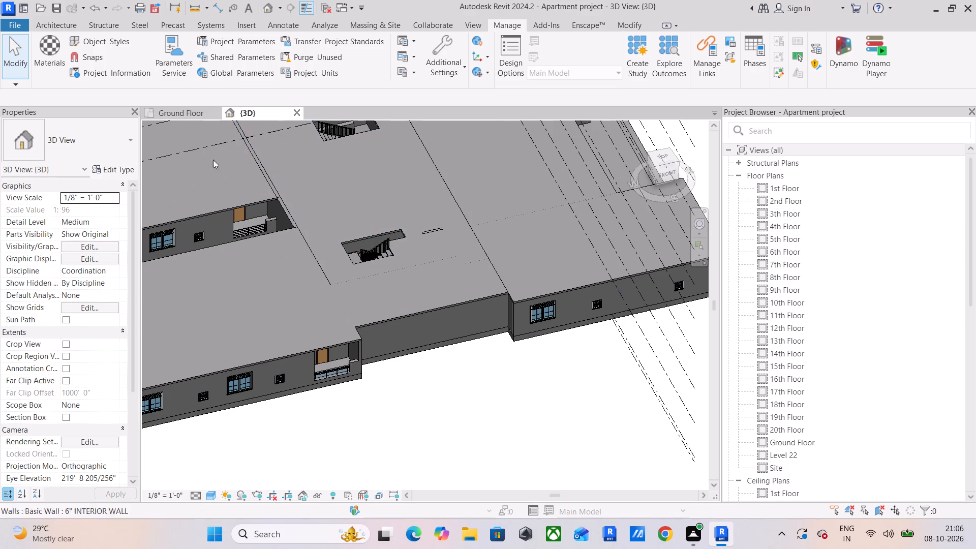
# On the Ground Floor, duplicate the lower-right apartment's balcony sliding door type as 6' and set its width to 6'.
pyautogui.click(172, 111)
pyautogui.scroll(-12, 222, 333)
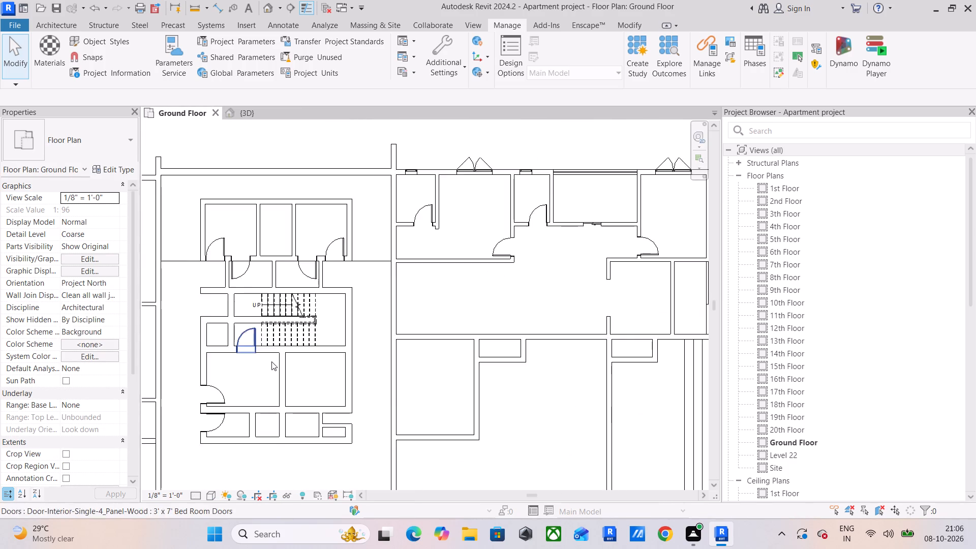
pyautogui.scroll(-3, 271, 361)
pyautogui.moveTo(313, 366); pyautogui.dragTo(216, 226, button='middle')
pyautogui.moveTo(351, 368); pyautogui.dragTo(302, 227, button='middle')
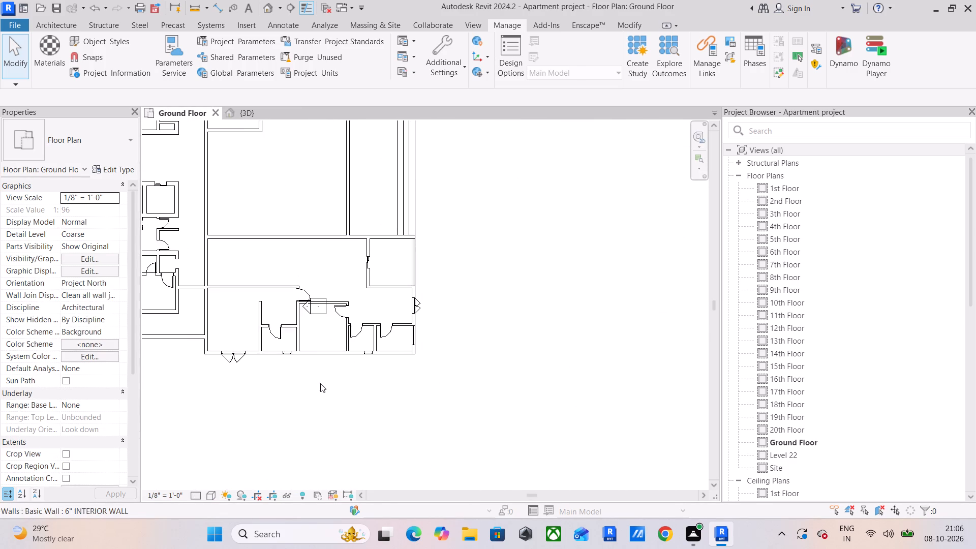
pyautogui.scroll(5, 320, 376)
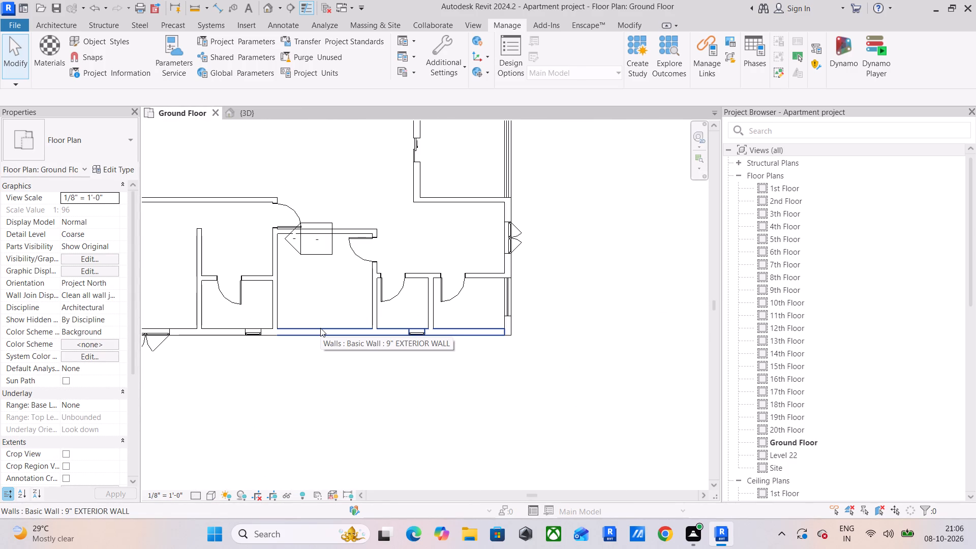
pyautogui.moveTo(320, 328); pyautogui.dragTo(433, 317, button='middle')
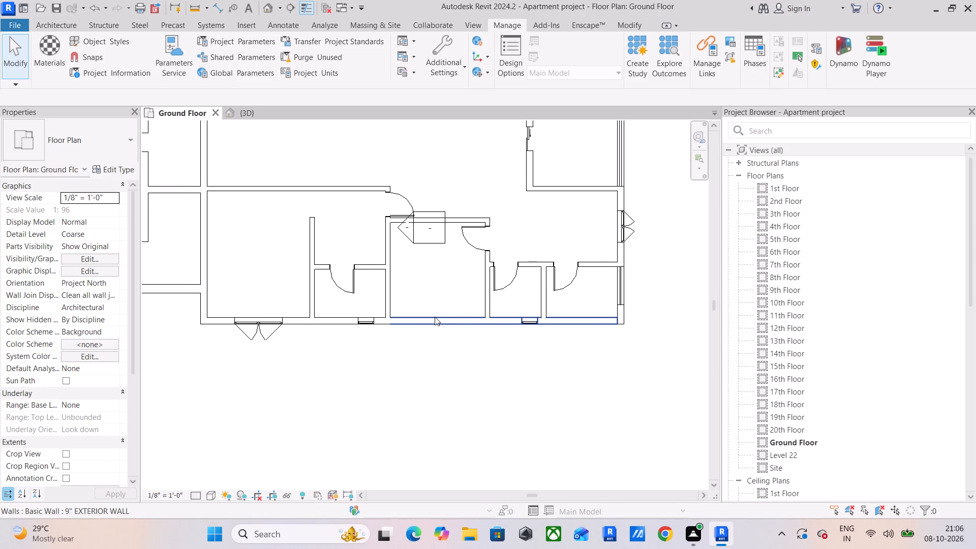
pyautogui.moveTo(537, 278); pyautogui.dragTo(447, 357, button='middle')
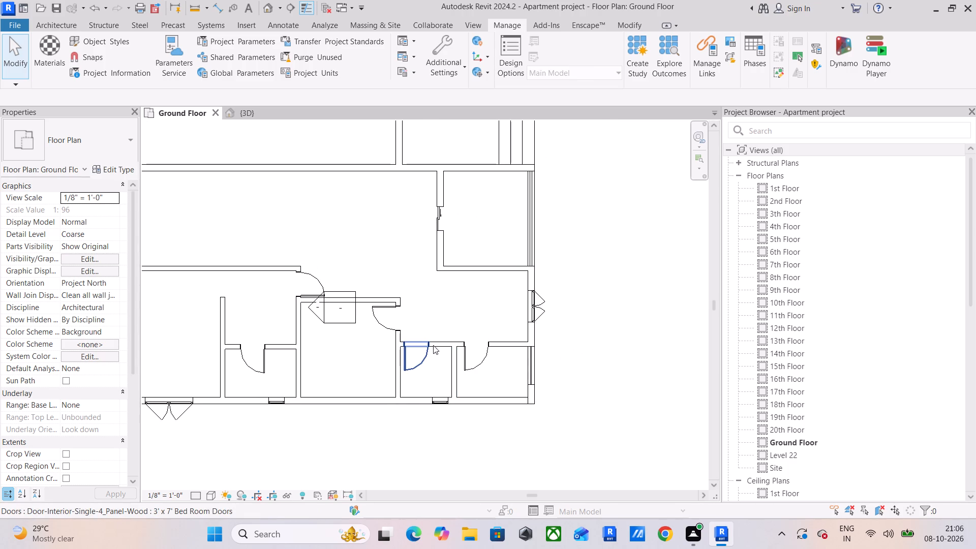
pyautogui.click(445, 209)
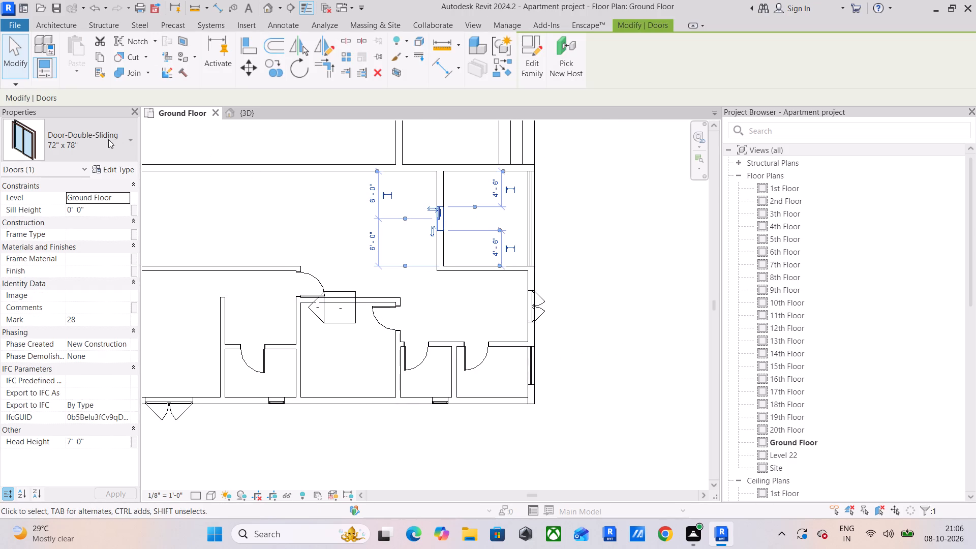
pyautogui.click(104, 163)
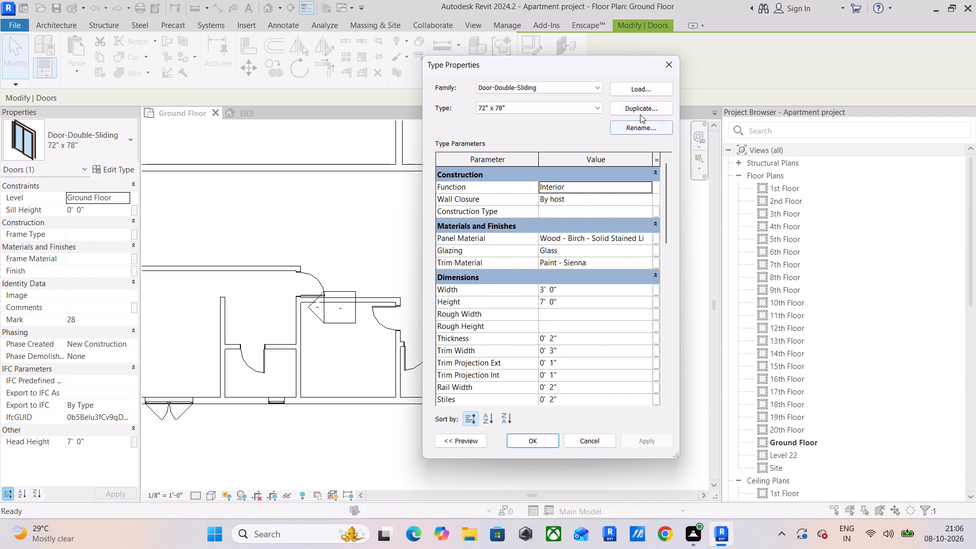
pyautogui.click(639, 110)
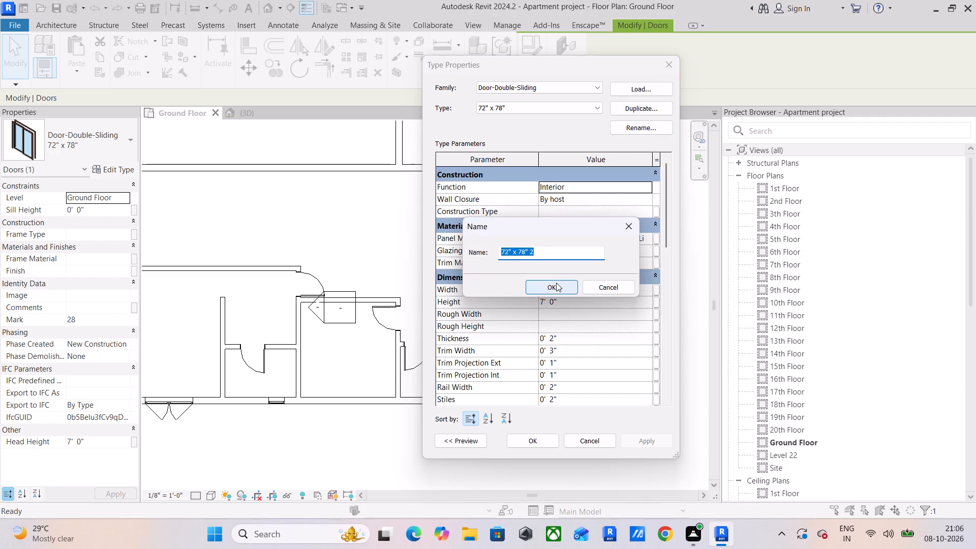
pyautogui.write('6;')
pyautogui.press('BackSpace')
pyautogui.press("'")
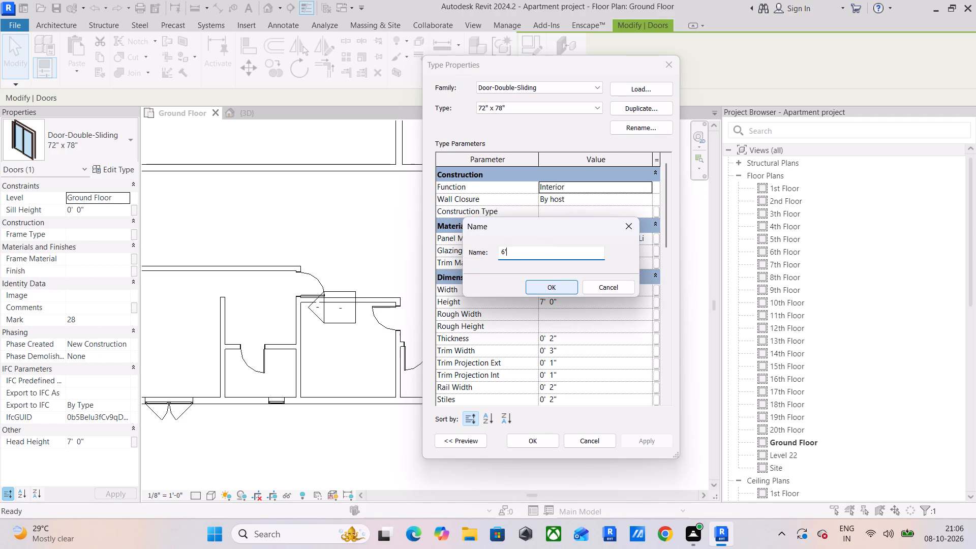
pyautogui.press('Return')
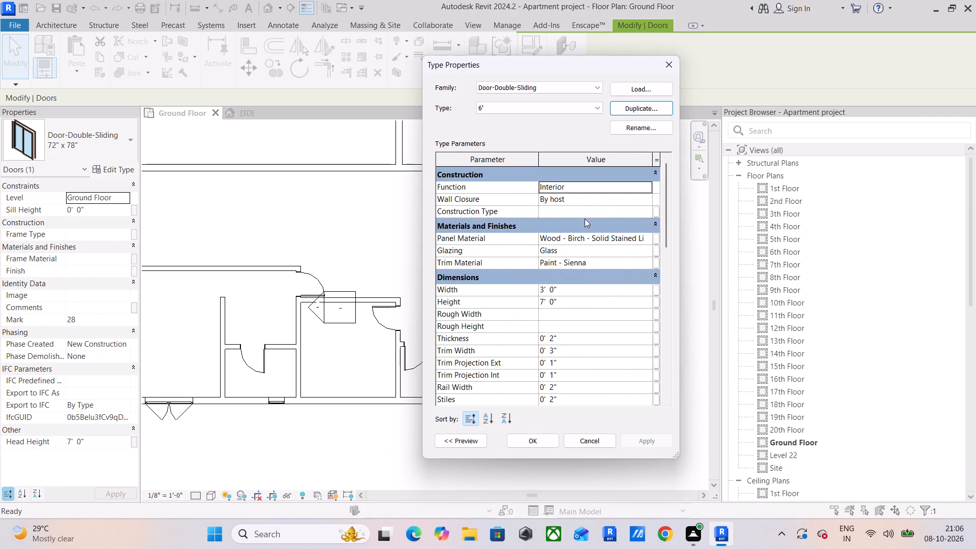
pyautogui.click(580, 286)
pyautogui.write("6'")
pyautogui.press('Return')
pyautogui.moveTo(653, 443); pyautogui.dragTo(648, 446)
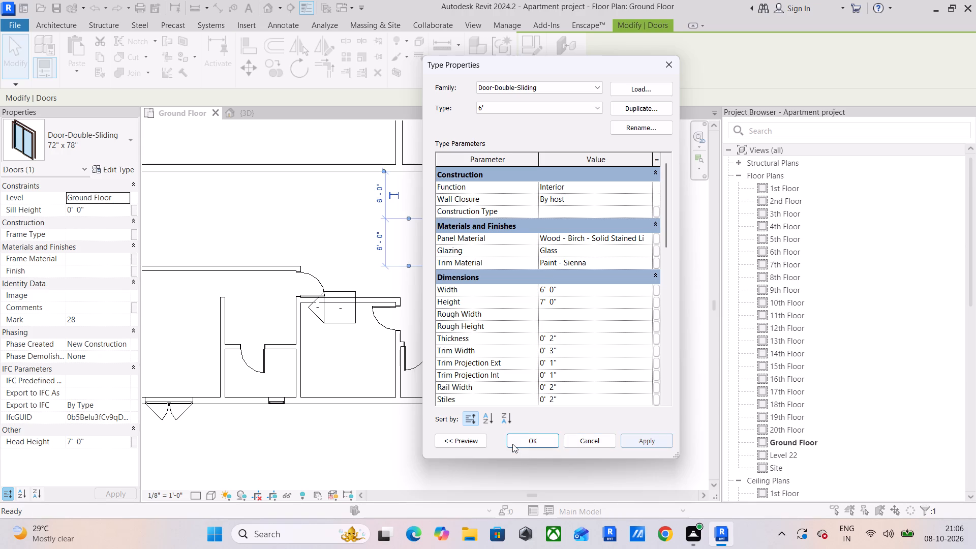
pyautogui.click(514, 438)
pyautogui.click(294, 209)
# Change the balcony door of the plan's lower-left apartment to the Door-Double-Sliding 6' type.
pyautogui.scroll(-4, 296, 211)
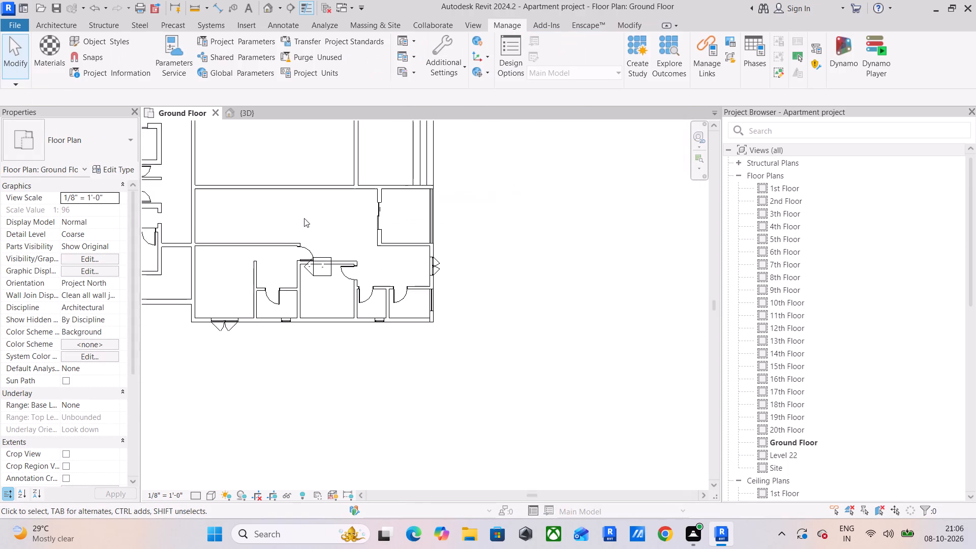
pyautogui.moveTo(305, 219); pyautogui.dragTo(523, 320, button='middle')
pyautogui.moveTo(421, 262); pyautogui.dragTo(550, 413, button='middle')
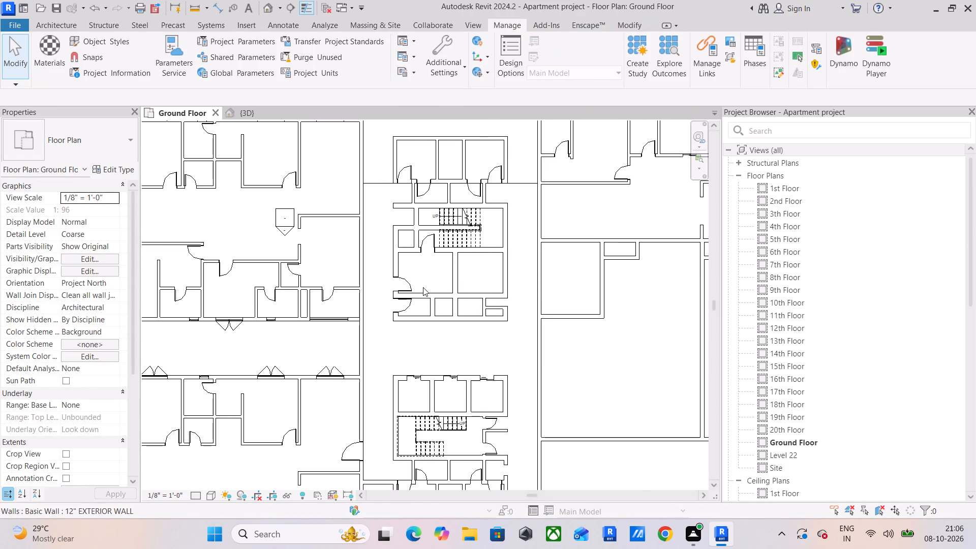
pyautogui.moveTo(437, 381); pyautogui.dragTo(538, 309, button='middle')
pyautogui.moveTo(310, 342); pyautogui.dragTo(397, 256, button='middle')
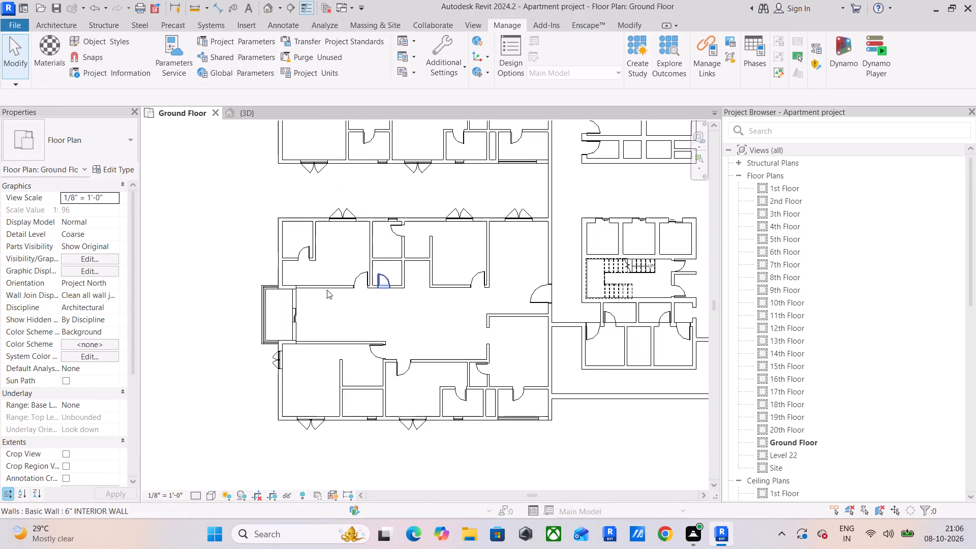
pyautogui.scroll(4, 250, 294)
pyautogui.click(324, 335)
pyautogui.click(127, 142)
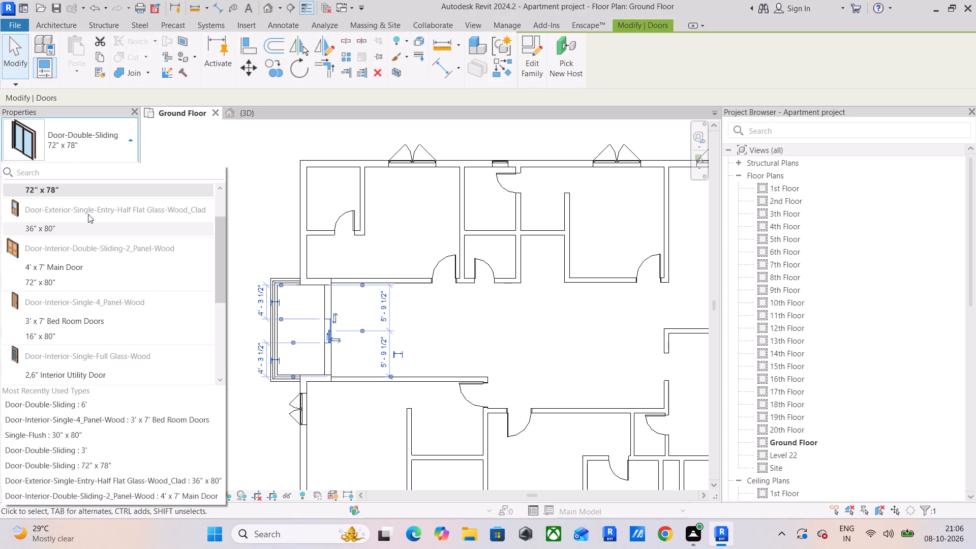
pyautogui.scroll(3, 83, 224)
pyautogui.click(80, 222)
pyautogui.scroll(-4, 187, 248)
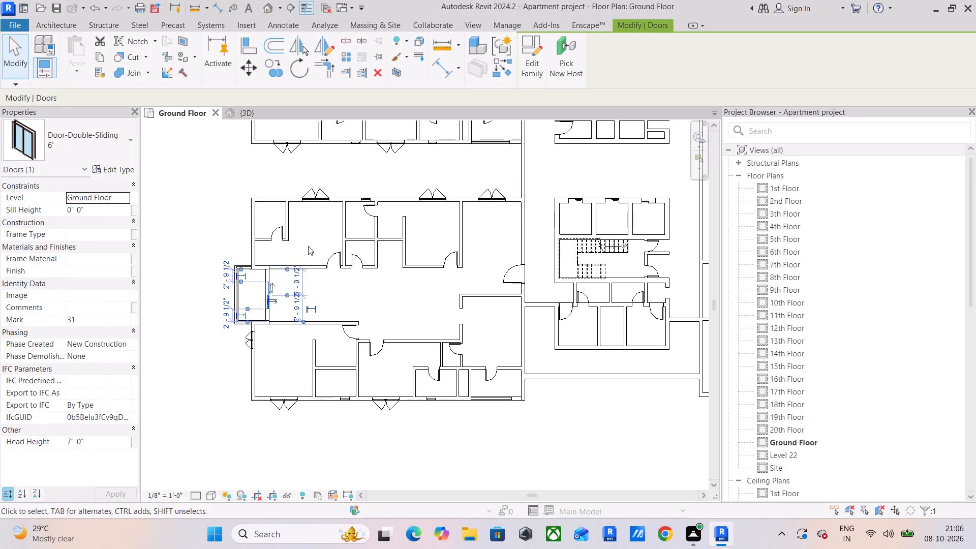
pyautogui.click(353, 294)
# Change the balcony door of the plan's upper-left apartment to the Door-Double-Sliding 6' type.
pyautogui.moveTo(420, 274); pyautogui.dragTo(317, 393, button='middle')
pyautogui.scroll(-3, 394, 319)
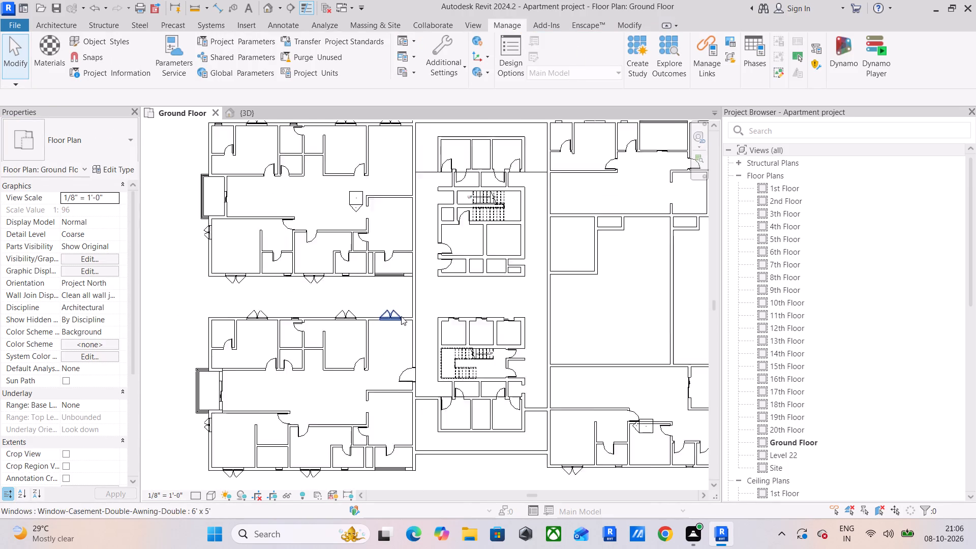
pyautogui.moveTo(446, 303); pyautogui.dragTo(395, 386, button='middle')
pyautogui.scroll(6, 181, 284)
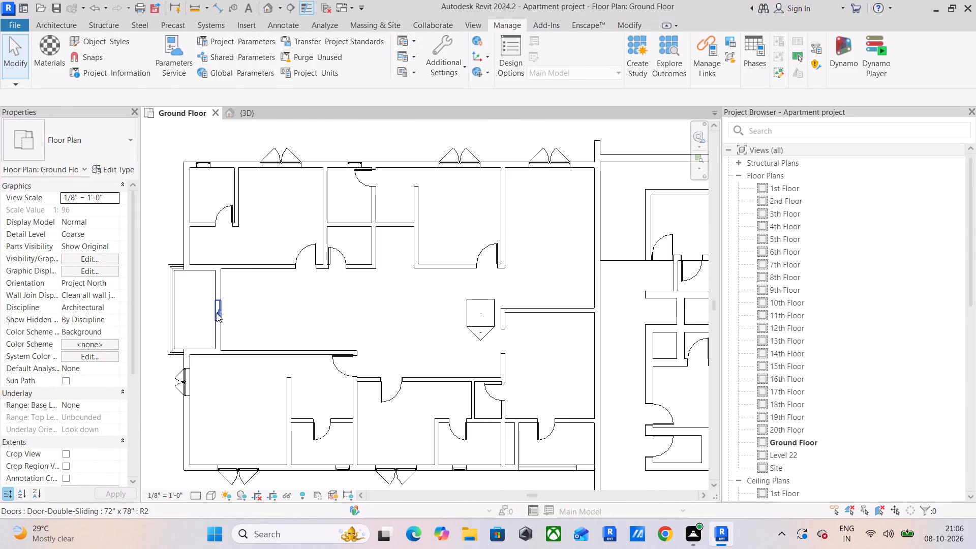
pyautogui.click(217, 313)
pyautogui.click(62, 135)
pyautogui.scroll(3, 70, 246)
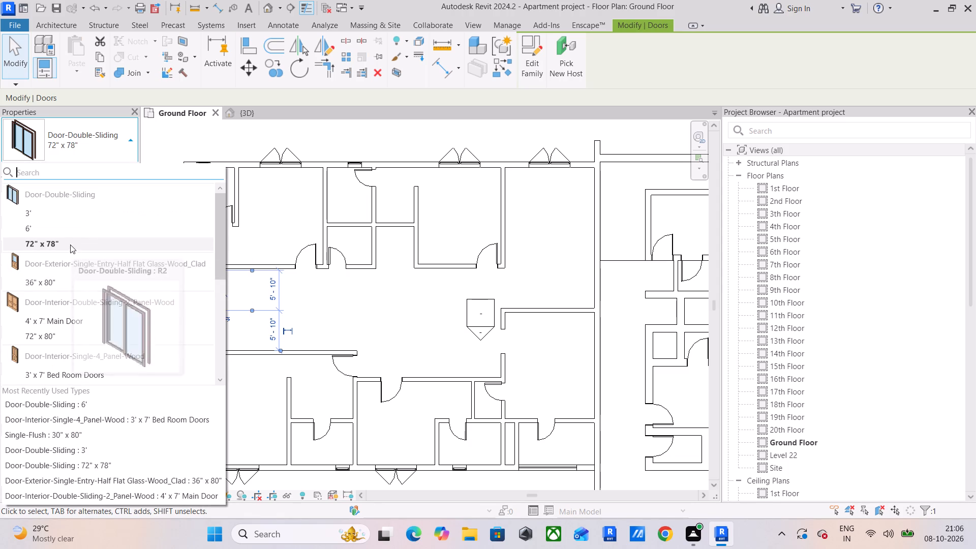
pyautogui.click(75, 224)
# Change the balcony door of the plan's upper-right apartment to the Door-Double-Sliding 6' type.
pyautogui.scroll(-5, 250, 269)
pyautogui.moveTo(359, 269); pyautogui.dragTo(208, 281, button='middle')
pyautogui.scroll(1, 541, 282)
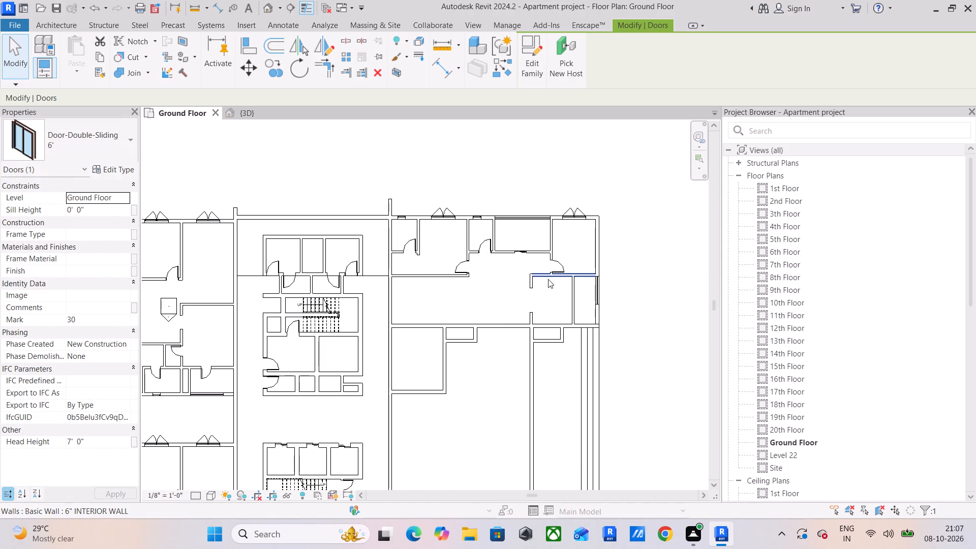
pyautogui.click(481, 294)
pyautogui.click(520, 247)
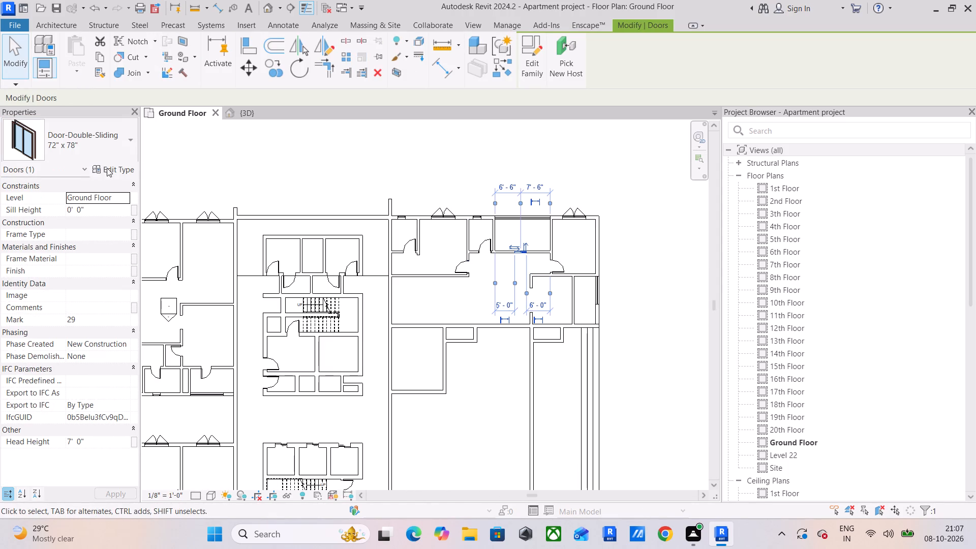
pyautogui.click(104, 142)
pyautogui.scroll(4, 79, 225)
pyautogui.click(79, 225)
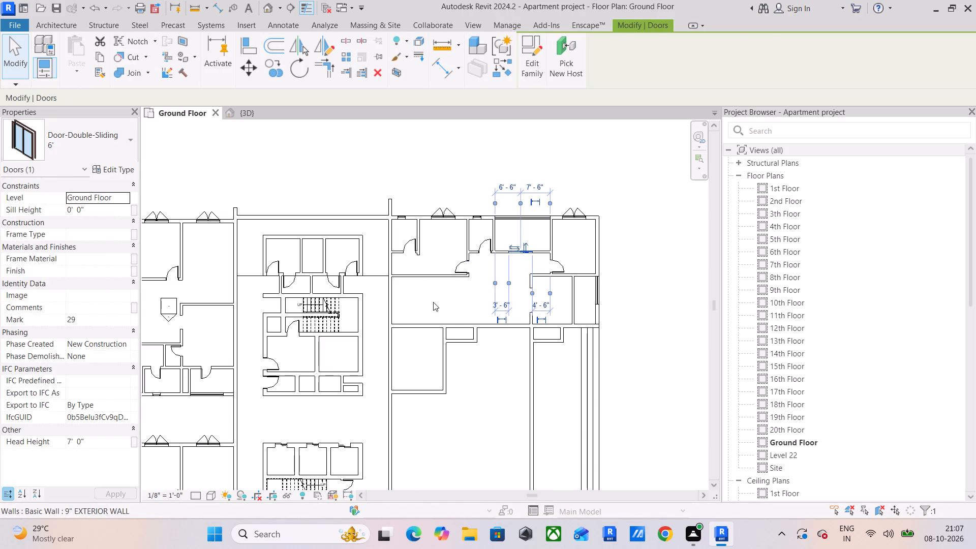
pyautogui.click(433, 302)
# Examine the lower-right apartment and its recessed balconies in the Ground Floor plan and in 3D.
pyautogui.scroll(-5, 449, 314)
pyautogui.moveTo(466, 319); pyautogui.dragTo(438, 225, button='middle')
pyautogui.scroll(8, 460, 367)
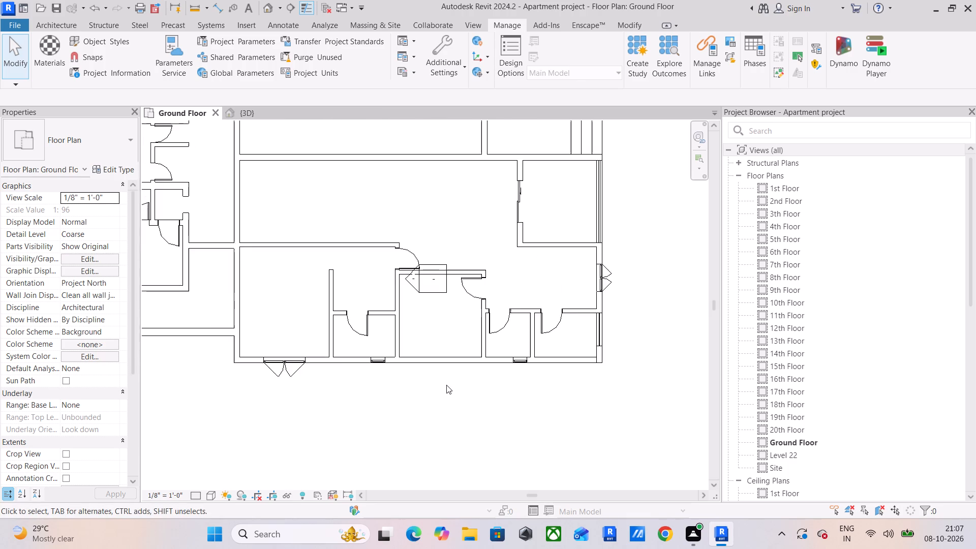
pyautogui.scroll(6, 446, 385)
pyautogui.moveTo(447, 384); pyautogui.dragTo(460, 417, button='middle')
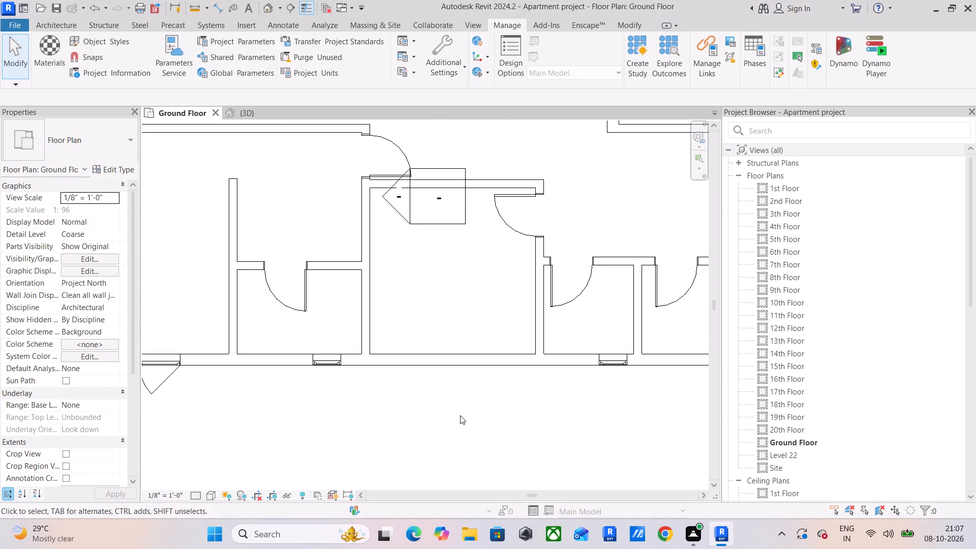
pyautogui.moveTo(482, 408); pyautogui.dragTo(330, 424, button='middle')
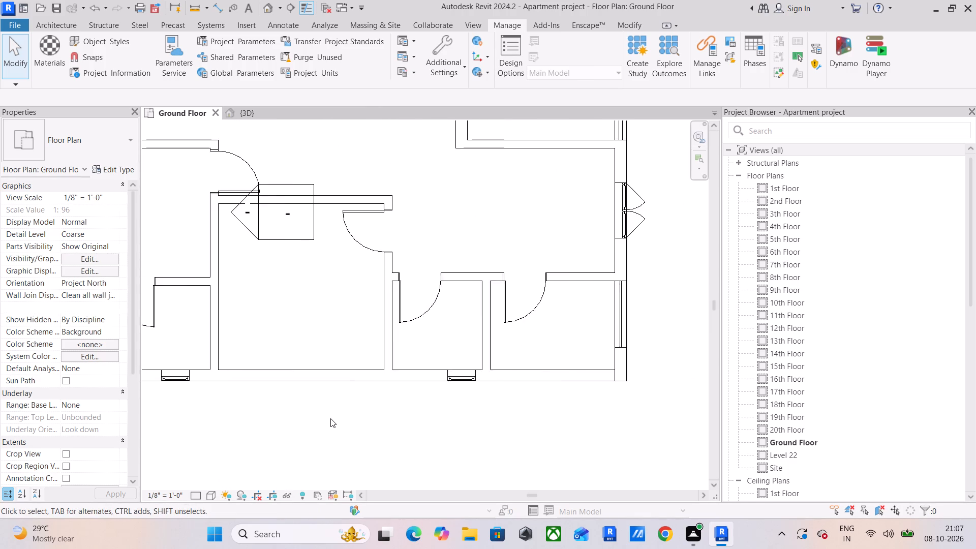
pyautogui.scroll(-3, 330, 418)
pyautogui.moveTo(354, 416); pyautogui.dragTo(437, 407, button='middle')
pyautogui.scroll(-3, 442, 406)
pyautogui.moveTo(426, 411); pyautogui.dragTo(465, 410, button='middle')
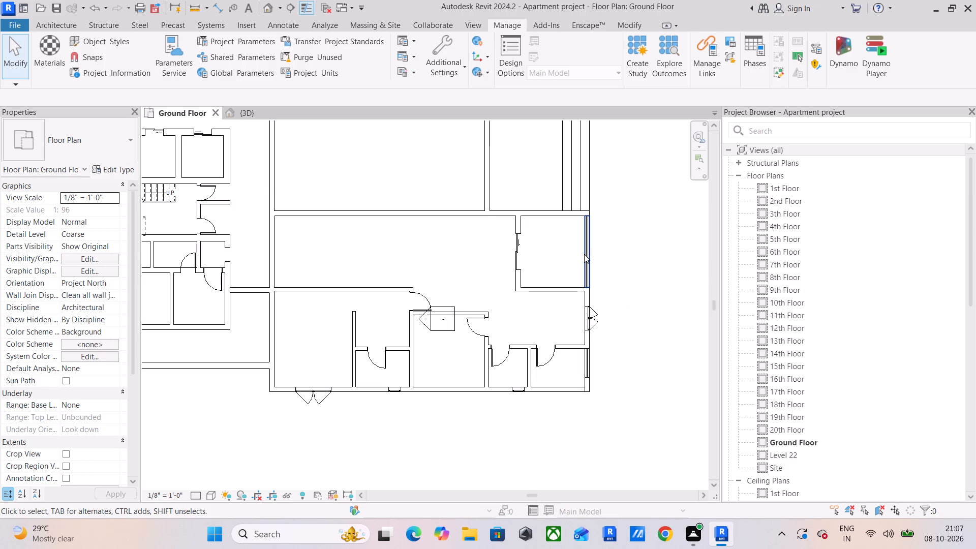
pyautogui.click(246, 117)
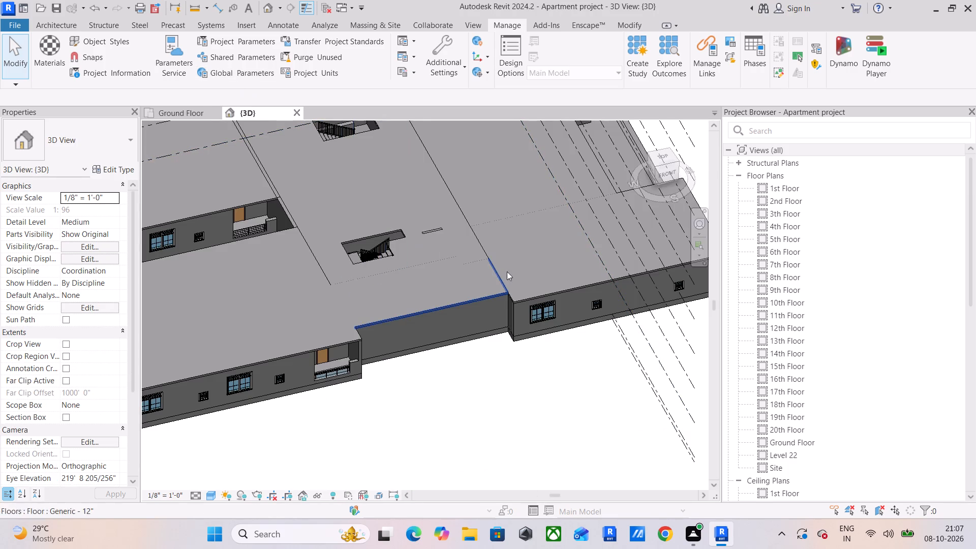
pyautogui.moveTo(317, 373); pyautogui.dragTo(325, 297, button='middle')
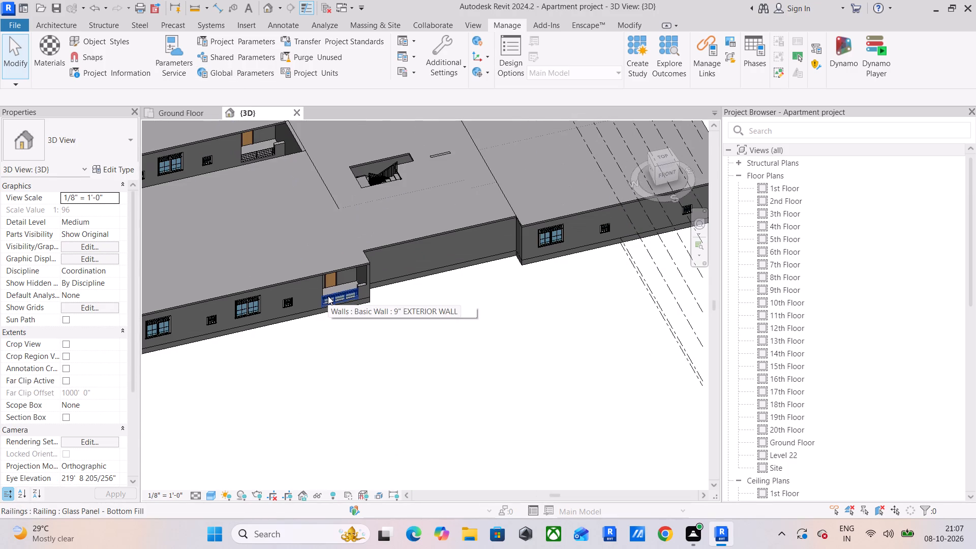
pyautogui.scroll(-3, 349, 302)
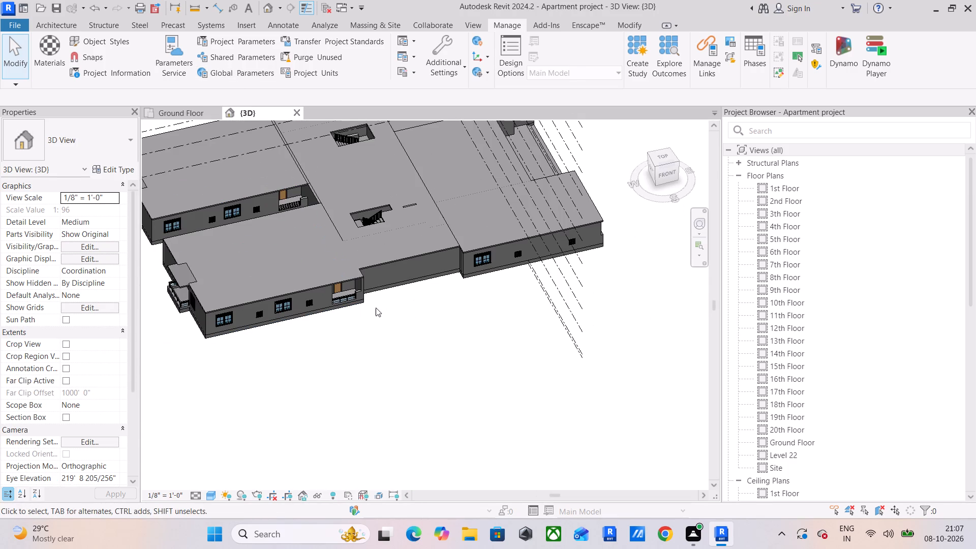
pyautogui.keyDown('shift'); pyautogui.moveTo(326, 316); pyautogui.dragTo(430, 293, button='middle'); pyautogui.keyUp('shift')
pyautogui.moveTo(362, 314); pyautogui.dragTo(493, 263, button='middle')
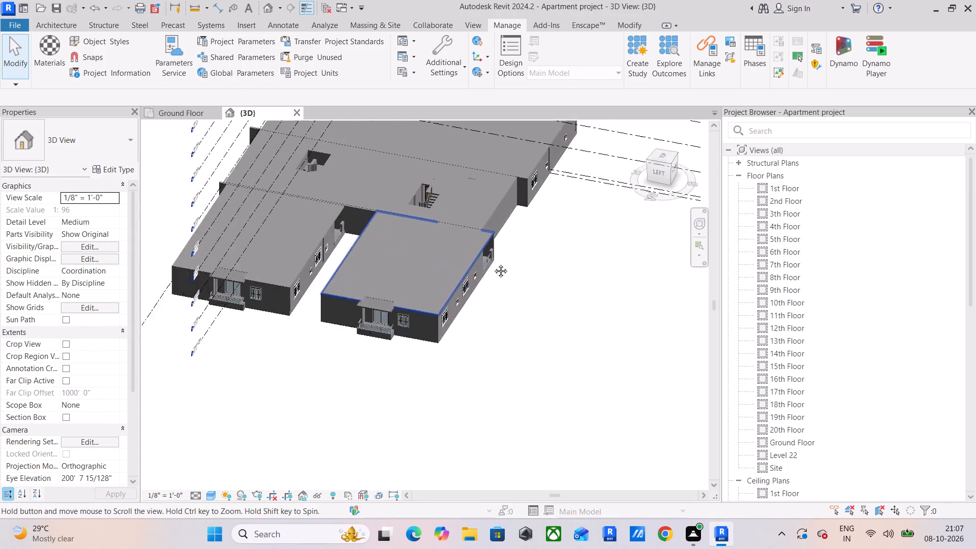
pyautogui.moveTo(493, 263); pyautogui.dragTo(500, 260, button='middle')
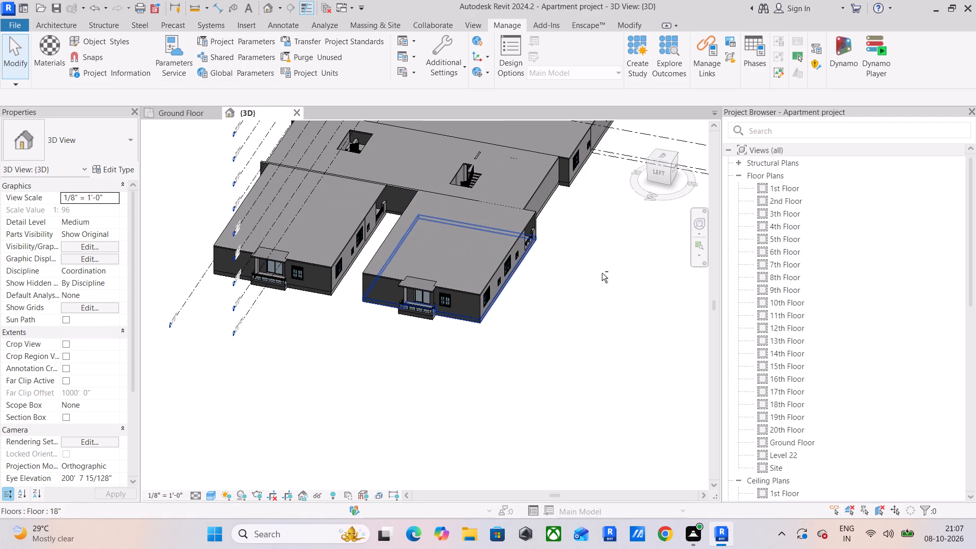
pyautogui.keyDown('shift'); pyautogui.moveTo(601, 276); pyautogui.dragTo(391, 287, button='middle'); pyautogui.keyUp('shift')
pyautogui.moveTo(620, 286); pyautogui.dragTo(355, 279, button='middle')
pyautogui.scroll(8, 431, 290)
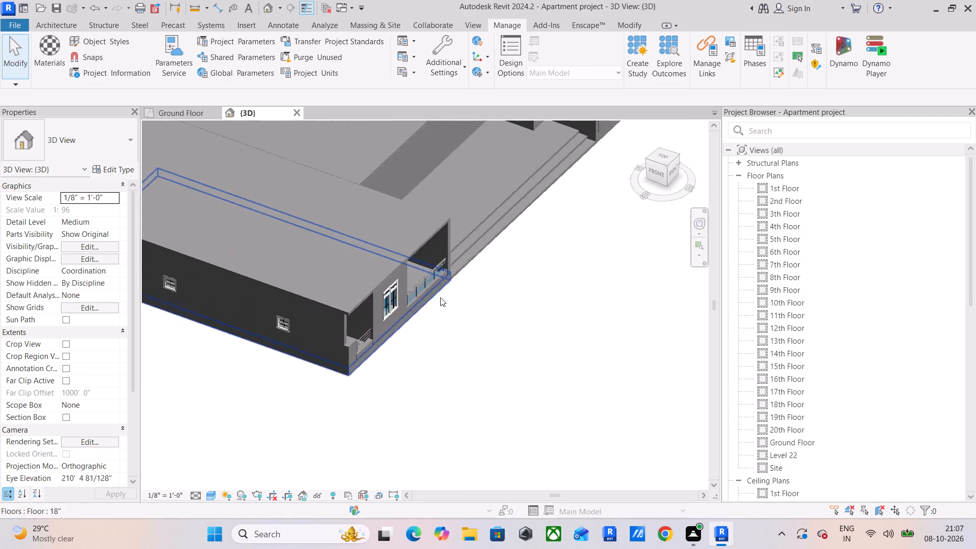
pyautogui.scroll(2, 440, 297)
pyautogui.keyDown('shift'); pyautogui.moveTo(457, 293); pyautogui.dragTo(390, 290, button='middle'); pyautogui.keyUp('shift')
pyautogui.moveTo(341, 303); pyautogui.dragTo(372, 302, button='middle')
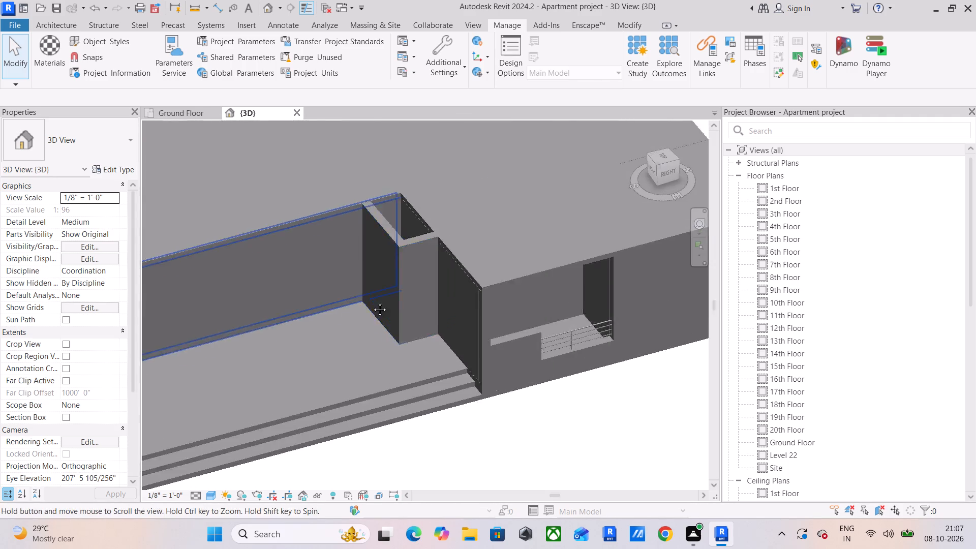
pyautogui.moveTo(372, 302); pyautogui.dragTo(674, 206, button='middle')
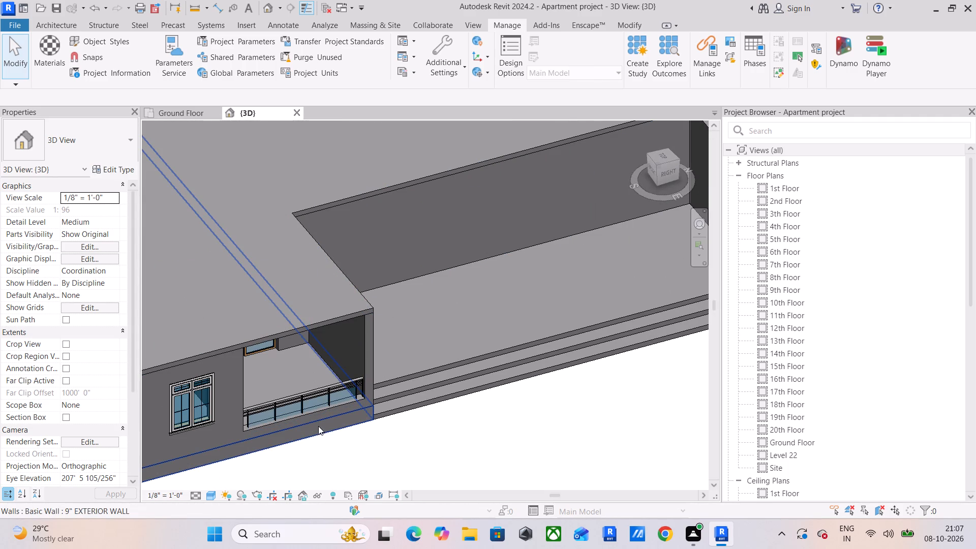
# In the lower-right apartment's 18" floor boundary, sketch lines around the sliding-door balcony, about 12'-4" by 12'-7".
pyautogui.click(318, 426)
pyautogui.click(196, 116)
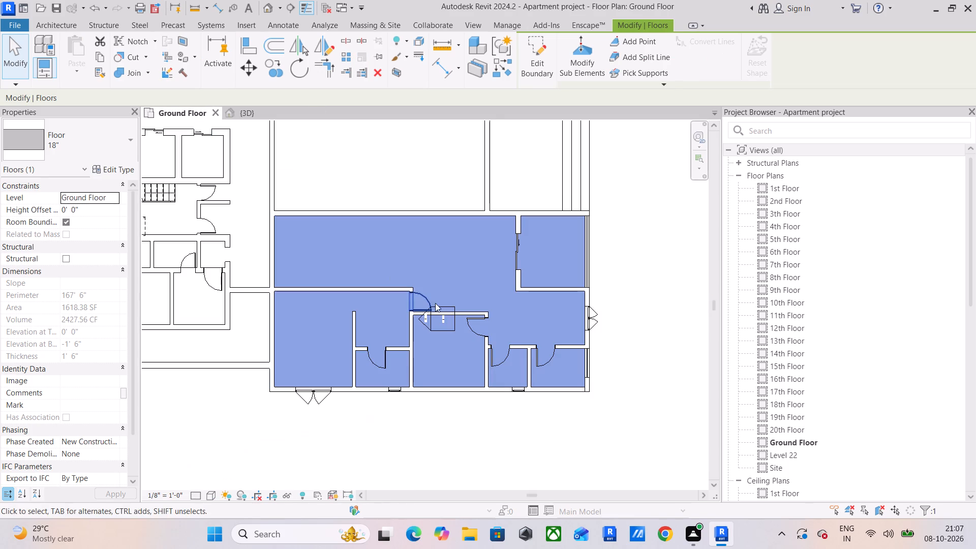
pyautogui.click(530, 51)
pyautogui.scroll(4, 527, 218)
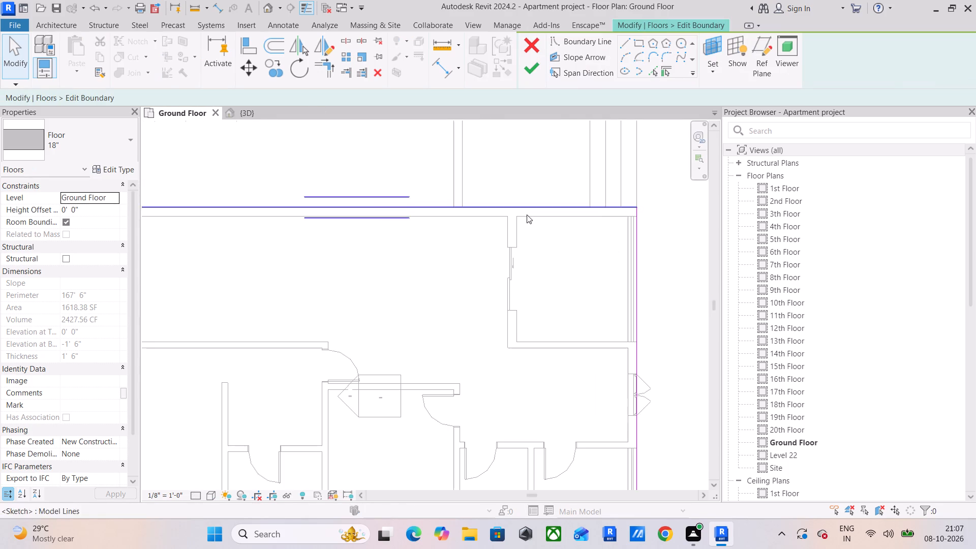
pyautogui.click(621, 44)
pyautogui.scroll(4, 523, 224)
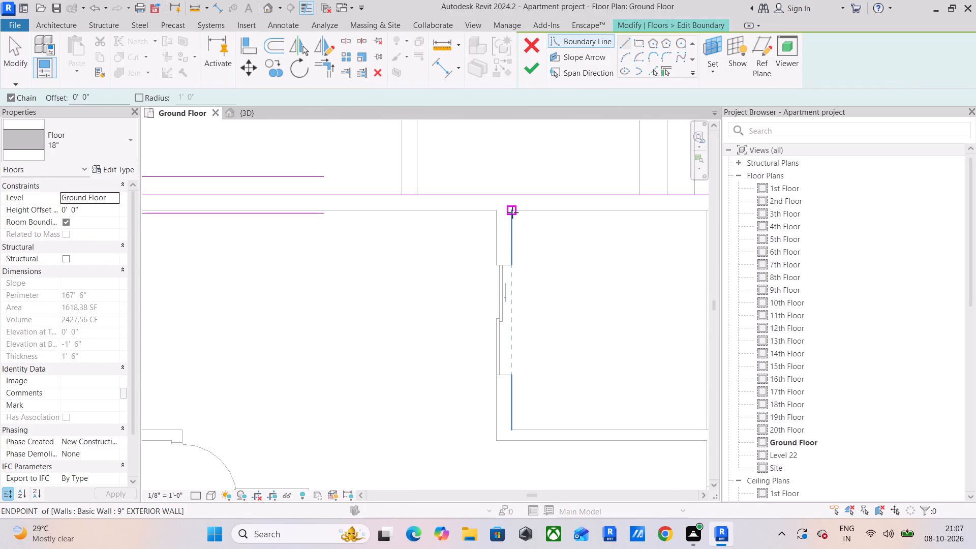
pyautogui.moveTo(563, 218); pyautogui.dragTo(411, 214, button='middle')
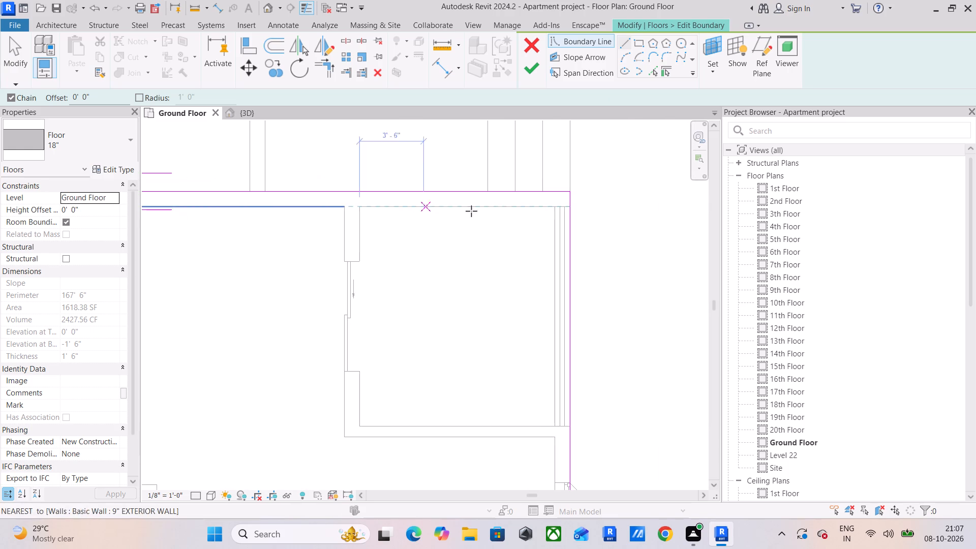
pyautogui.moveTo(569, 204); pyautogui.dragTo(561, 206)
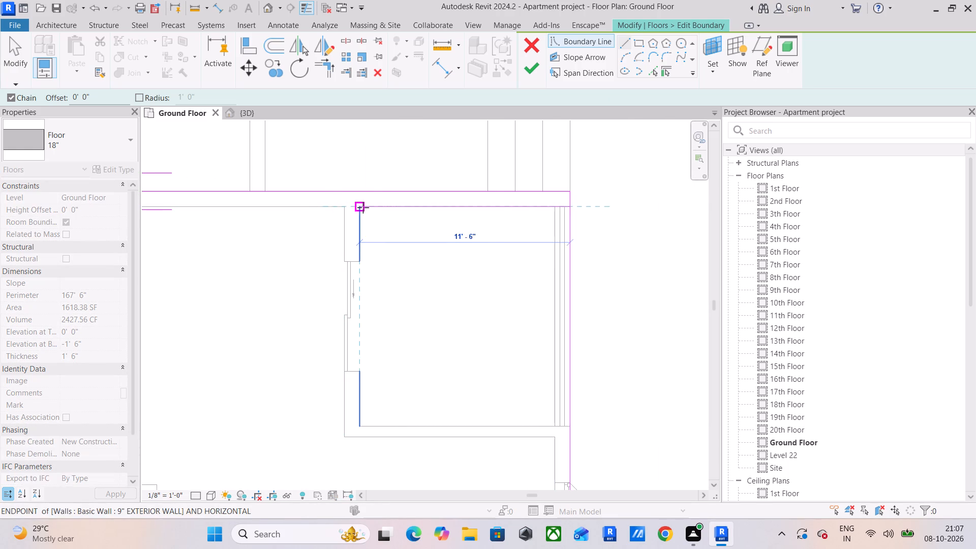
pyautogui.click(363, 207)
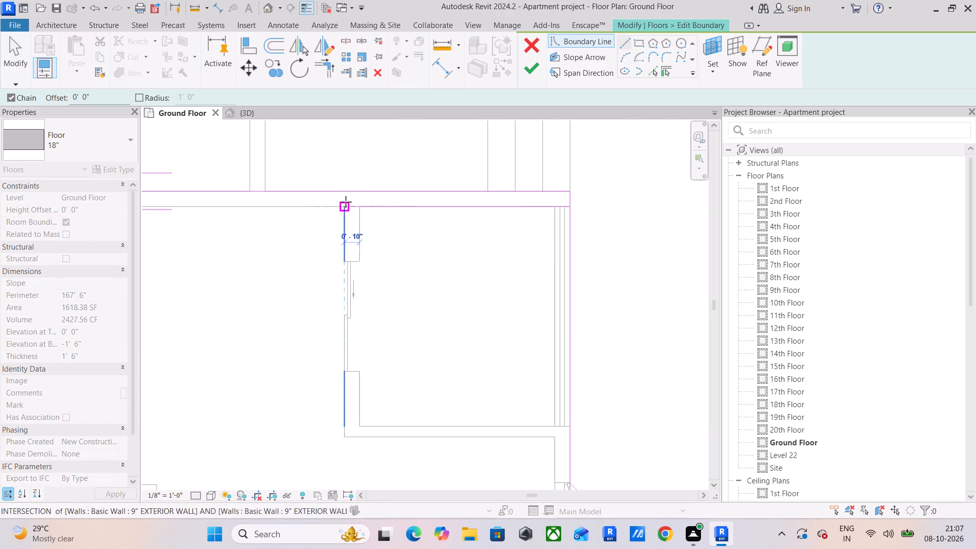
pyautogui.click(344, 204)
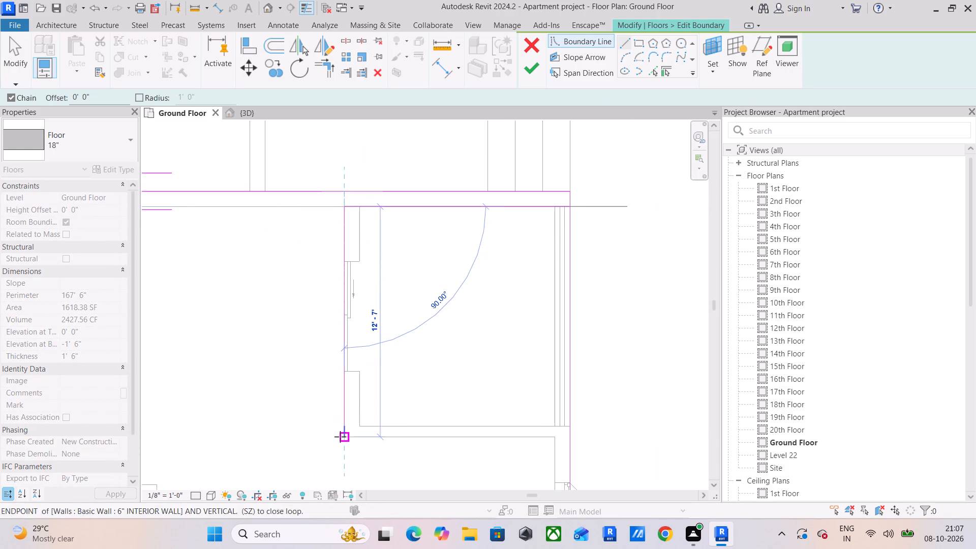
pyautogui.click(340, 437)
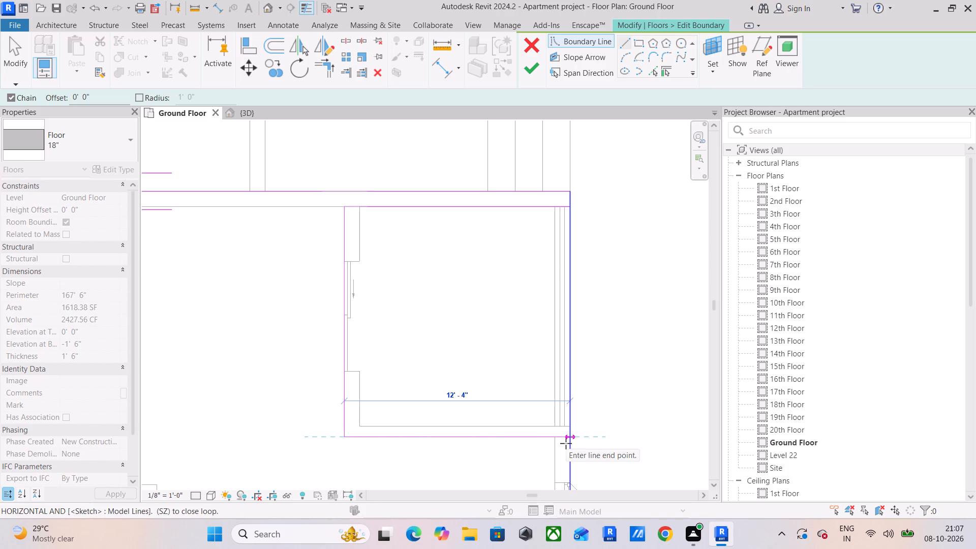
pyautogui.click(566, 443)
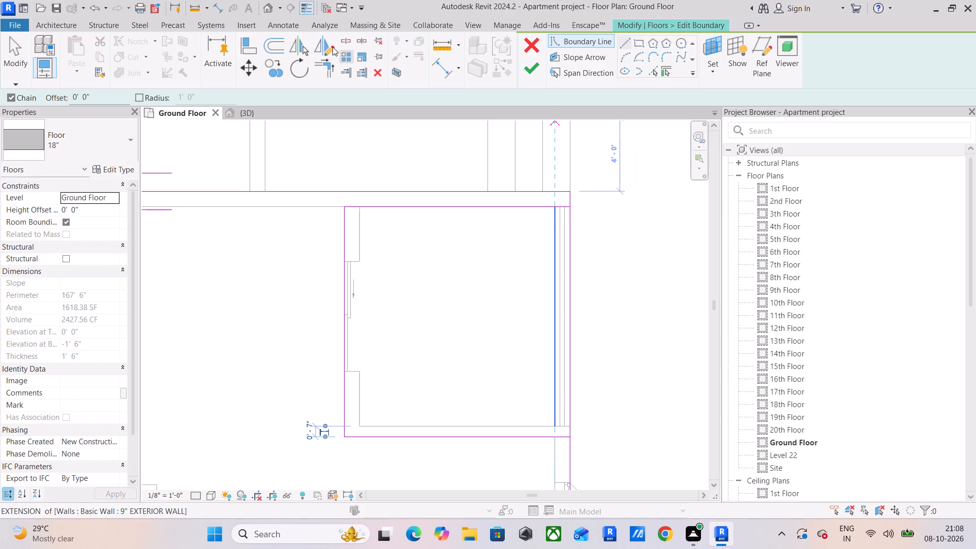
# Split the floor's outer boundary edge at the balcony, trim both parts to the new lines, and finish the boundary to exclude the balcony.
pyautogui.click(349, 41)
pyautogui.click(572, 320)
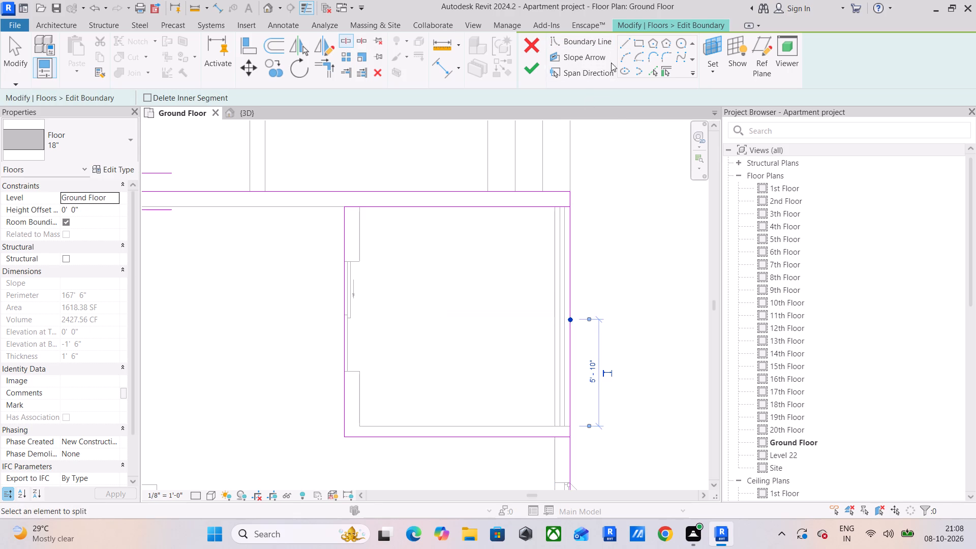
pyautogui.click(329, 68)
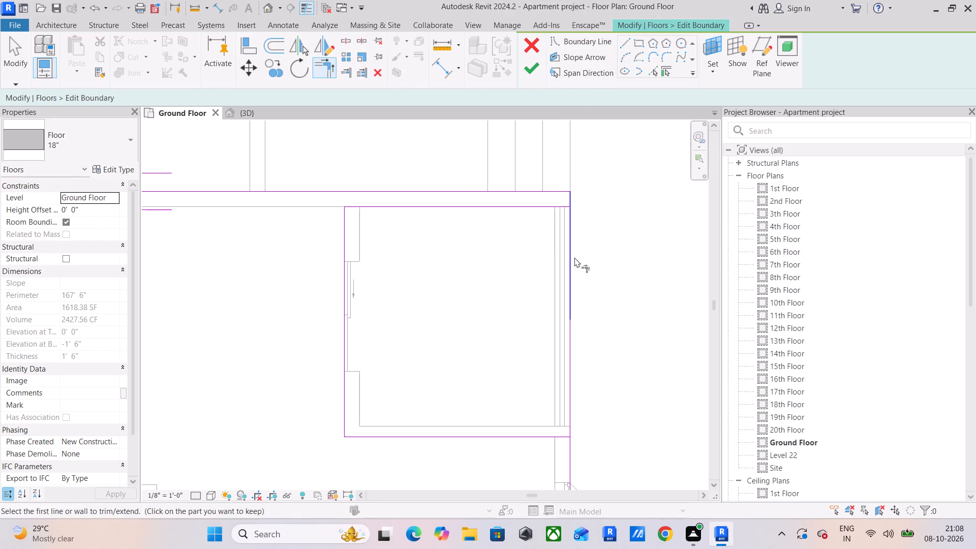
pyautogui.click(571, 200)
pyautogui.click(558, 204)
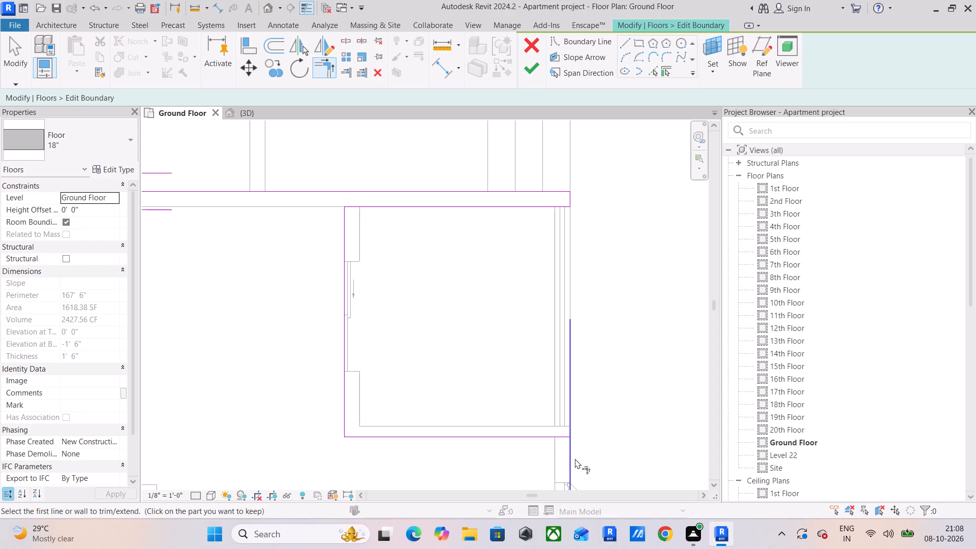
pyautogui.click(575, 459)
pyautogui.click(553, 436)
pyautogui.moveTo(587, 361); pyautogui.dragTo(582, 299, button='middle')
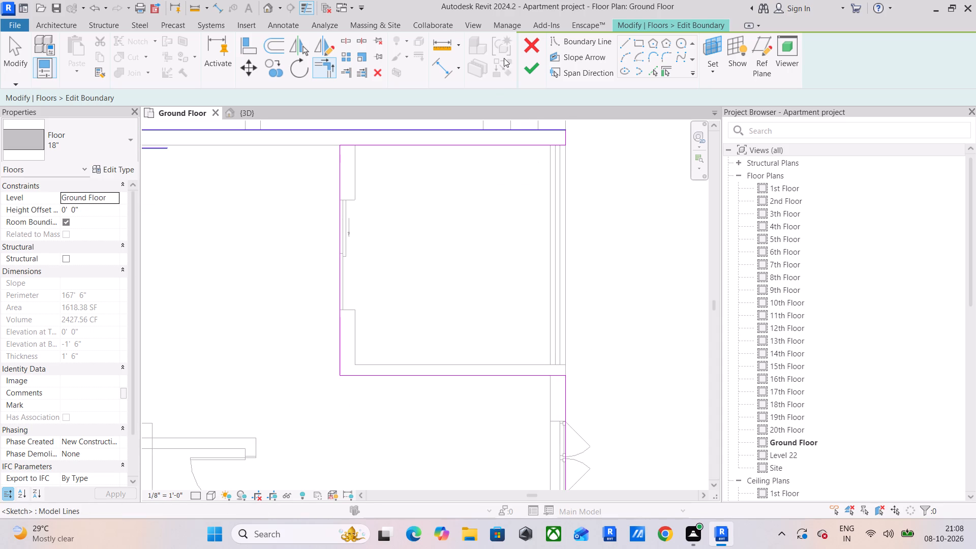
pyautogui.click(531, 66)
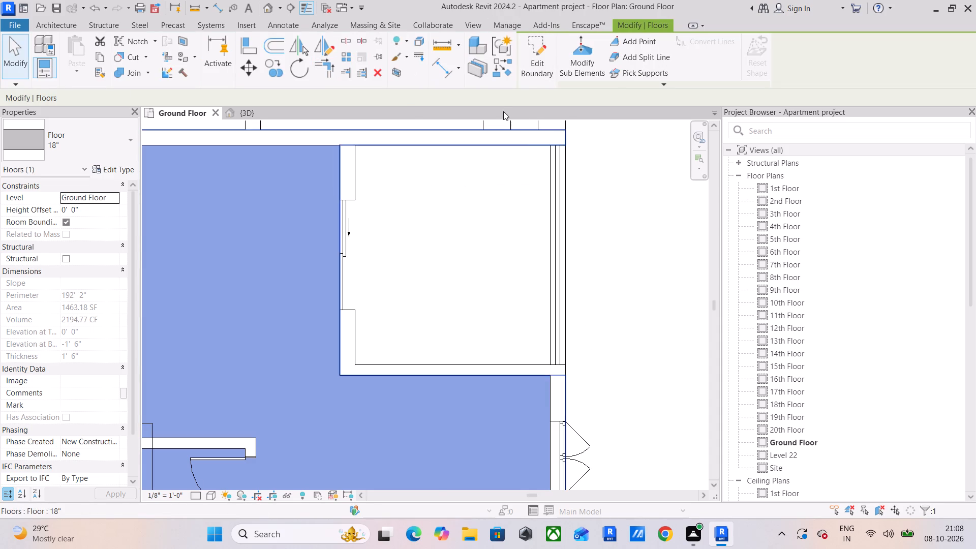
# Create a Deck floor over the excluded balcony, sketching a rectangular boundary about 12'-4" by 12'-0" on the Ground Floor.
pyautogui.click(498, 171)
pyautogui.click(72, 25)
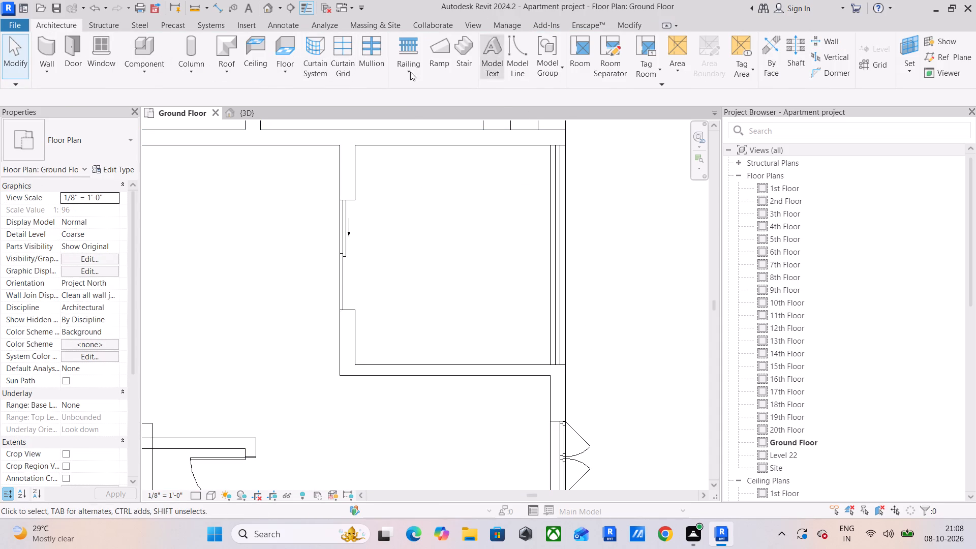
pyautogui.click(281, 54)
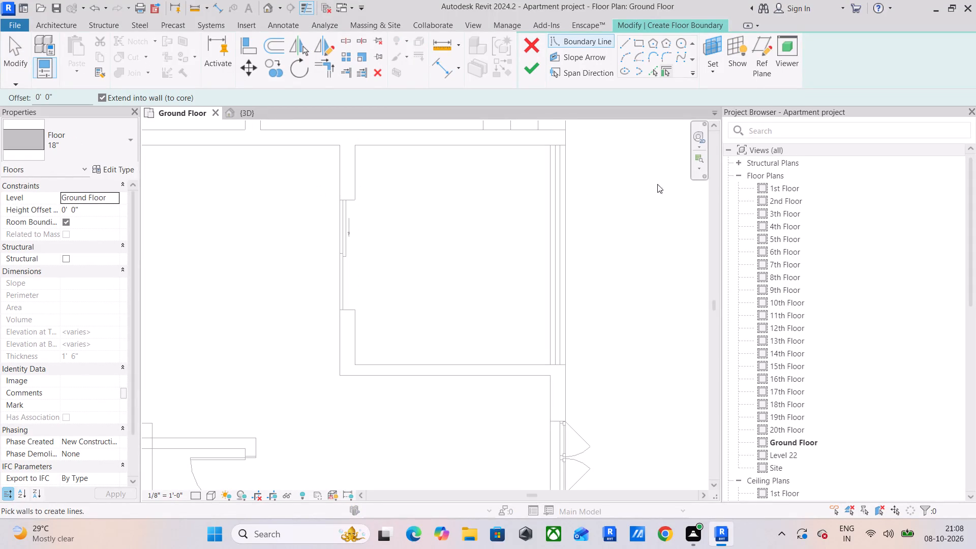
pyautogui.click(106, 143)
pyautogui.click(68, 222)
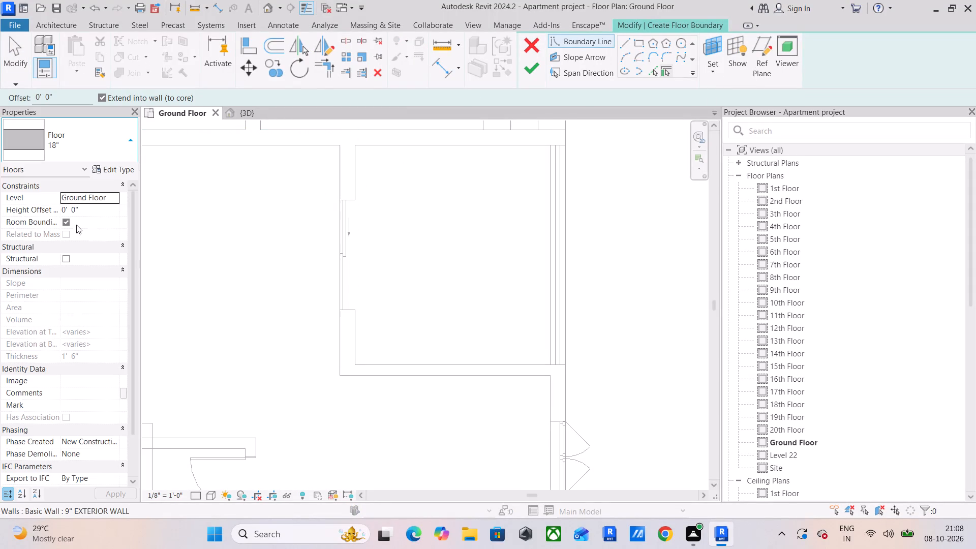
pyautogui.click(627, 44)
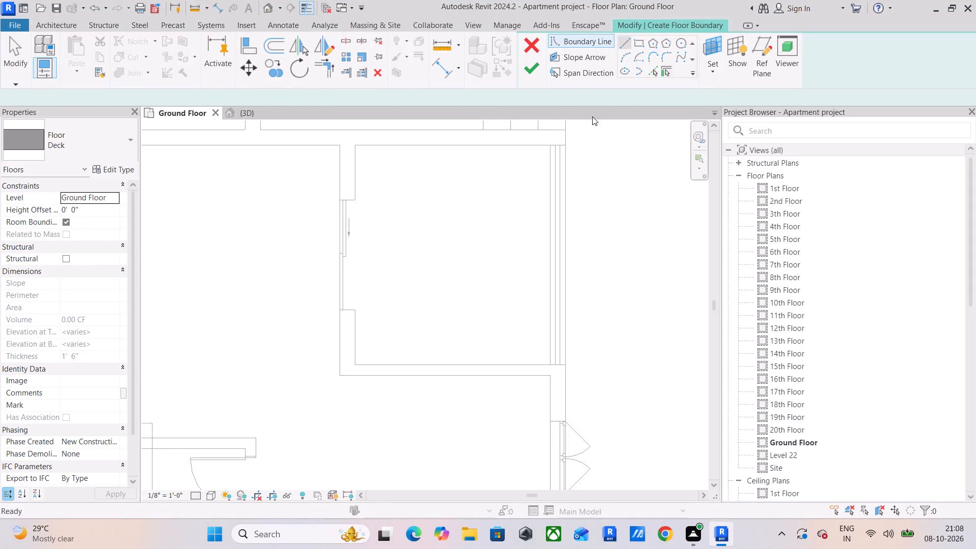
pyautogui.click(565, 147)
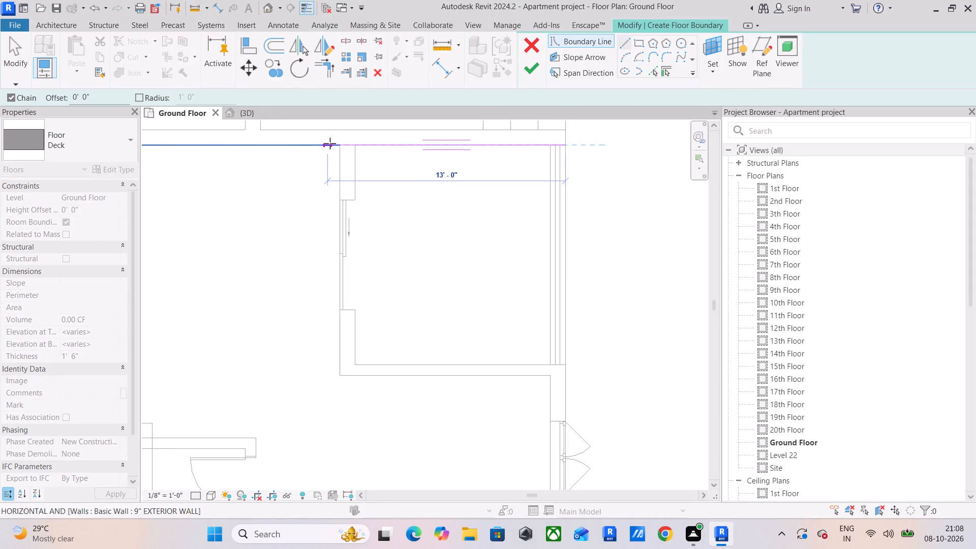
pyautogui.click(338, 145)
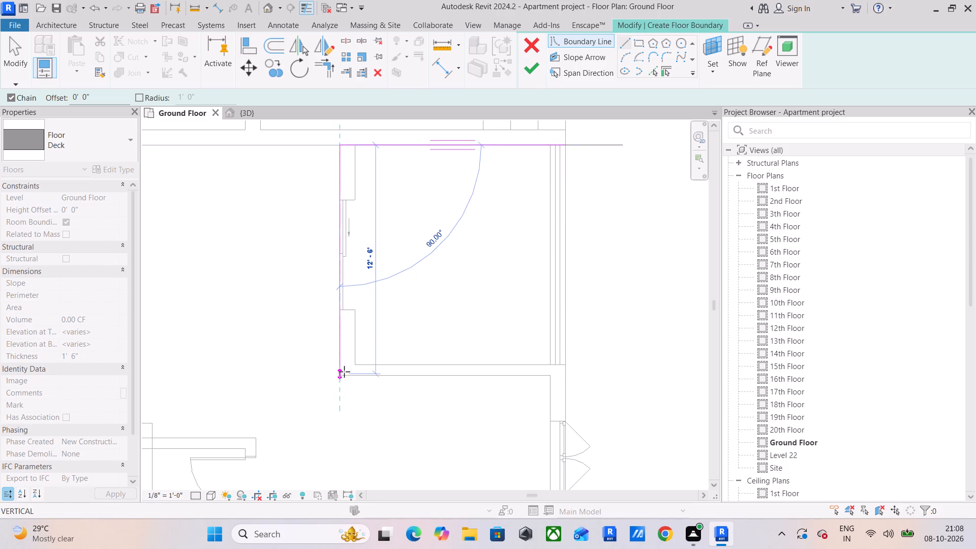
pyautogui.click(344, 372)
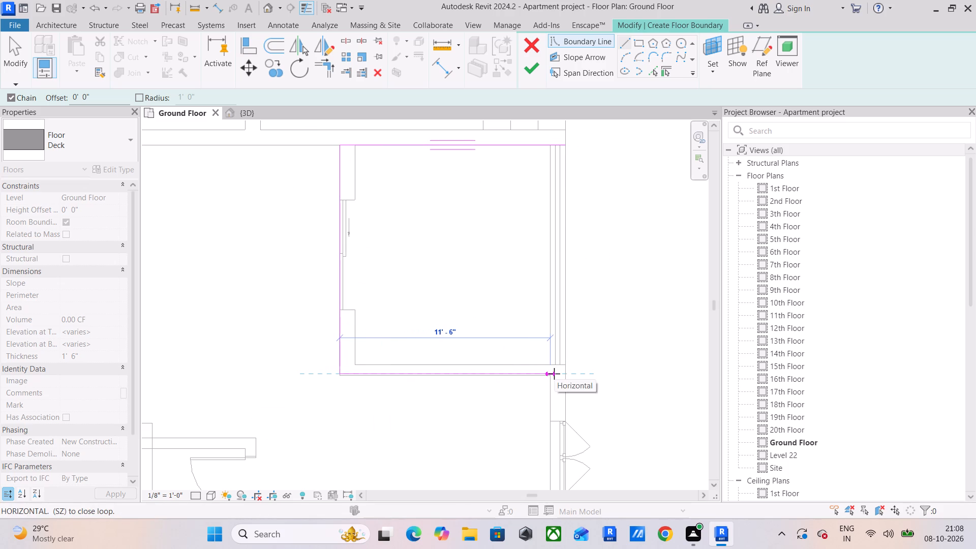
pyautogui.hotkey('ctrl', 'z')
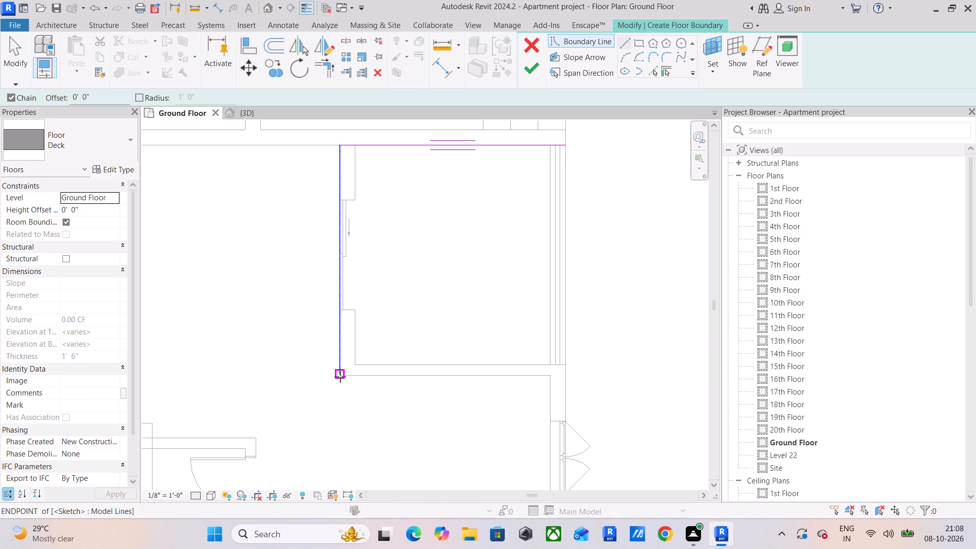
pyautogui.hotkey('ctrl', 'z')
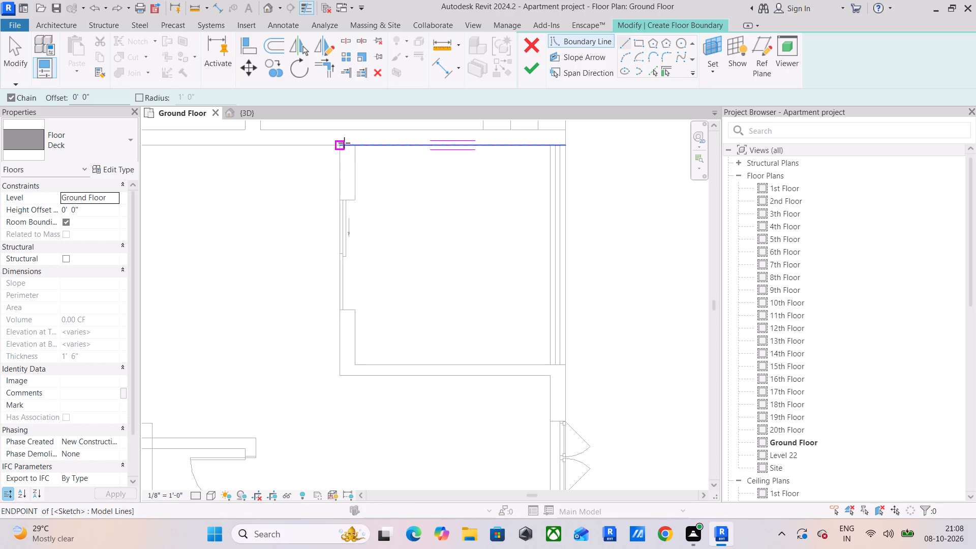
pyautogui.click(344, 143)
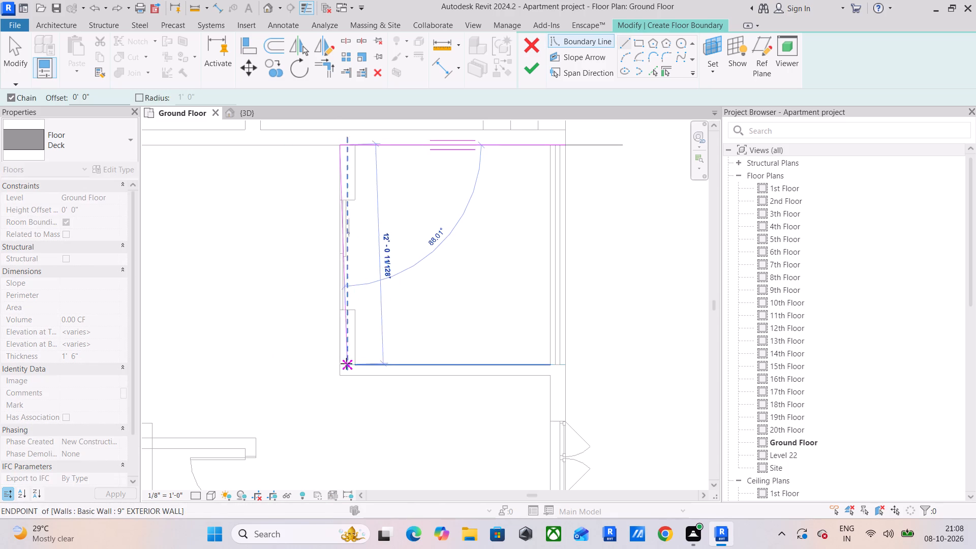
pyautogui.click(341, 363)
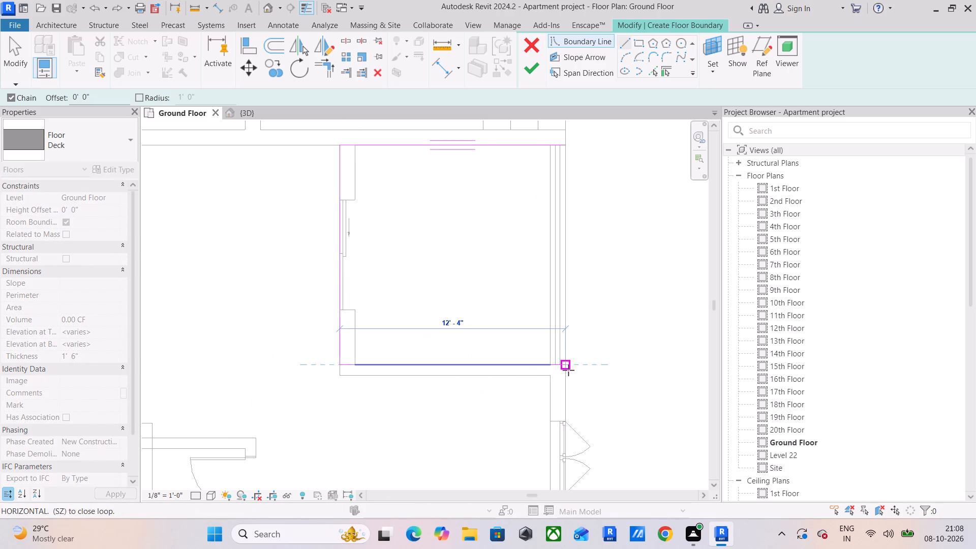
pyautogui.click(568, 370)
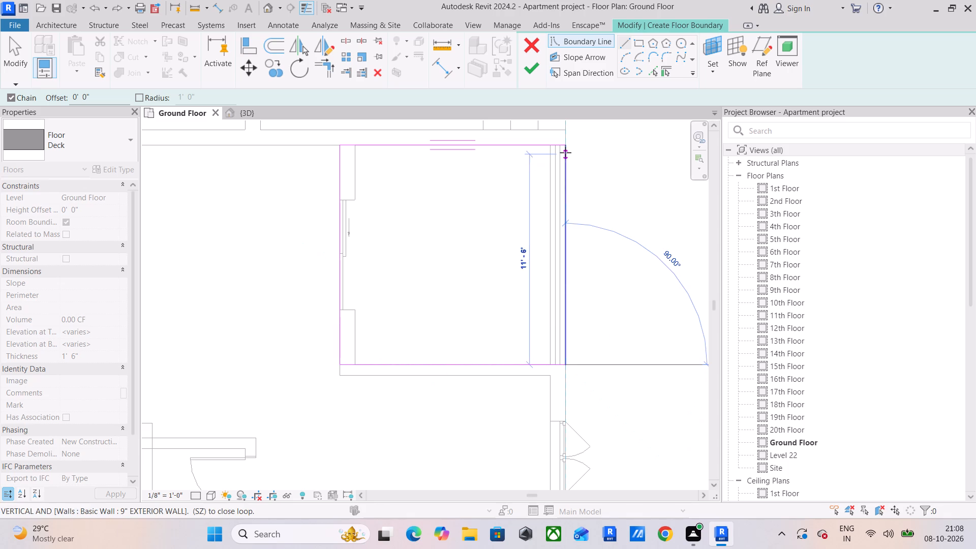
pyautogui.click(565, 148)
pyautogui.click(528, 72)
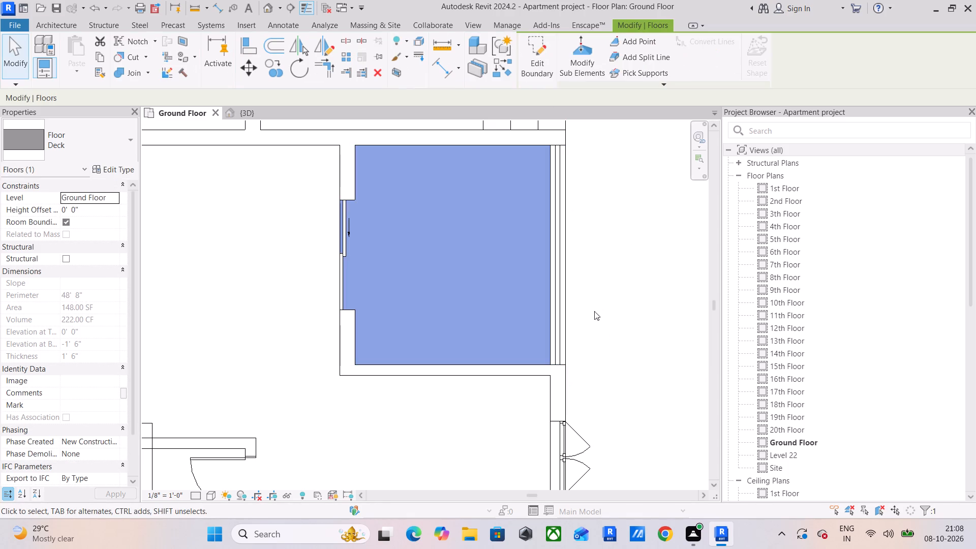
pyautogui.click(645, 262)
# Set the 3D view's visual style to display material textures and check the new balcony deck.
pyautogui.scroll(-4, 552, 257)
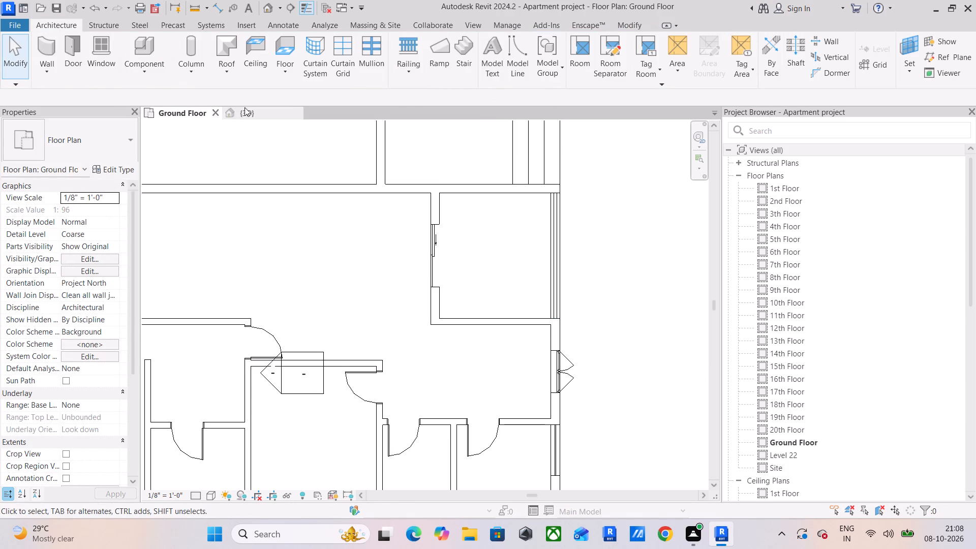
pyautogui.click(245, 107)
pyautogui.scroll(-6, 441, 242)
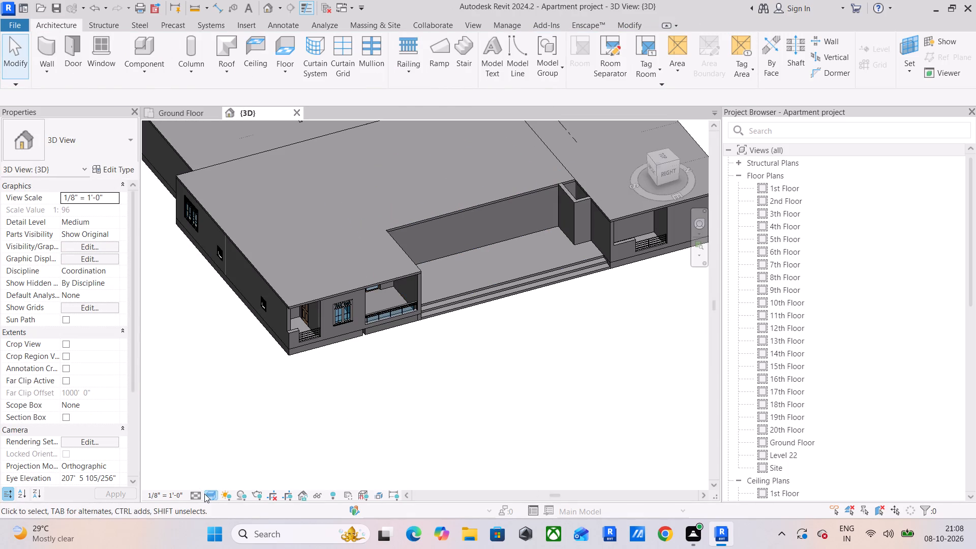
pyautogui.click(204, 494)
pyautogui.click(224, 485)
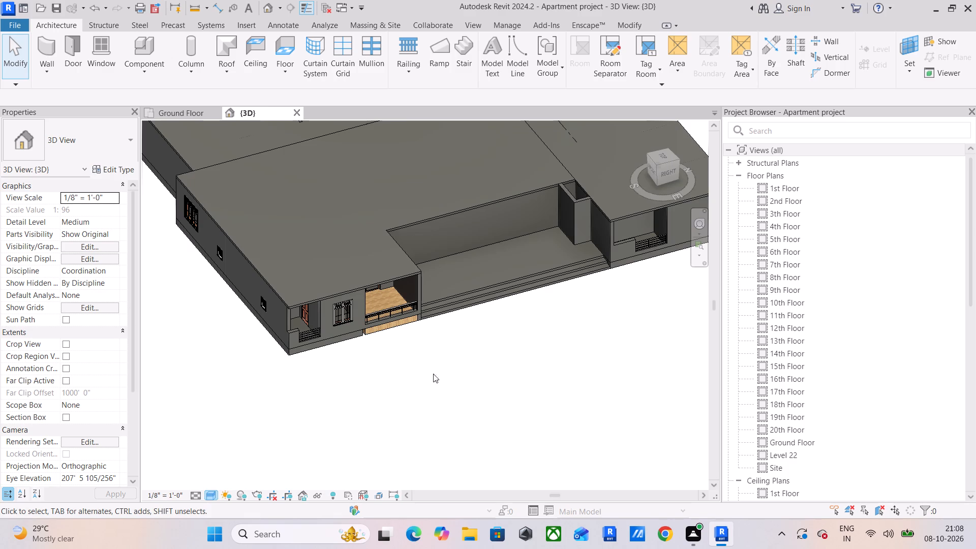
pyautogui.scroll(11, 372, 326)
# Edit the Ground Floor balcony Deck floor's boundary, moving its lower plan edge to the far face of the adjoining wall.
pyautogui.click(348, 356)
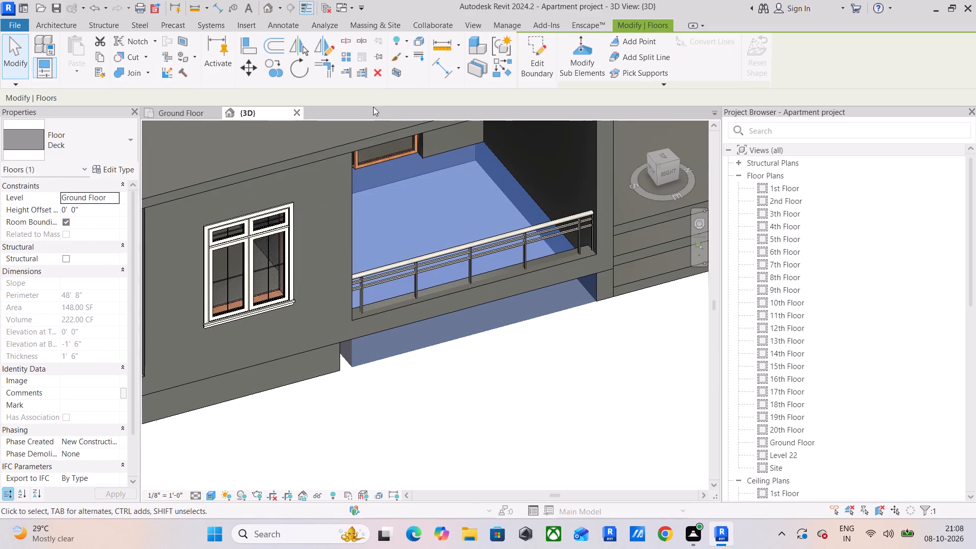
pyautogui.click(190, 118)
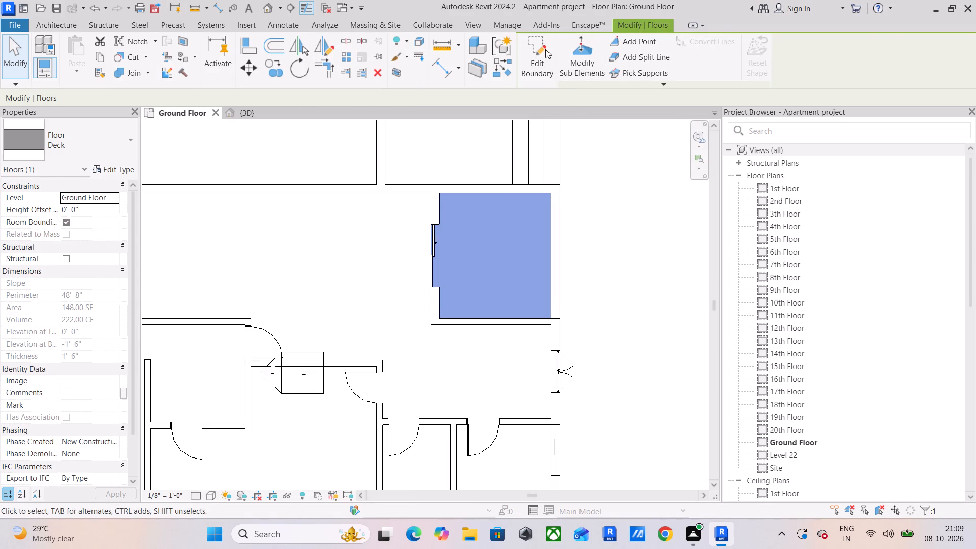
pyautogui.click(540, 47)
pyautogui.scroll(5, 528, 323)
pyautogui.click(530, 315)
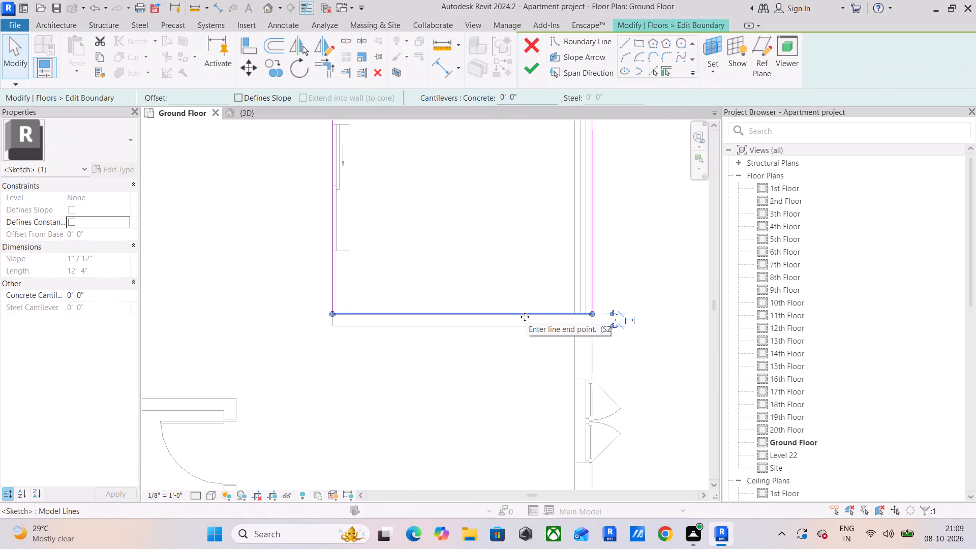
pyautogui.moveTo(525, 316); pyautogui.dragTo(525, 327)
pyautogui.click(695, 275)
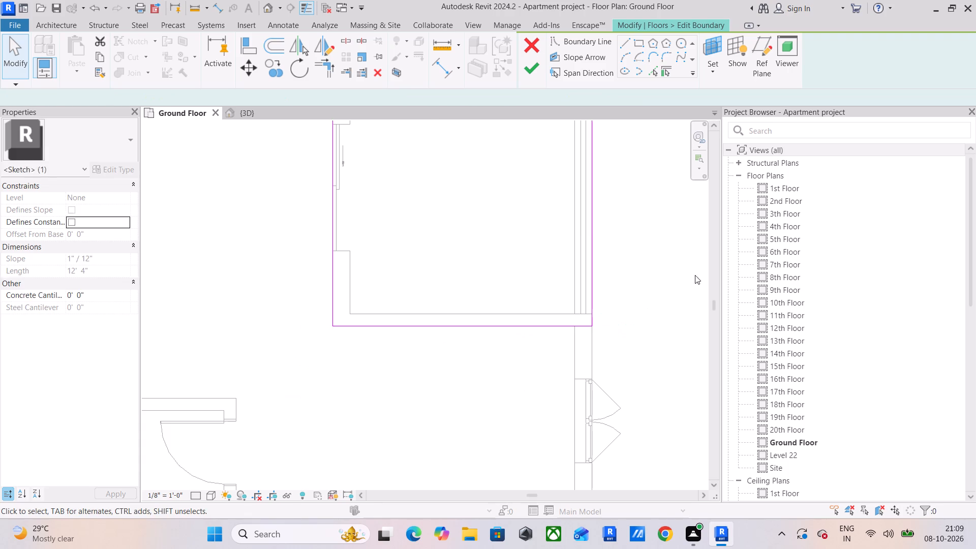
pyautogui.scroll(-3, 584, 228)
pyautogui.click(530, 72)
pyautogui.scroll(-5, 609, 248)
pyautogui.click(617, 246)
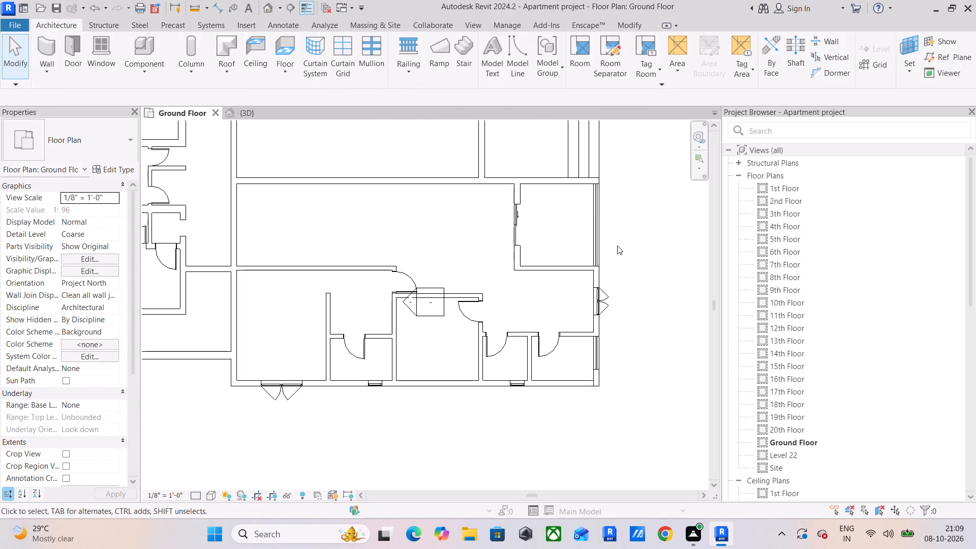
# Examine the extended balcony deck and the other balconies around the building in the 3D view.
pyautogui.click(233, 115)
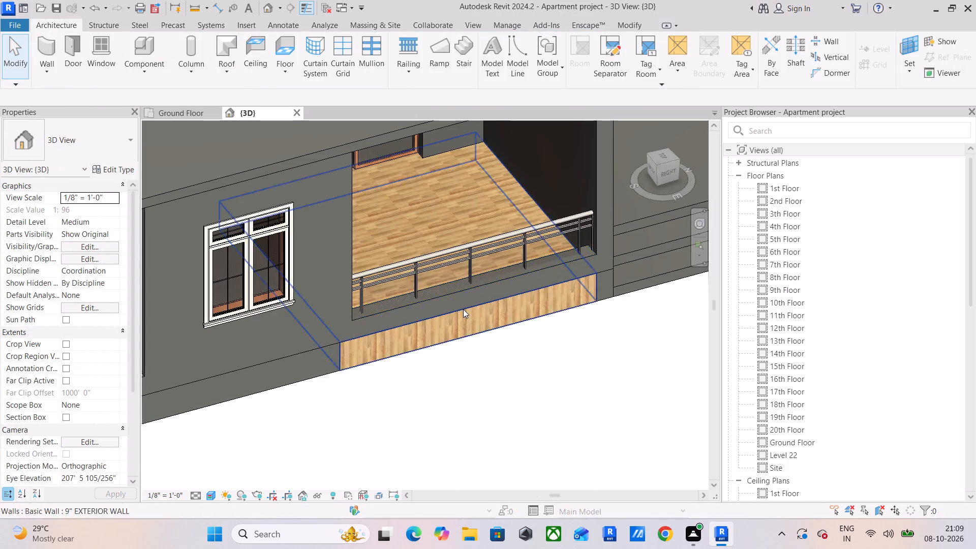
pyautogui.scroll(-9, 463, 309)
pyautogui.keyDown('shift'); pyautogui.moveTo(445, 342); pyautogui.dragTo(516, 318, button='middle'); pyautogui.keyUp('shift')
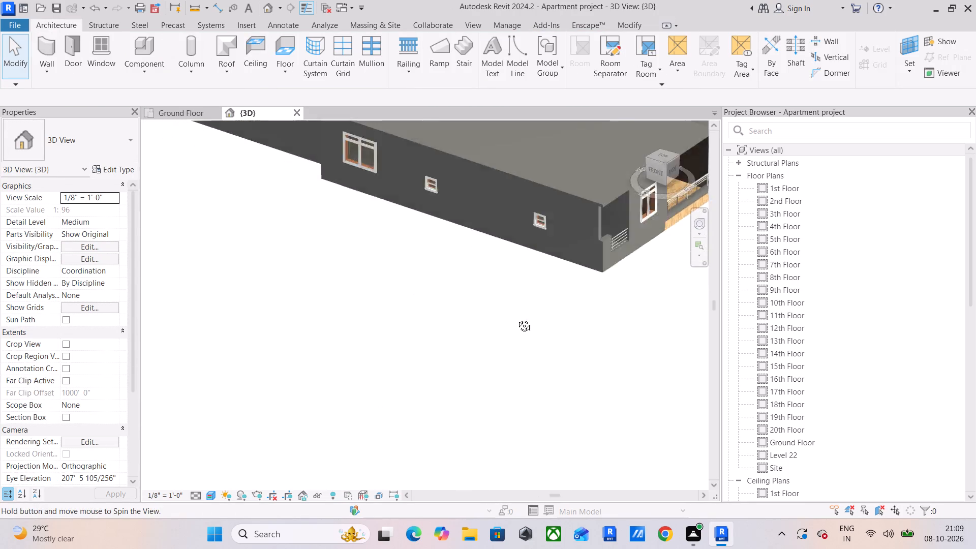
pyautogui.keyDown('shift'); pyautogui.moveTo(516, 318); pyautogui.dragTo(524, 314, button='middle'); pyautogui.keyUp('shift')
pyautogui.moveTo(527, 300); pyautogui.dragTo(277, 450, button='middle')
pyautogui.scroll(-4, 298, 415)
pyautogui.keyDown('shift'); pyautogui.moveTo(311, 406); pyautogui.dragTo(453, 381, button='middle'); pyautogui.keyUp('shift')
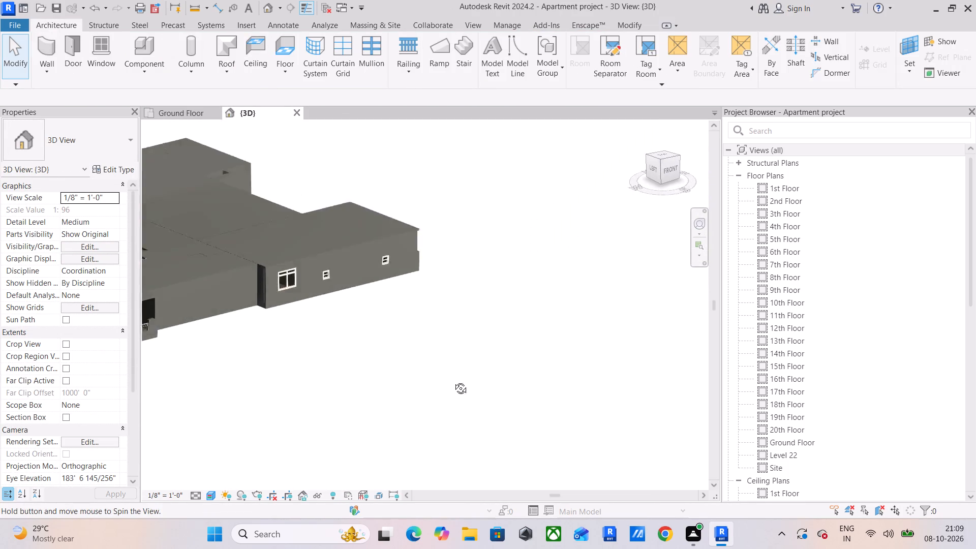
pyautogui.keyDown('shift'); pyautogui.moveTo(453, 381); pyautogui.dragTo(462, 379, button='middle'); pyautogui.keyUp('shift')
pyautogui.scroll(-4, 375, 362)
pyautogui.moveTo(352, 362); pyautogui.dragTo(481, 364, button='middle')
pyautogui.scroll(6, 216, 332)
pyautogui.scroll(5, 382, 383)
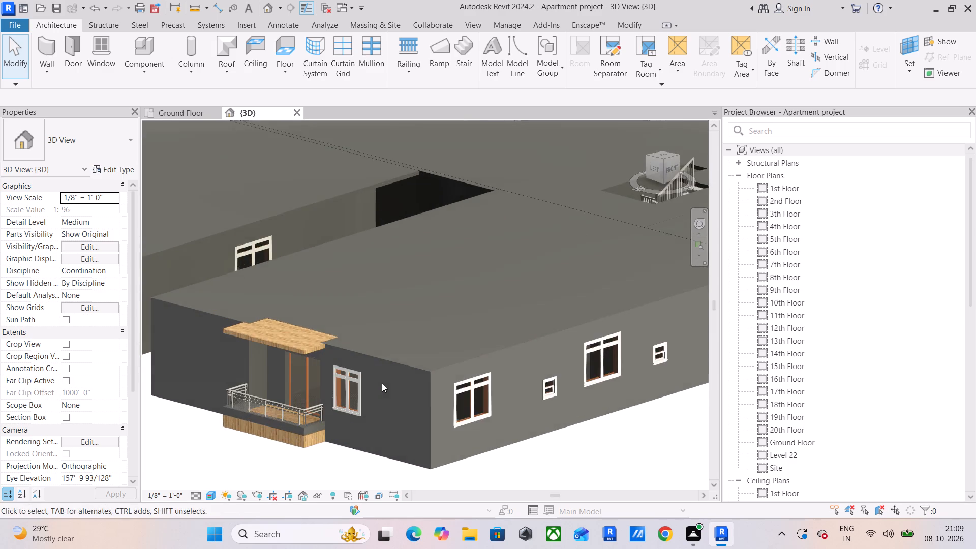
pyautogui.moveTo(379, 384); pyautogui.dragTo(361, 286, button='middle')
pyautogui.scroll(-2, 276, 328)
pyautogui.moveTo(238, 300); pyautogui.dragTo(338, 331, button='middle')
pyautogui.scroll(-2, 291, 303)
pyautogui.moveTo(269, 305); pyautogui.dragTo(408, 340, button='middle')
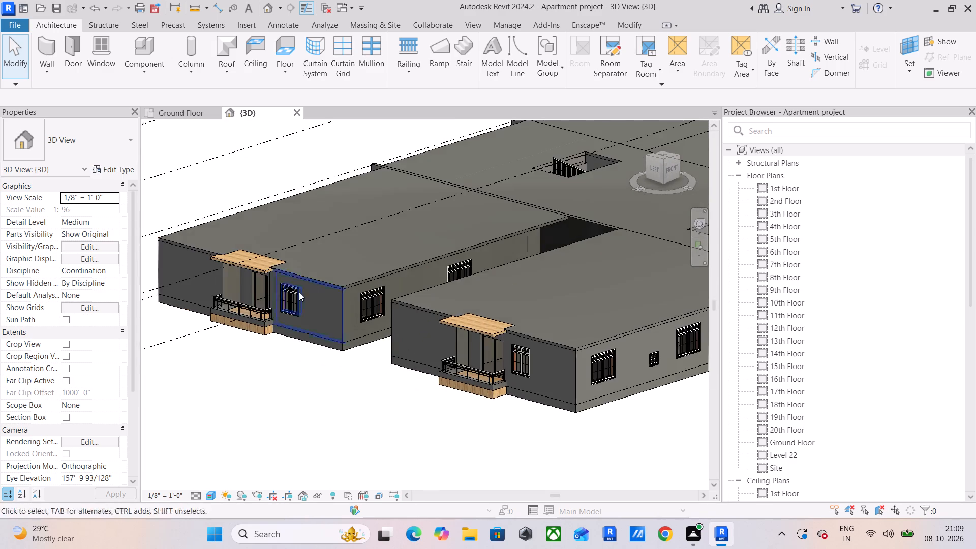
pyautogui.scroll(5, 284, 274)
pyautogui.scroll(-2, 284, 273)
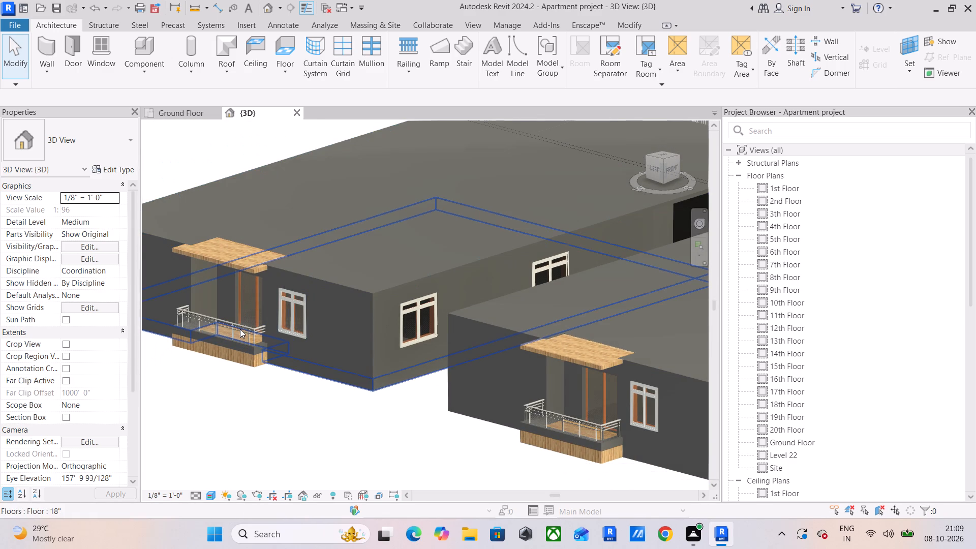
pyautogui.scroll(-8, 243, 324)
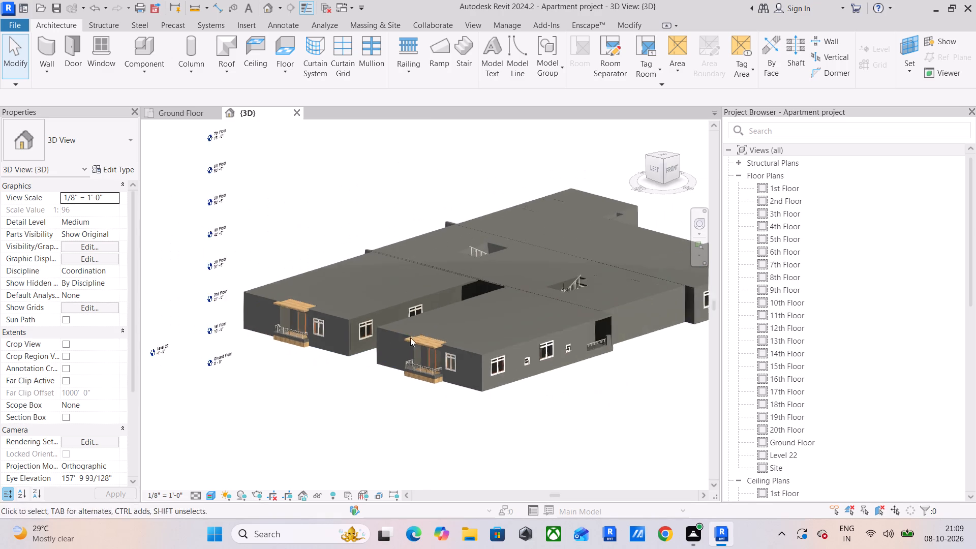
pyautogui.keyDown('shift'); pyautogui.moveTo(475, 362); pyautogui.dragTo(389, 388, button='middle'); pyautogui.keyUp('shift')
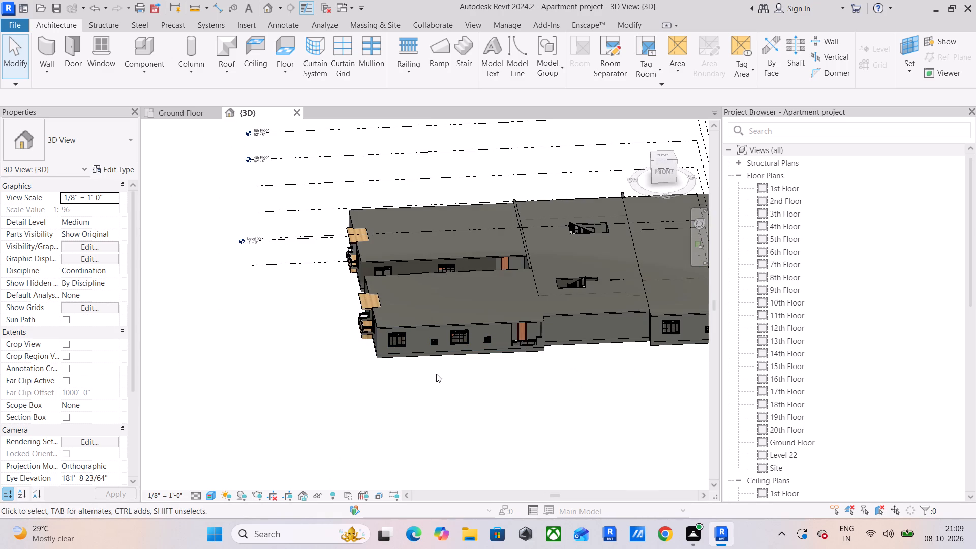
pyautogui.moveTo(592, 317); pyautogui.dragTo(513, 353, button='middle')
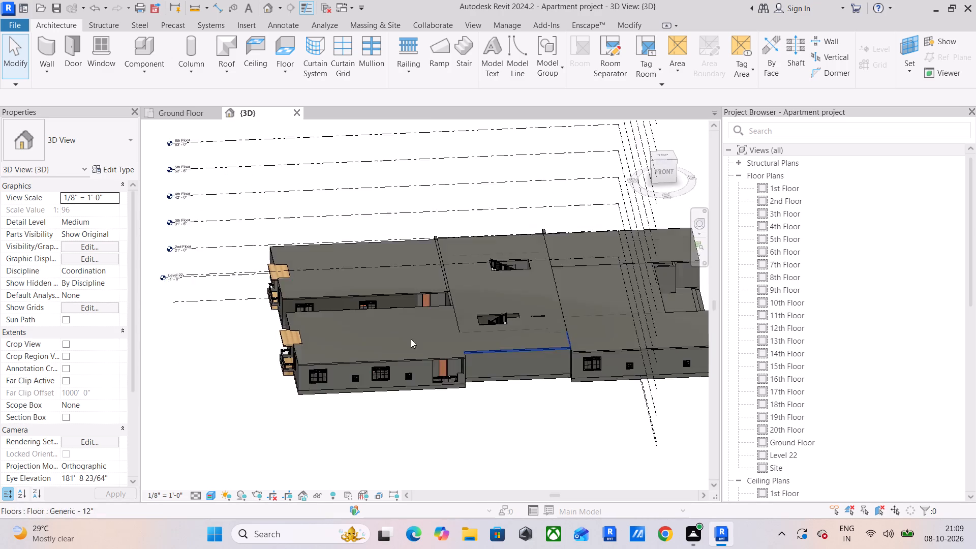
pyautogui.scroll(4, 377, 337)
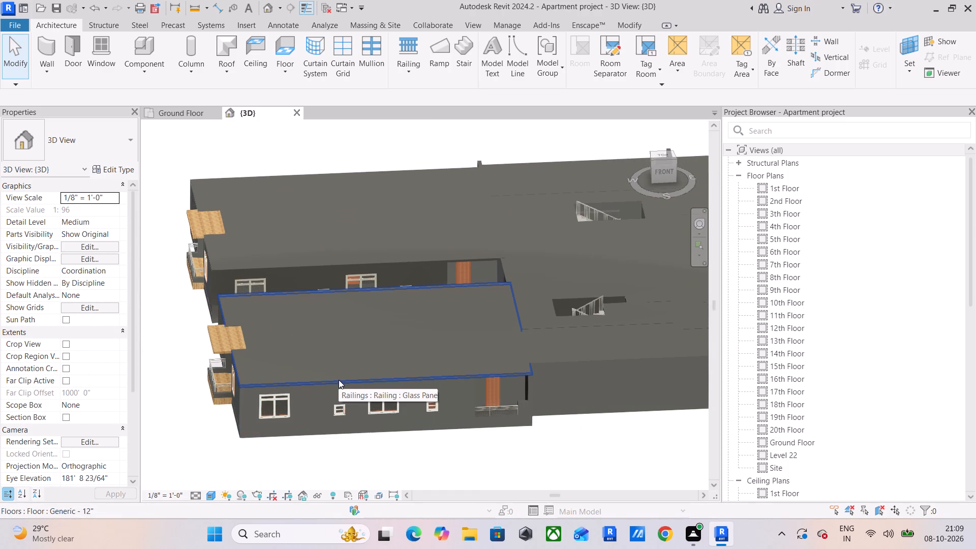
# Duplicate the 0 deck material using shared assets and name the copy 0 cream Floor.
pyautogui.click(339, 380)
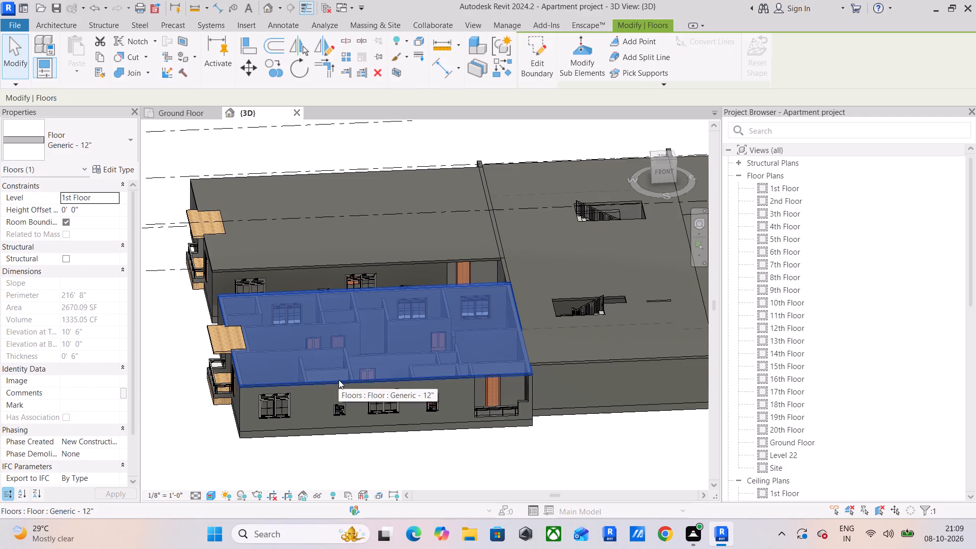
pyautogui.click(63, 22)
pyautogui.click(499, 20)
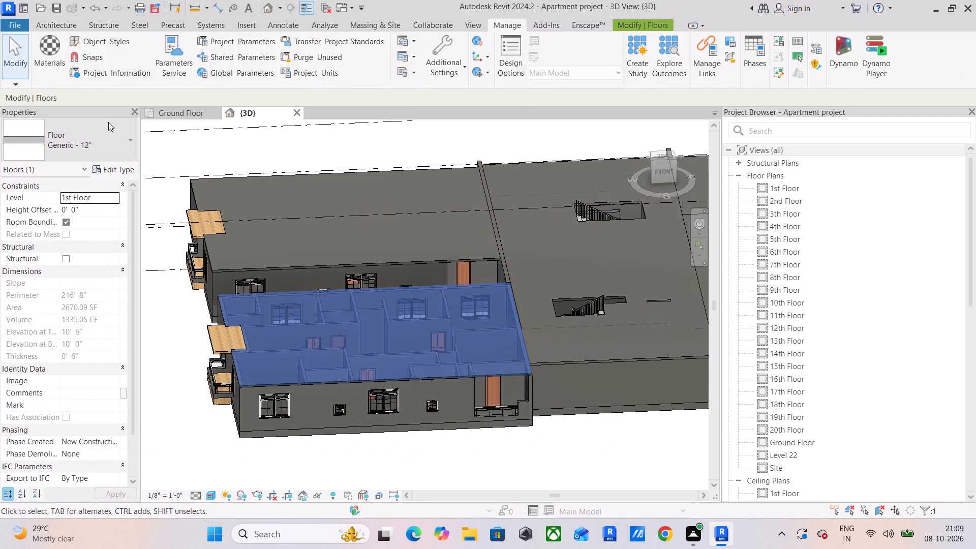
pyautogui.click(52, 45)
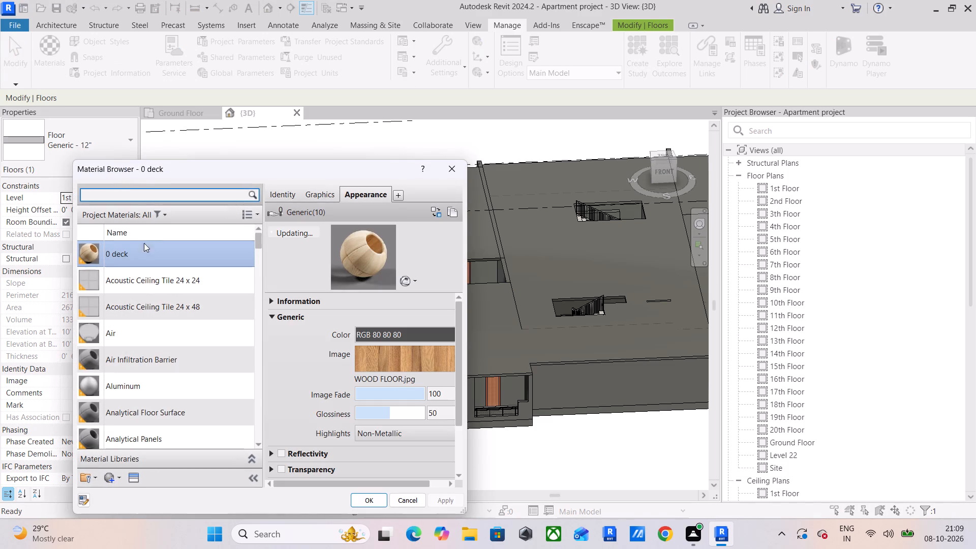
pyautogui.rightClick(177, 254)
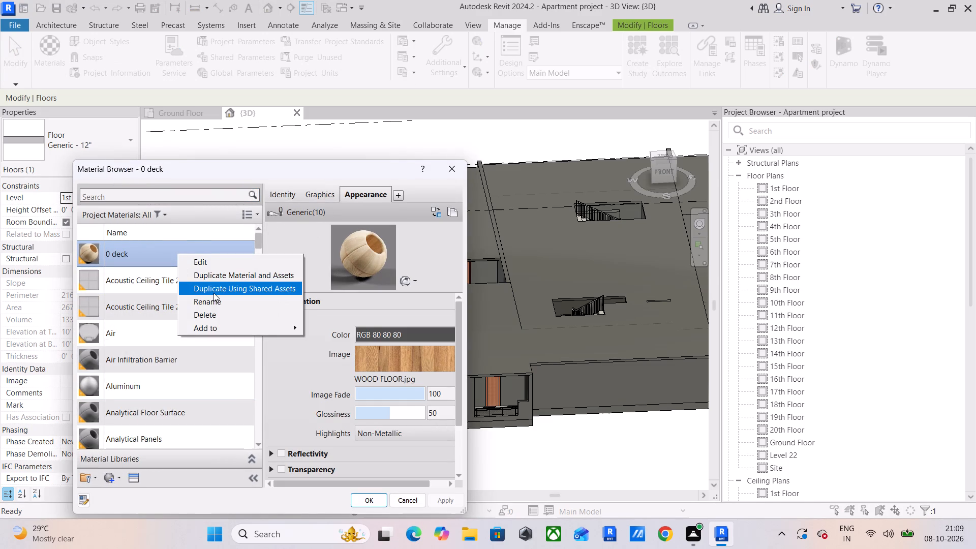
pyautogui.click(218, 283)
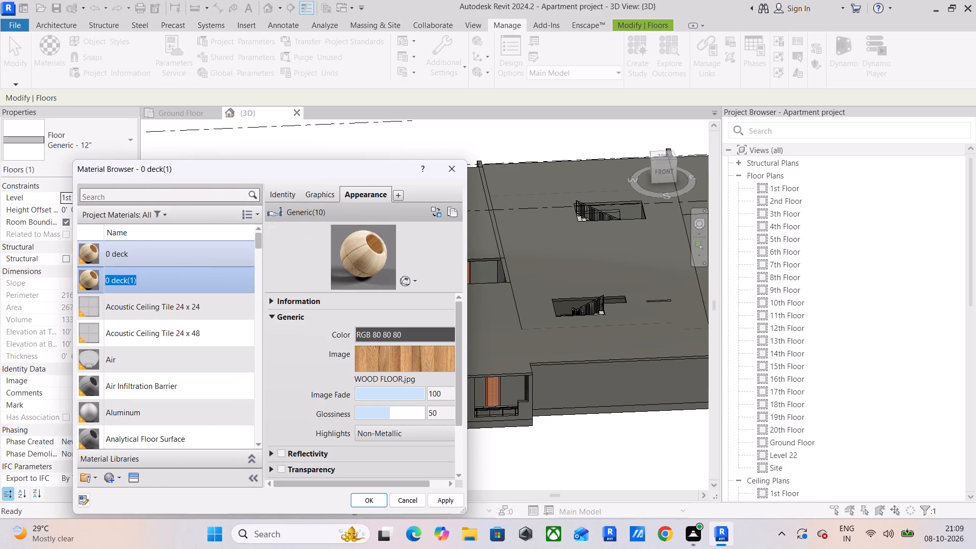
pyautogui.write('0')
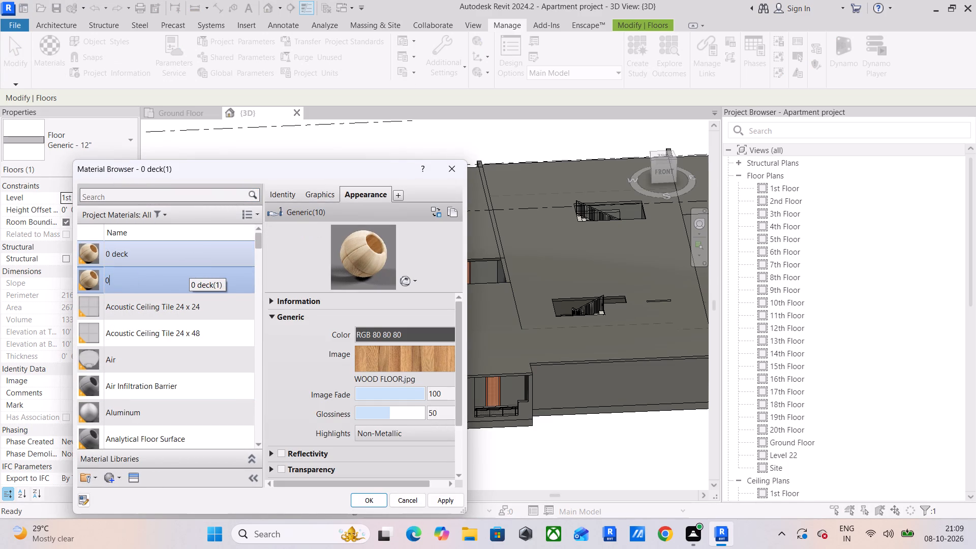
pyautogui.press('space')
pyautogui.write('crean')
pyautogui.press('BackSpace')
pyautogui.write('m')
pyautogui.press('space')
pyautogui.write('Floor')
pyautogui.press('Return')
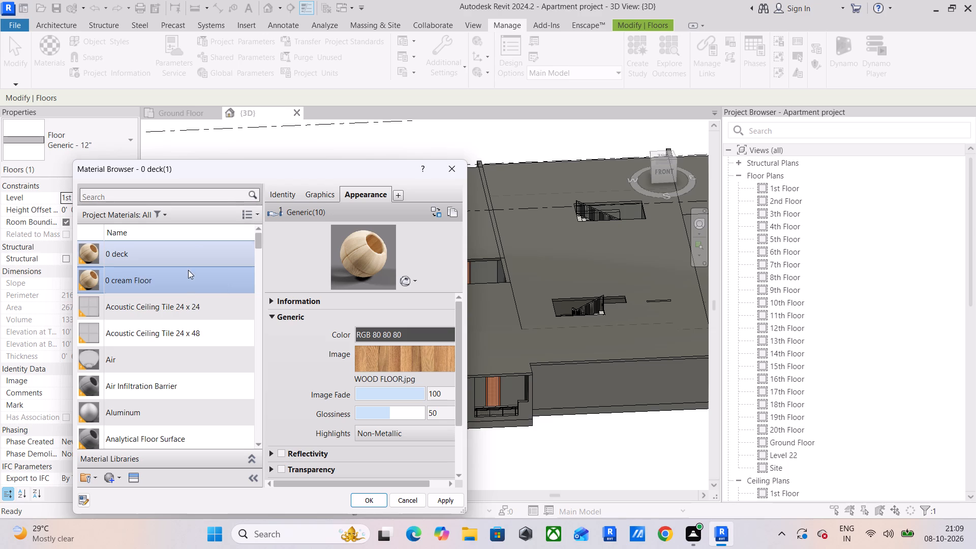
# Replace the 0 cream Floor material's appearance image with cream colour tile.jpg.
pyautogui.click(387, 359)
pyautogui.click(748, 290)
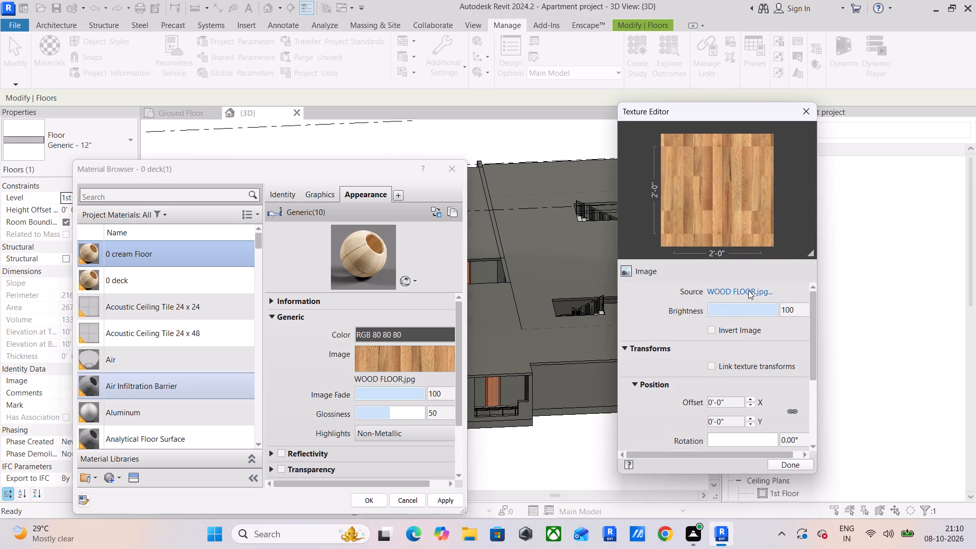
pyautogui.click(640, 133)
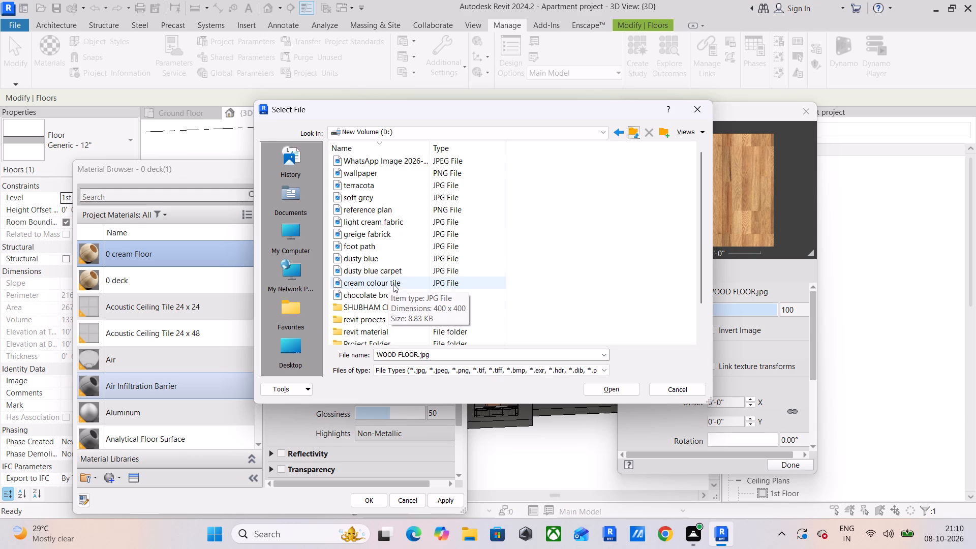
pyautogui.click(391, 285)
pyautogui.click(603, 391)
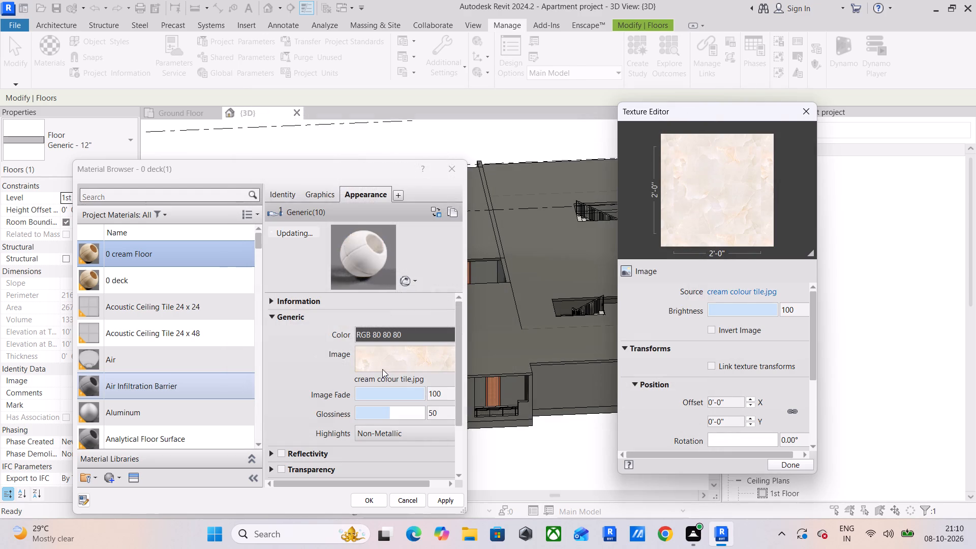
pyautogui.click(776, 468)
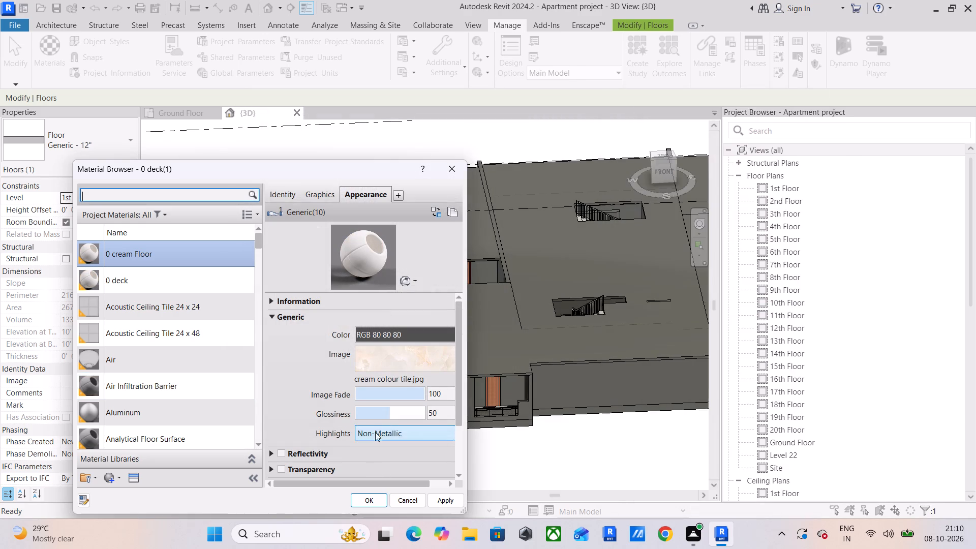
# Set the cream tile texture's sample size to 7'-0" by 7'-0" and save the material changes.
pyautogui.click(413, 357)
pyautogui.scroll(-1, 711, 341)
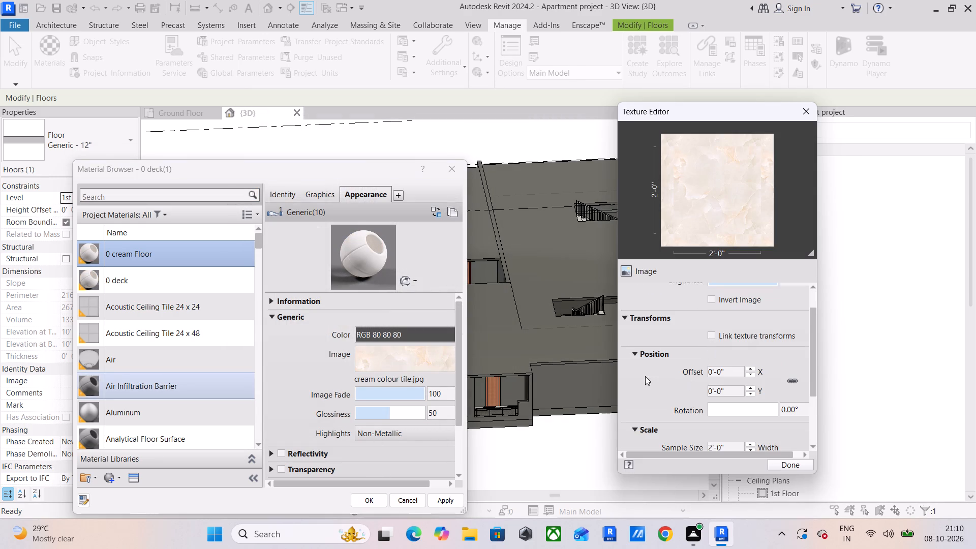
pyautogui.scroll(-3, 645, 376)
pyautogui.click(740, 361)
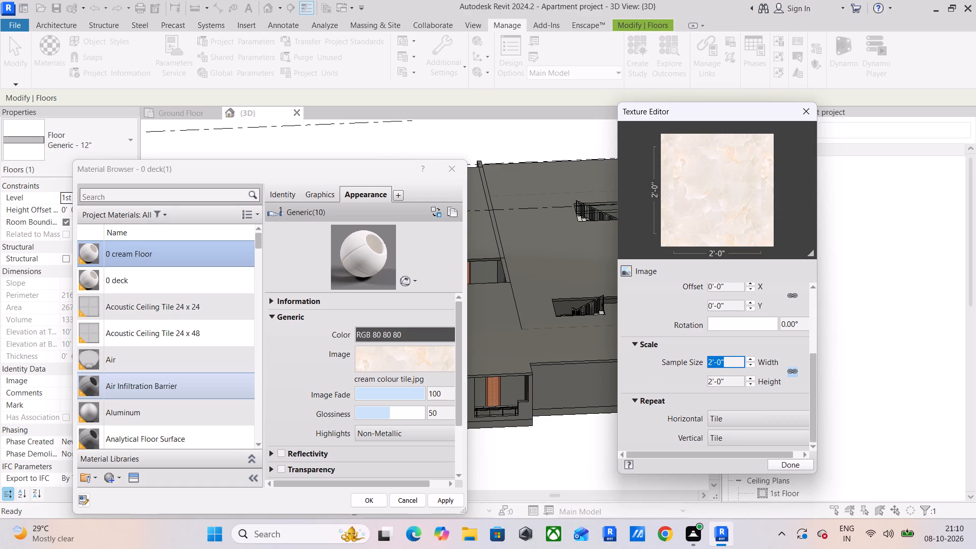
pyautogui.write("5'")
pyautogui.press('Return')
pyautogui.press('7')
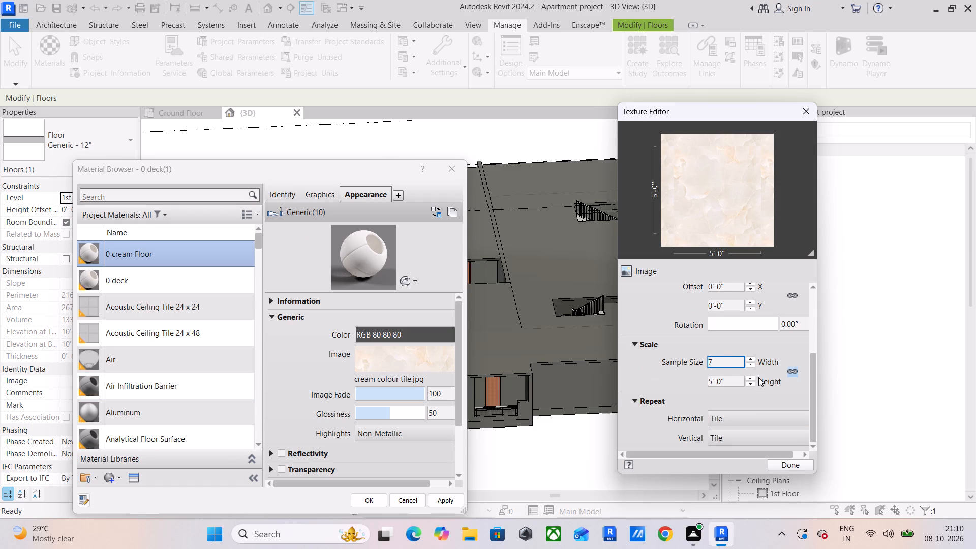
pyautogui.press("'")
pyautogui.press('Return')
pyautogui.click(791, 466)
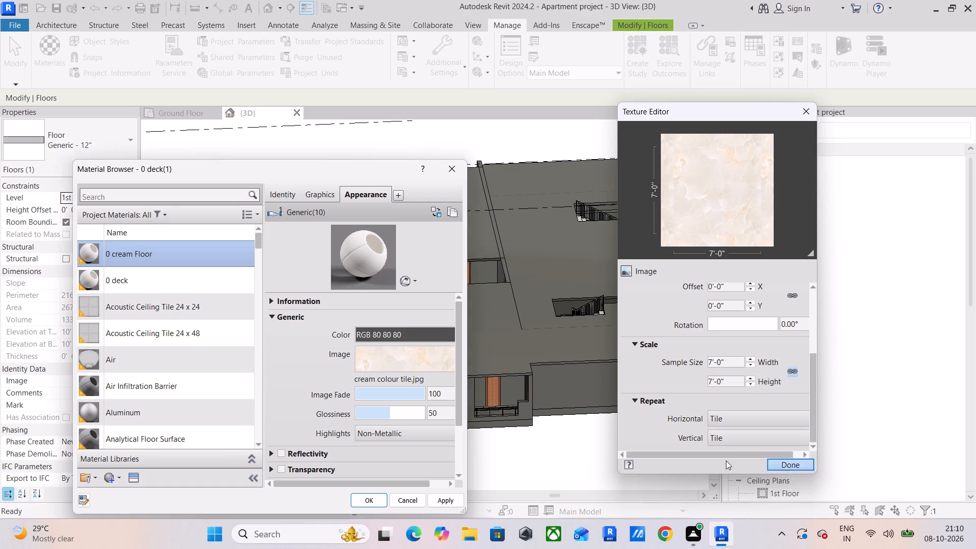
pyautogui.click(463, 498)
pyautogui.click(365, 502)
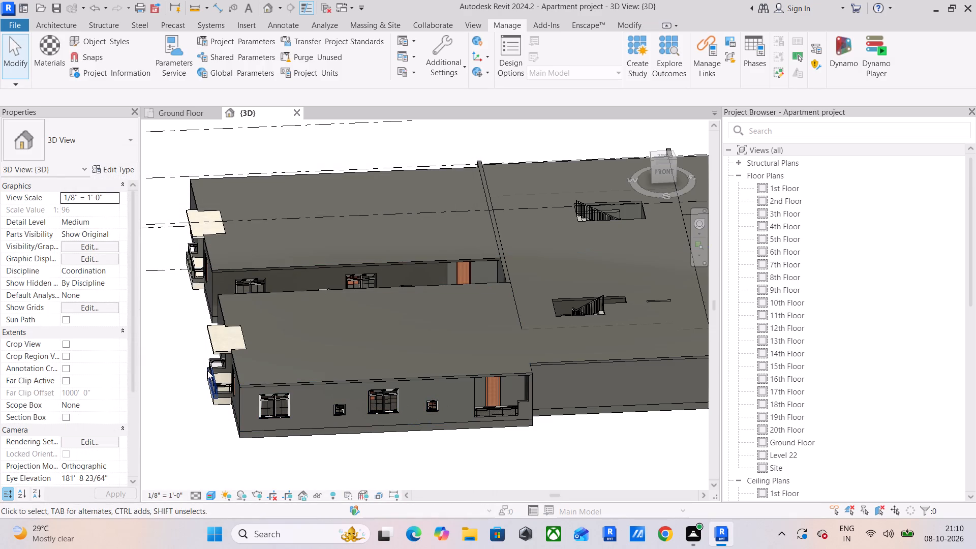
# Duplicate the Generic - 12" type of the front apartment's 1st Floor slab and name the copy Cream Floor.
pyautogui.click(271, 382)
pyautogui.moveTo(296, 374); pyautogui.dragTo(240, 356, button='middle')
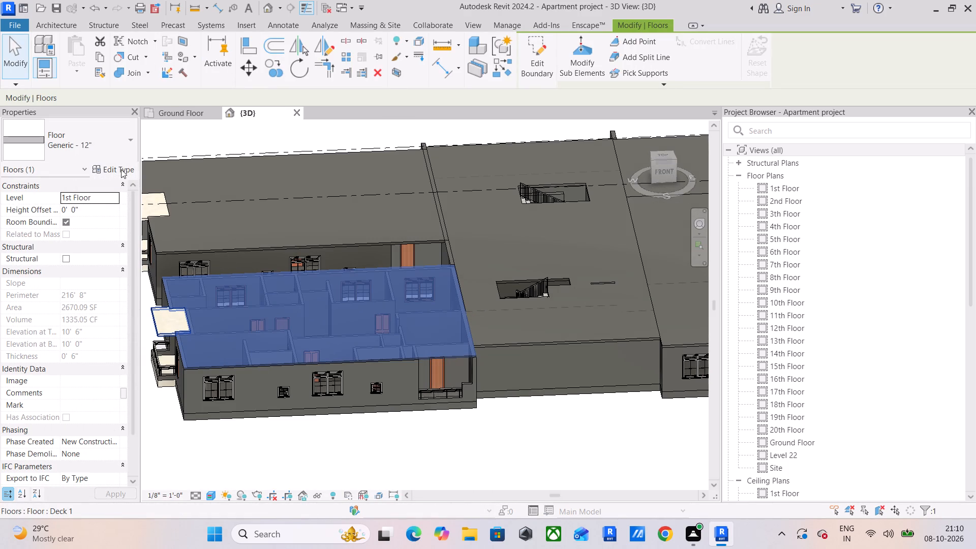
pyautogui.click(121, 169)
pyautogui.click(632, 100)
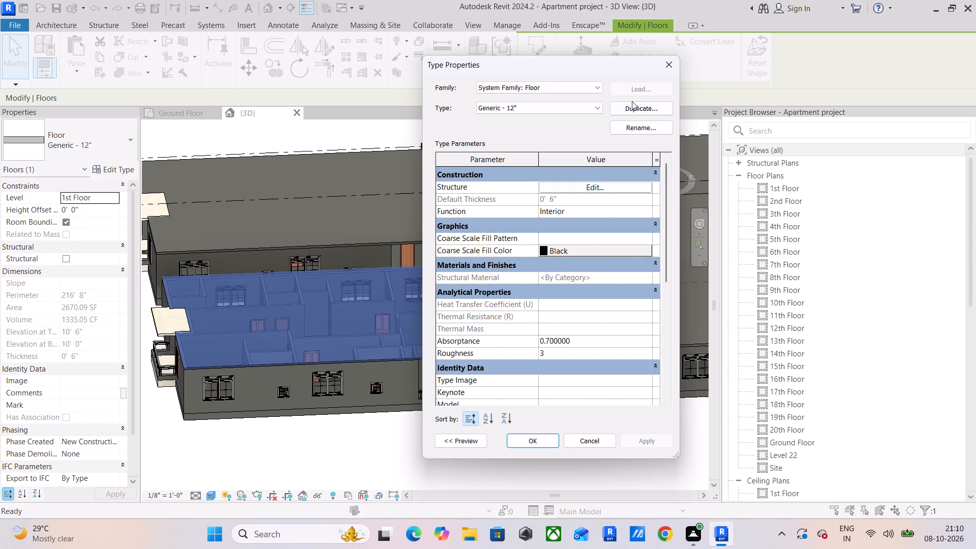
pyautogui.click(632, 105)
pyautogui.write('CReam')
pyautogui.press('space')
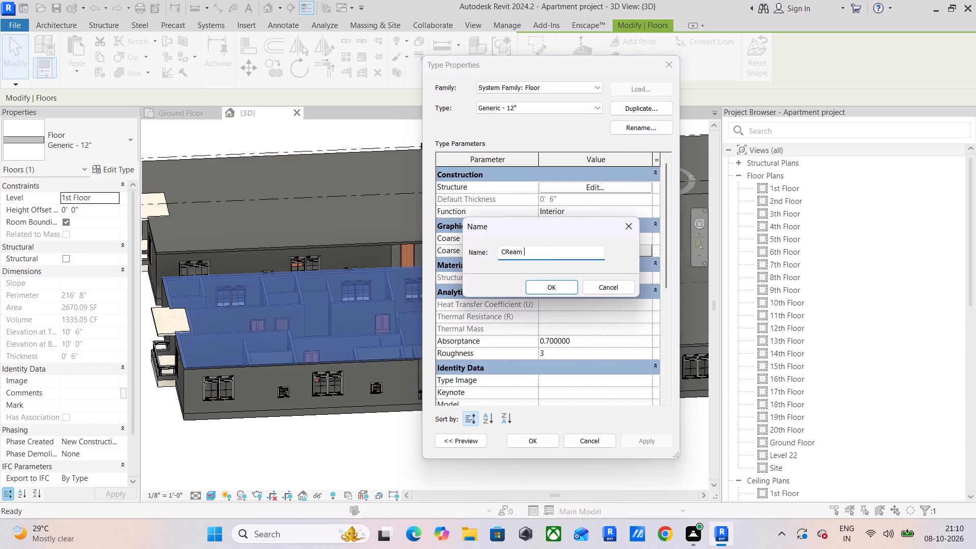
pyautogui.press('BackSpace')
pyautogui.press('BackSpace')
pyautogui.press('BackSpace')
pyautogui.press('BackSpace')
pyautogui.press('BackSpace')
pyautogui.write('ream Flor')
pyautogui.press('BackSpace')
pyautogui.write('or')
pyautogui.press('Return')
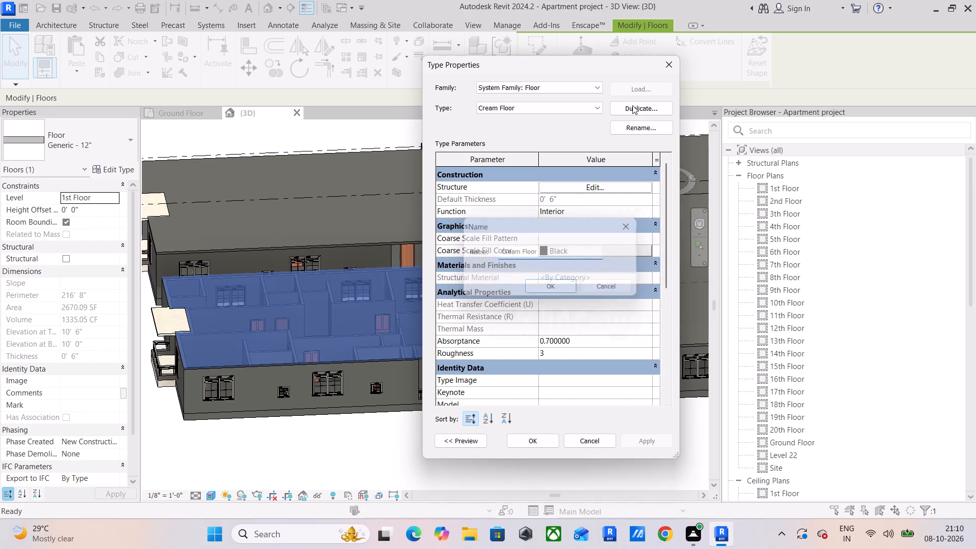
# Assign the 0 cream Floor material to the structure layer of the Cream Floor type and apply the type changes.
pyautogui.click(597, 186)
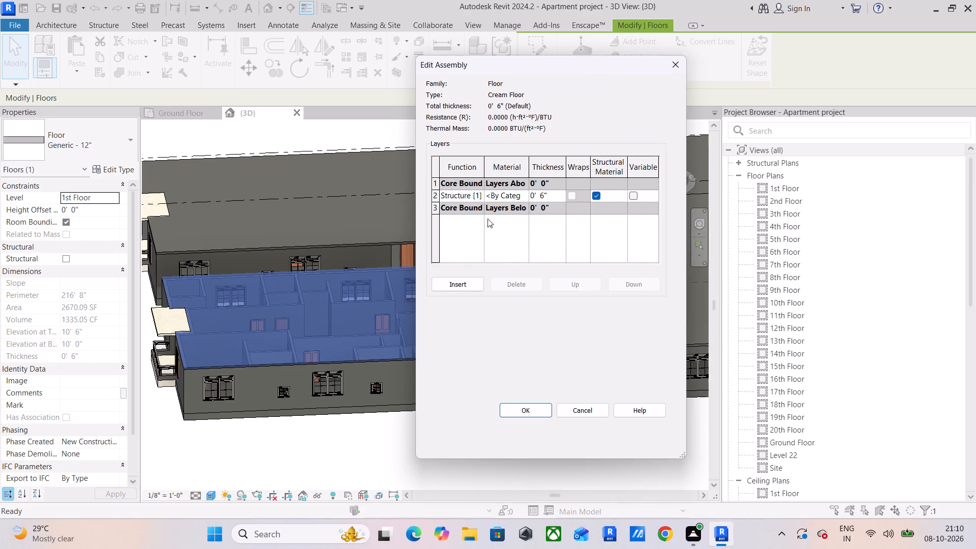
pyautogui.click(525, 194)
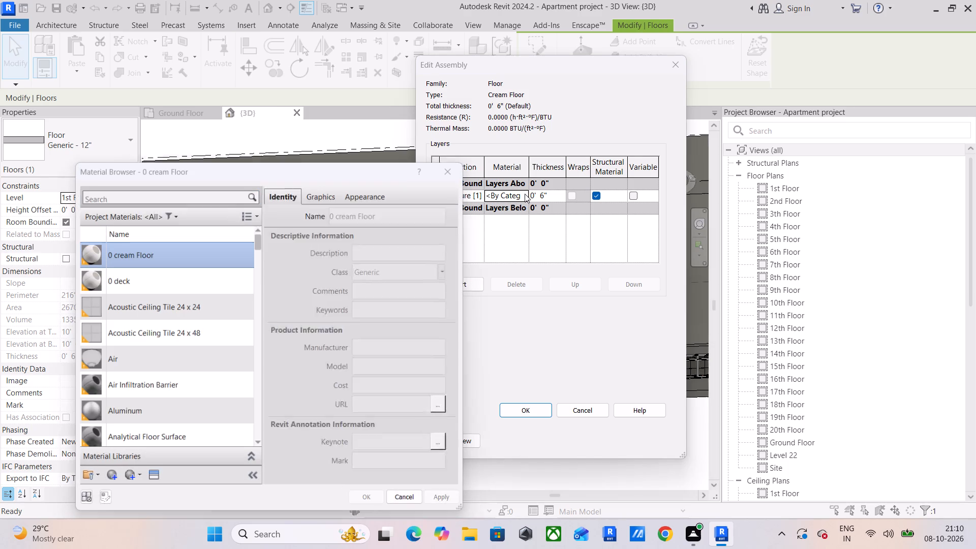
pyautogui.click(365, 499)
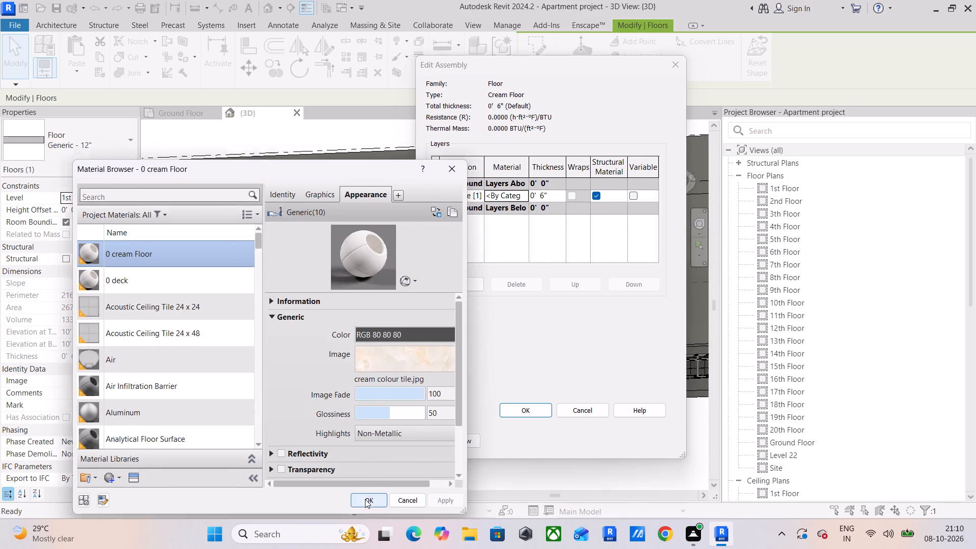
pyautogui.click(525, 416)
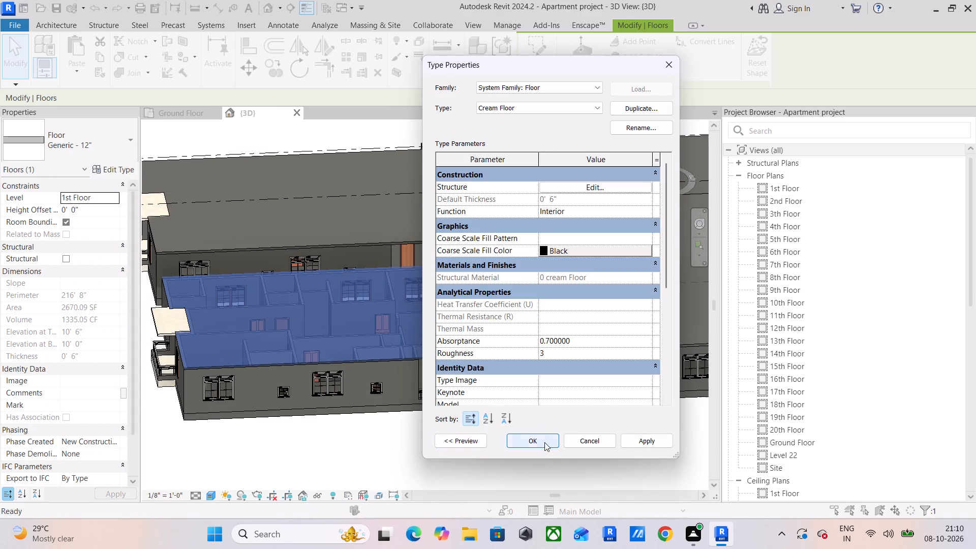
pyautogui.click(659, 443)
pyautogui.click(540, 439)
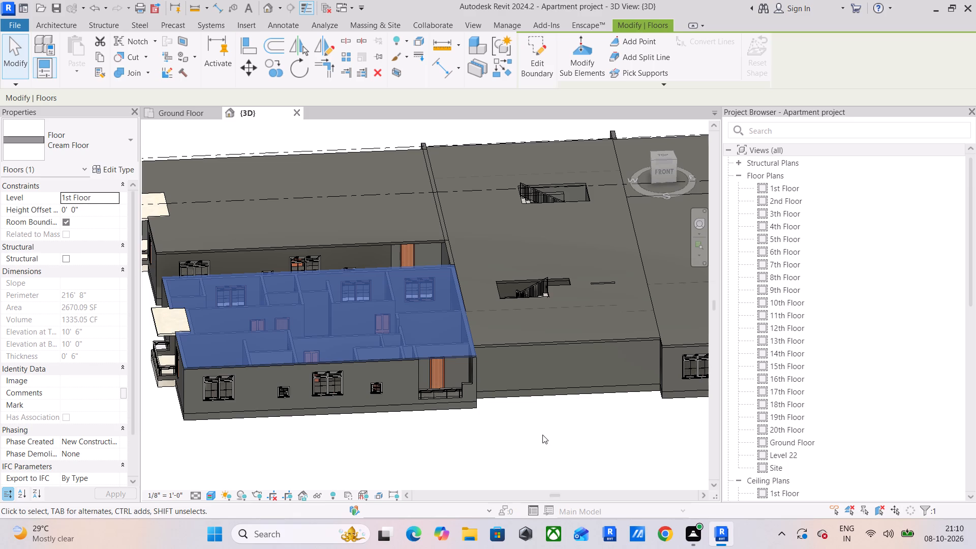
pyautogui.click(515, 436)
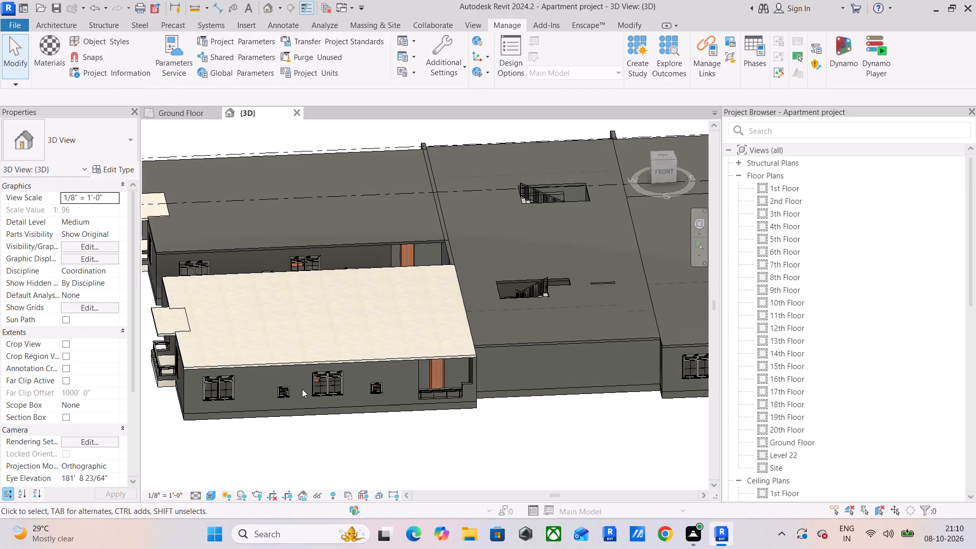
# From the Deck 1 structure layer of the upper balcony slab, duplicate the 0 deck material and delete the original.
pyautogui.scroll(5, 173, 326)
pyautogui.moveTo(190, 339); pyautogui.dragTo(314, 342, button='middle')
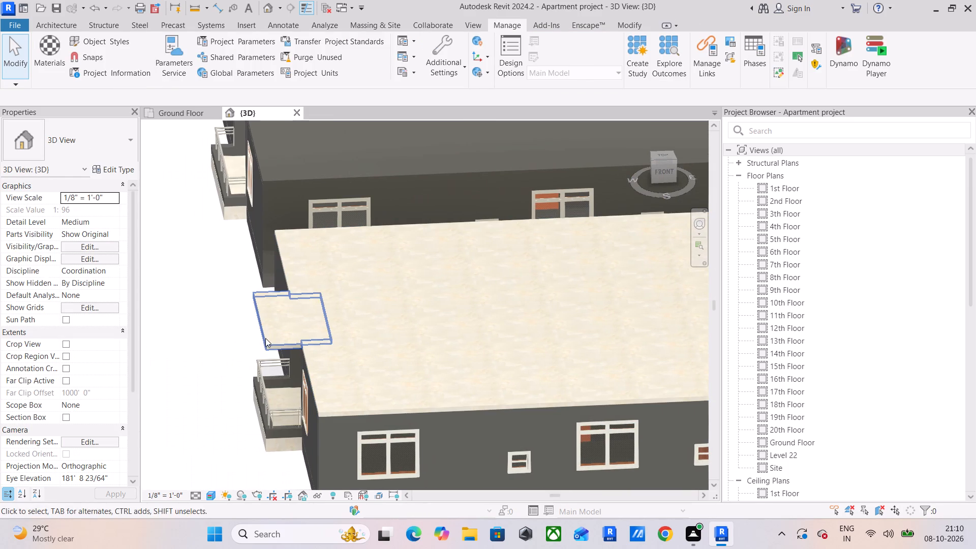
pyautogui.click(265, 338)
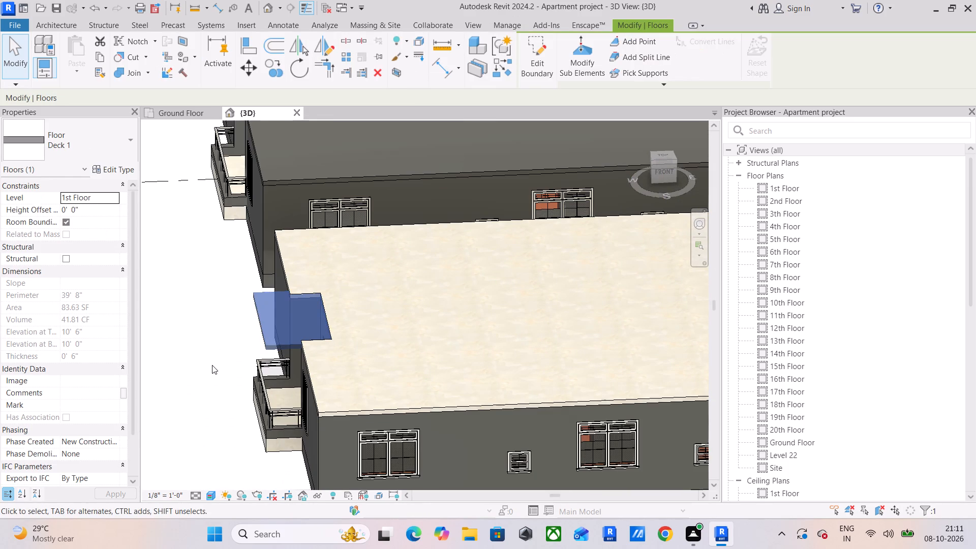
pyautogui.click(106, 168)
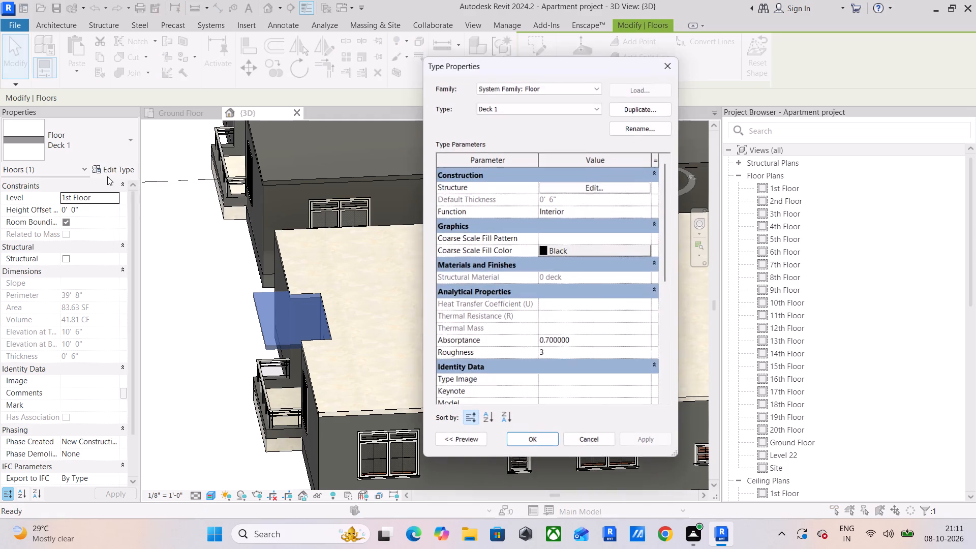
pyautogui.click(567, 185)
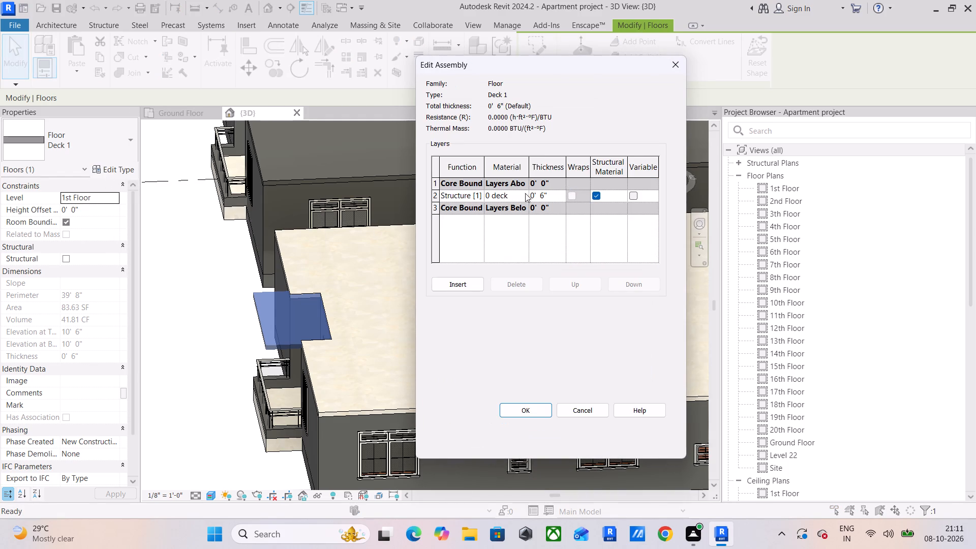
pyautogui.click(524, 192)
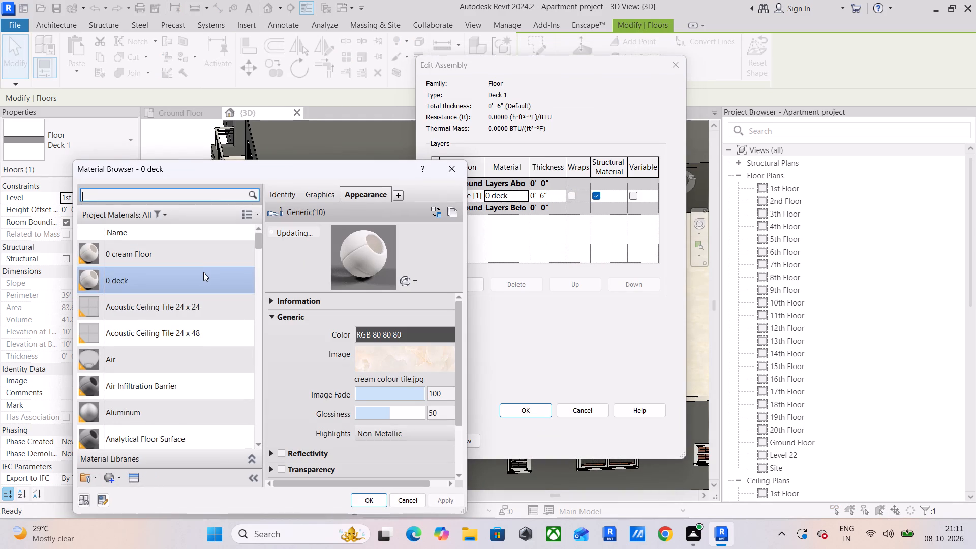
pyautogui.rightClick(198, 278)
pyautogui.click(253, 303)
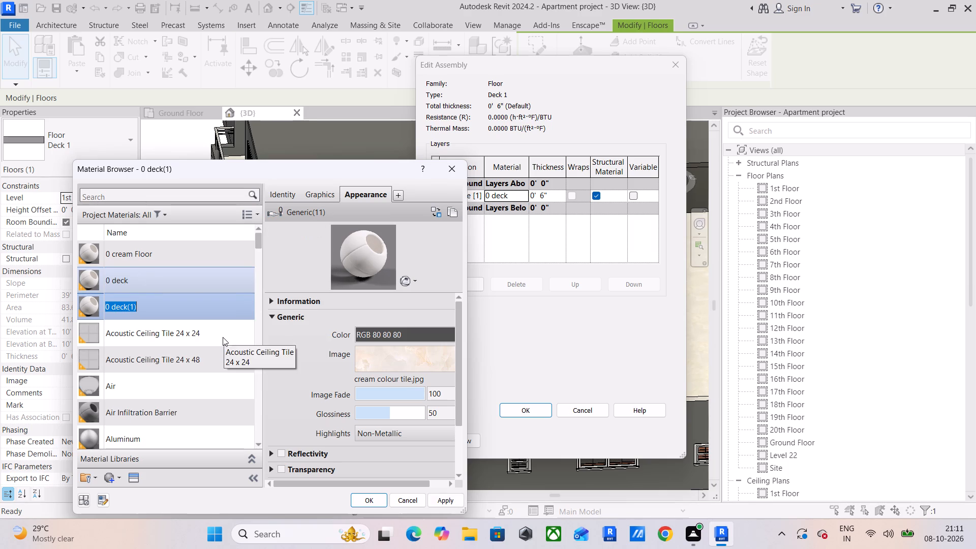
pyautogui.rightClick(204, 277)
pyautogui.click(240, 335)
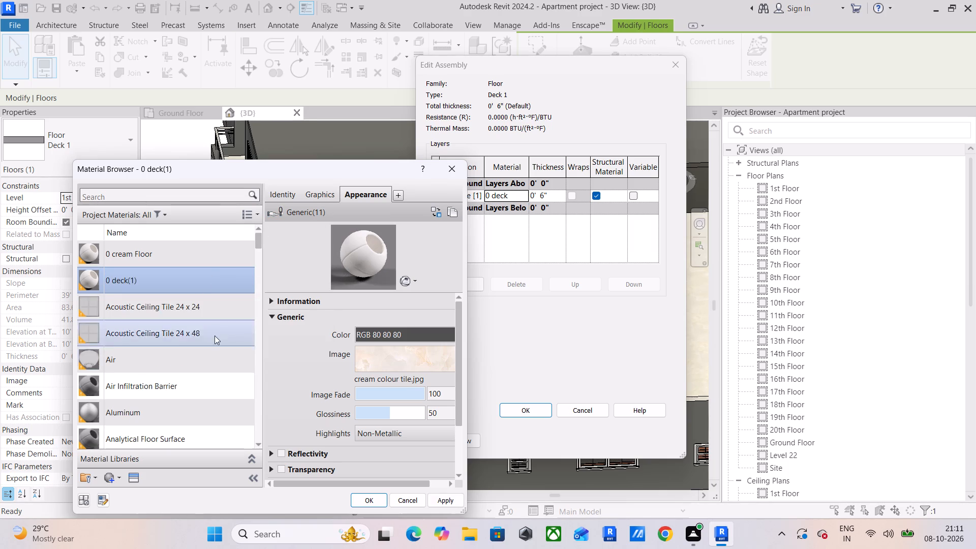
pyautogui.click(176, 282)
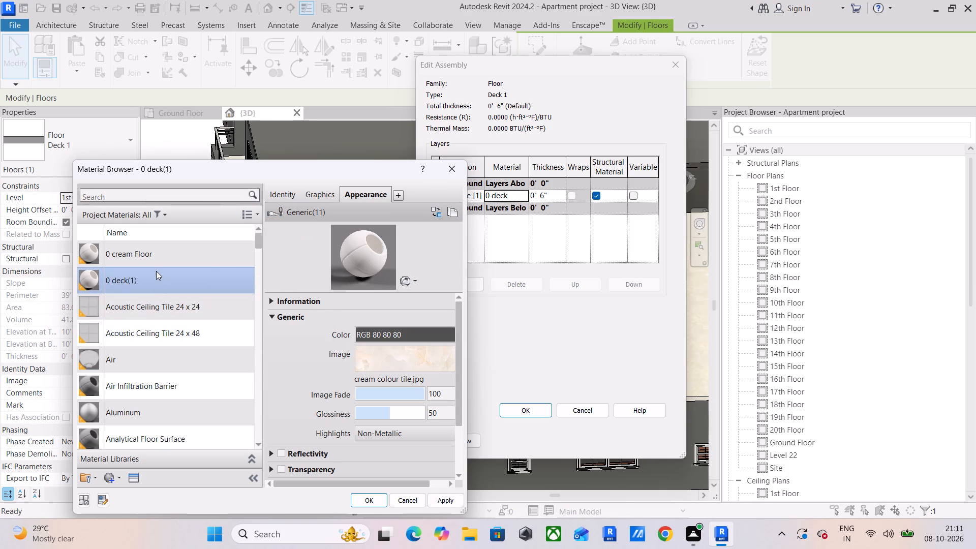
pyautogui.rightClick(156, 271)
pyautogui.click(128, 274)
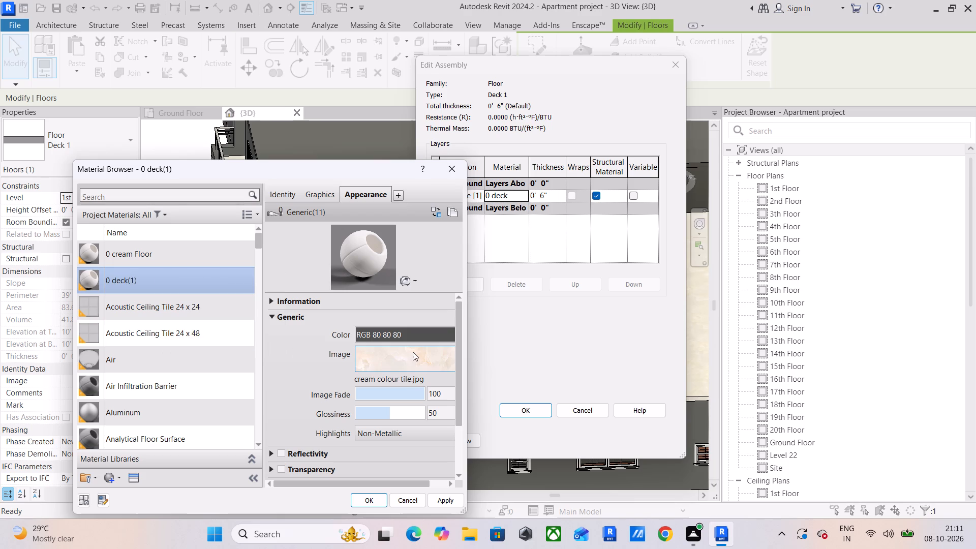
# Replace the duplicated deck material's appearance image with WOOD FLOOR.jpg from the revit material folder.
pyautogui.click(413, 353)
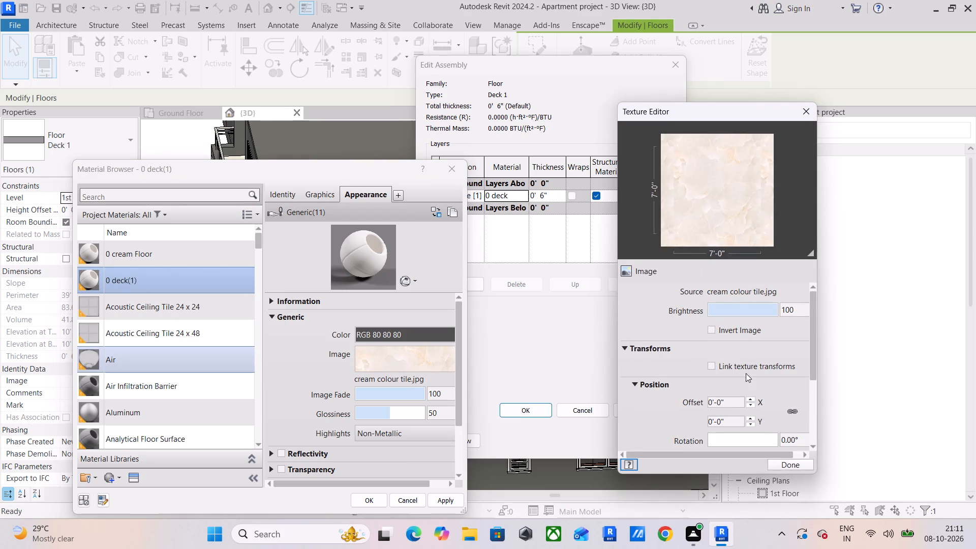
pyautogui.click(749, 287)
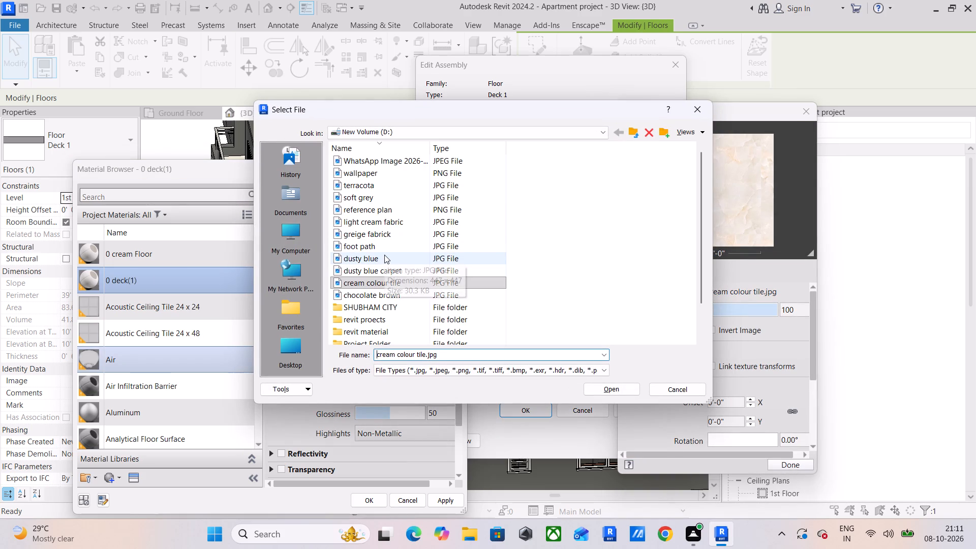
pyautogui.keyDown('ctrl'); pyautogui.scroll(3, 385, 271); pyautogui.keyUp('ctrl')
pyautogui.scroll(-3, 390, 295)
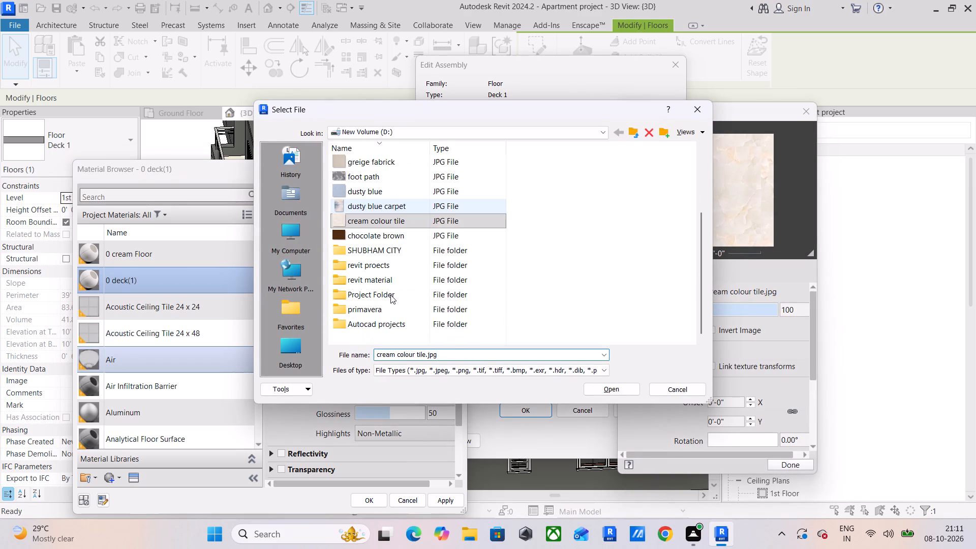
pyautogui.doubleClick(394, 277)
pyautogui.keyDown('ctrl'); pyautogui.scroll(4, 363, 239); pyautogui.keyUp('ctrl')
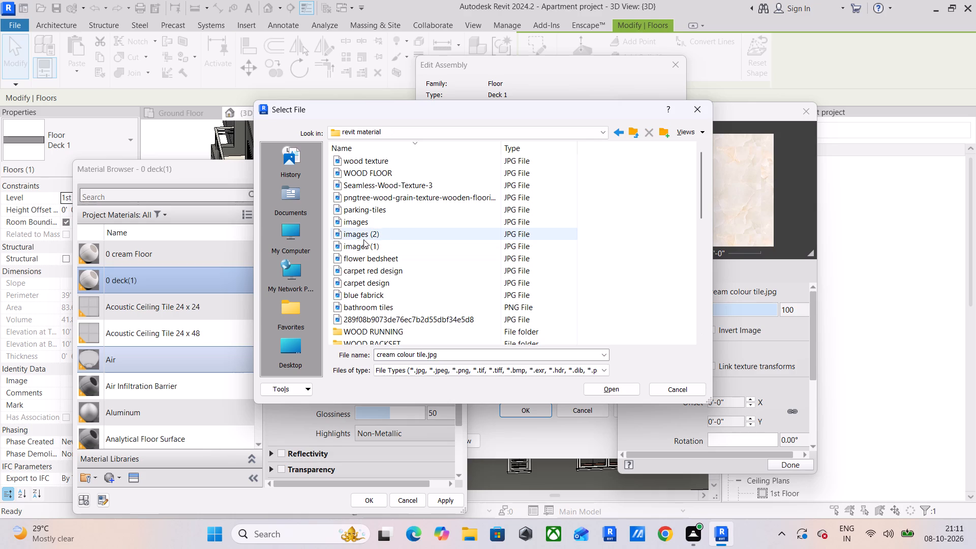
pyautogui.click(364, 182)
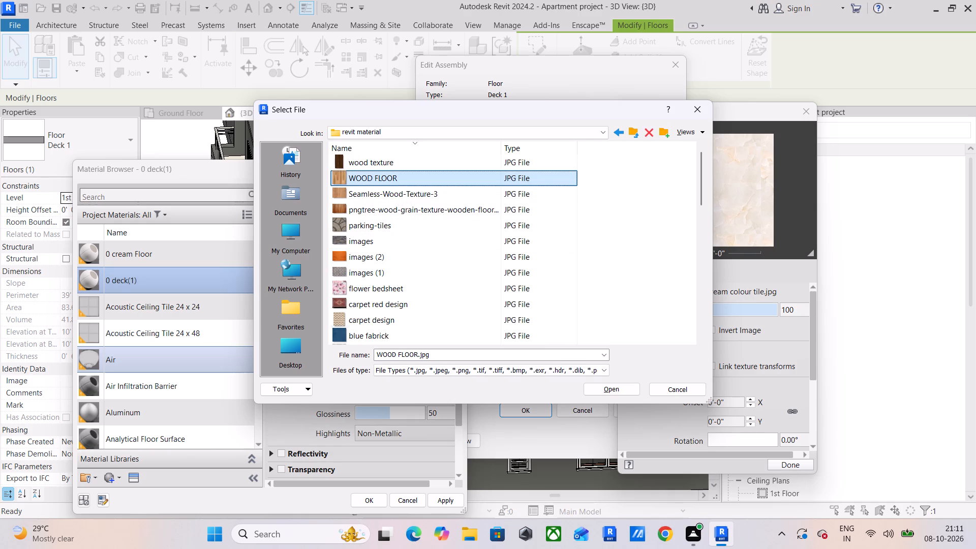
pyautogui.click(605, 379)
pyautogui.click(605, 392)
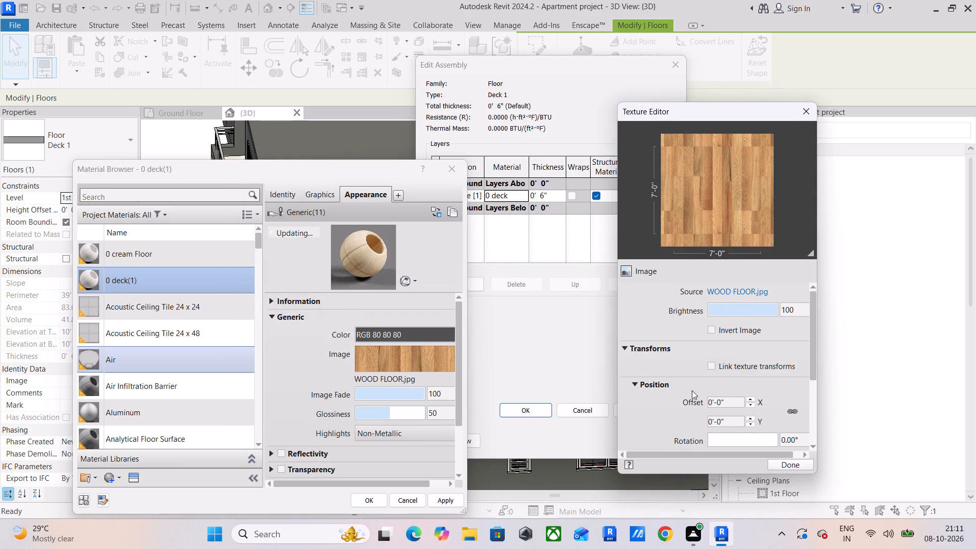
# Set the wood texture's sample size to 2'-0" by 2'-0" and apply the duplicated deck material to the Deck 1 type.
pyautogui.scroll(-3, 661, 374)
pyautogui.click(729, 385)
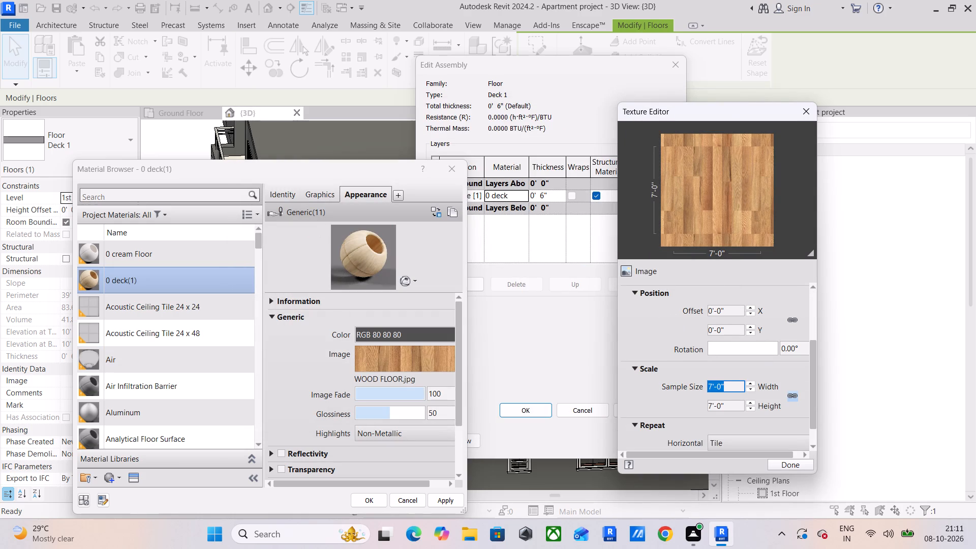
pyautogui.write("2'")
pyautogui.press('Return')
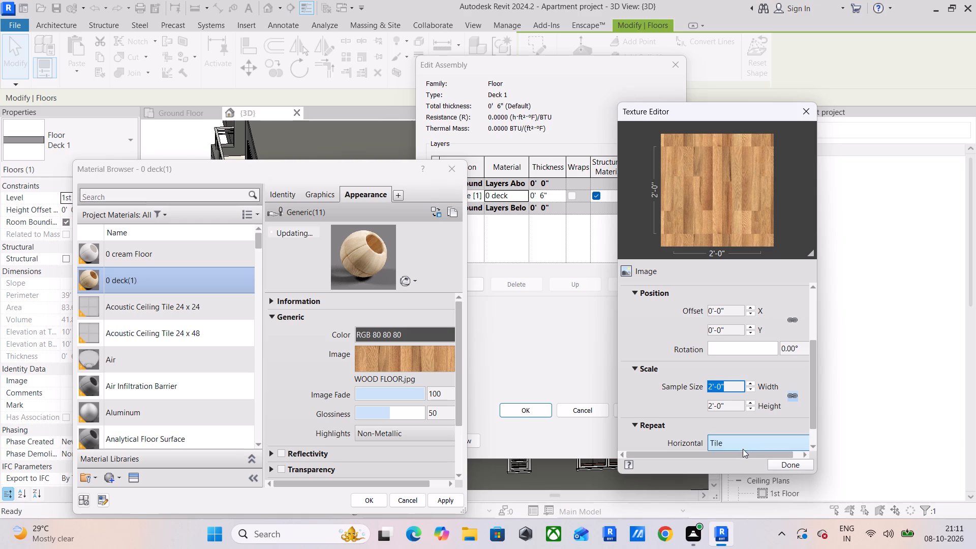
pyautogui.click(784, 463)
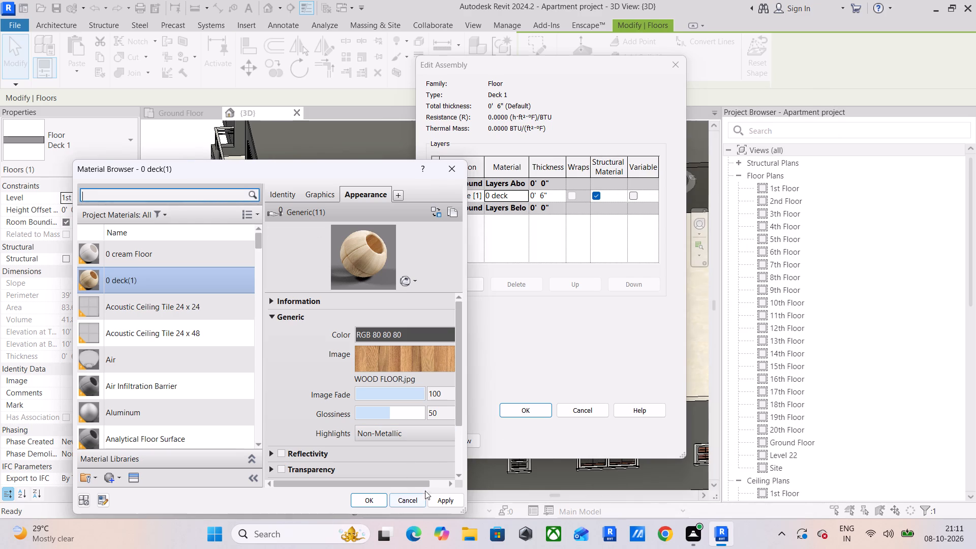
pyautogui.click(434, 495)
pyautogui.click(359, 500)
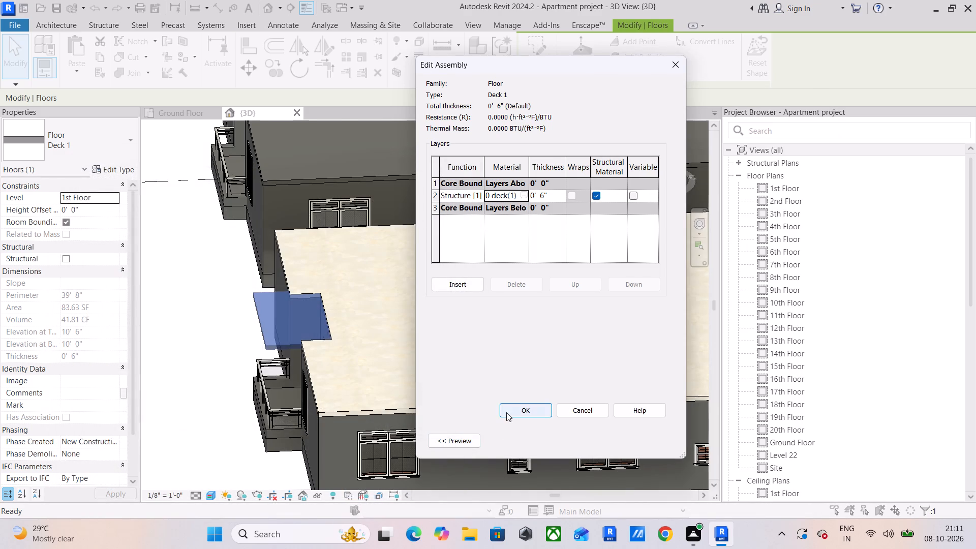
pyautogui.click(510, 410)
pyautogui.click(660, 442)
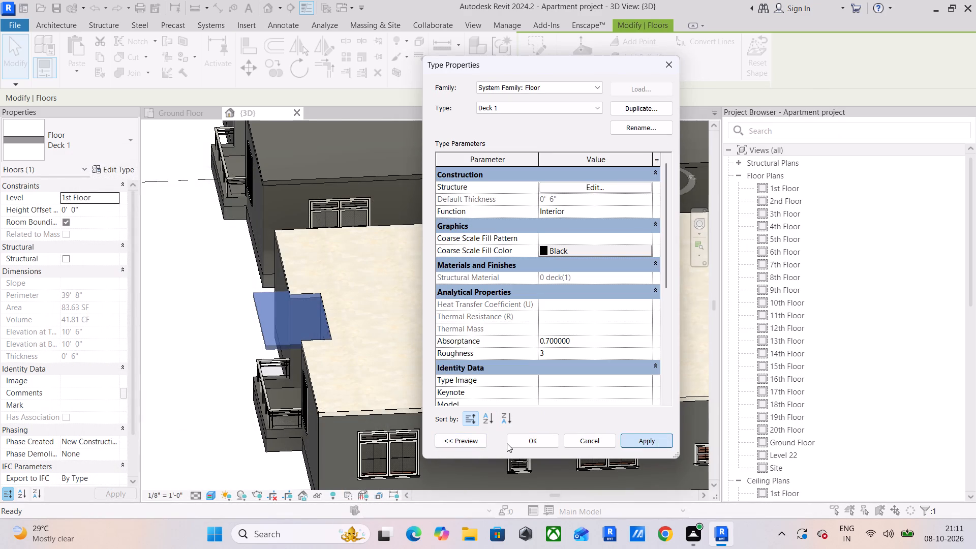
pyautogui.click(525, 440)
pyautogui.click(192, 407)
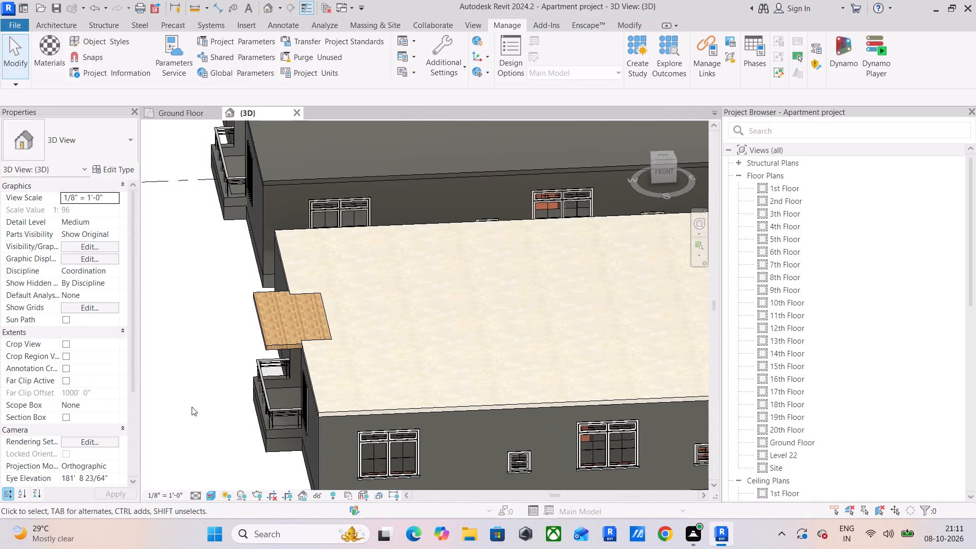
# Assign the 0 deck(1) material to the structure layer of the lower balcony slab's Deck floor type and apply the type changes.
pyautogui.click(275, 450)
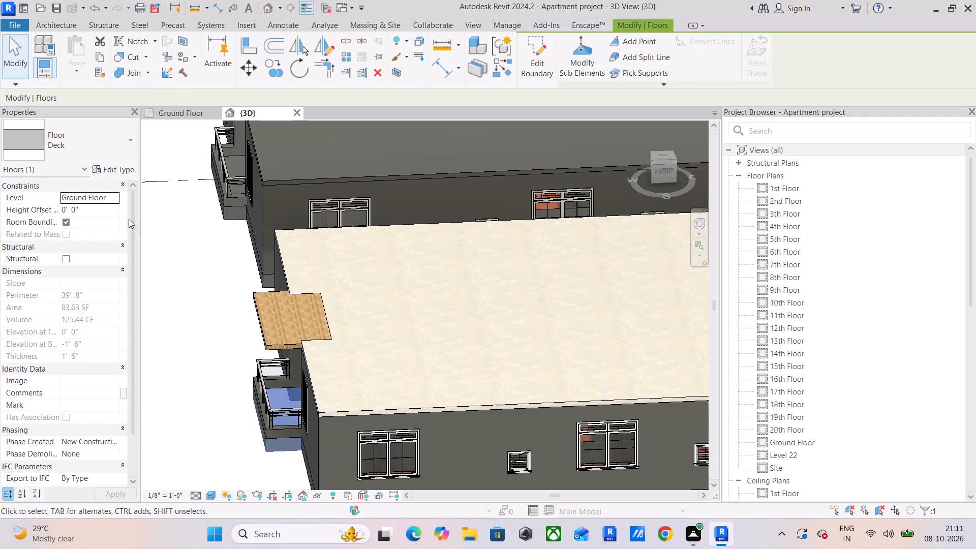
pyautogui.click(115, 173)
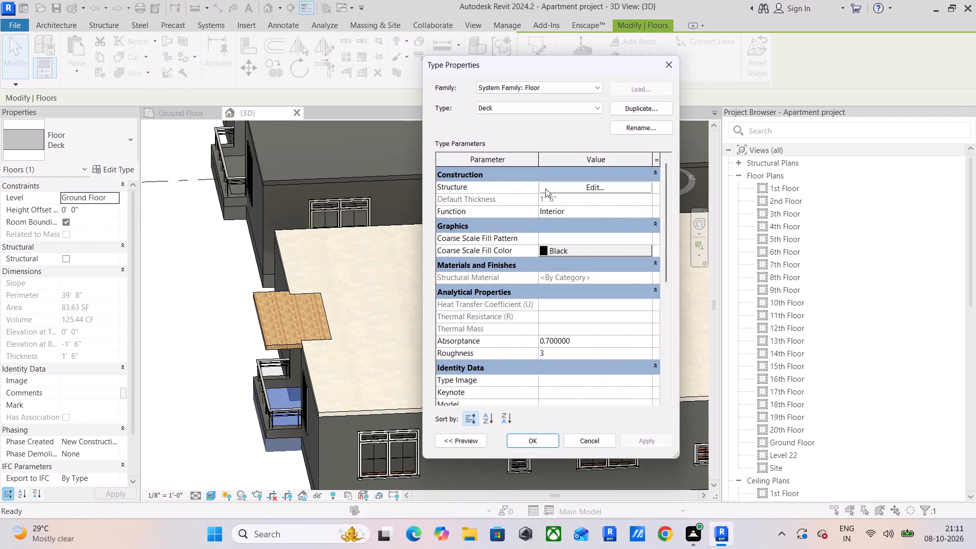
pyautogui.click(544, 187)
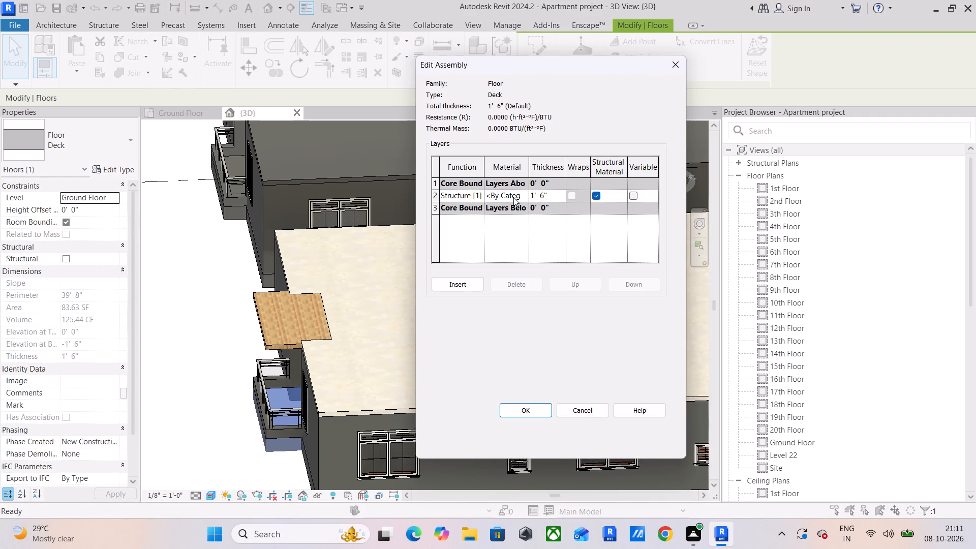
pyautogui.click(526, 195)
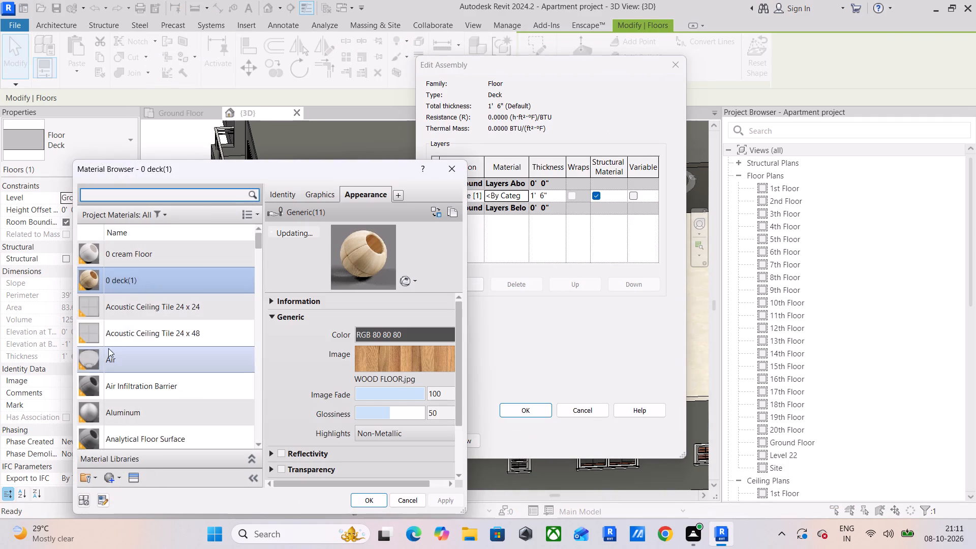
pyautogui.click(137, 285)
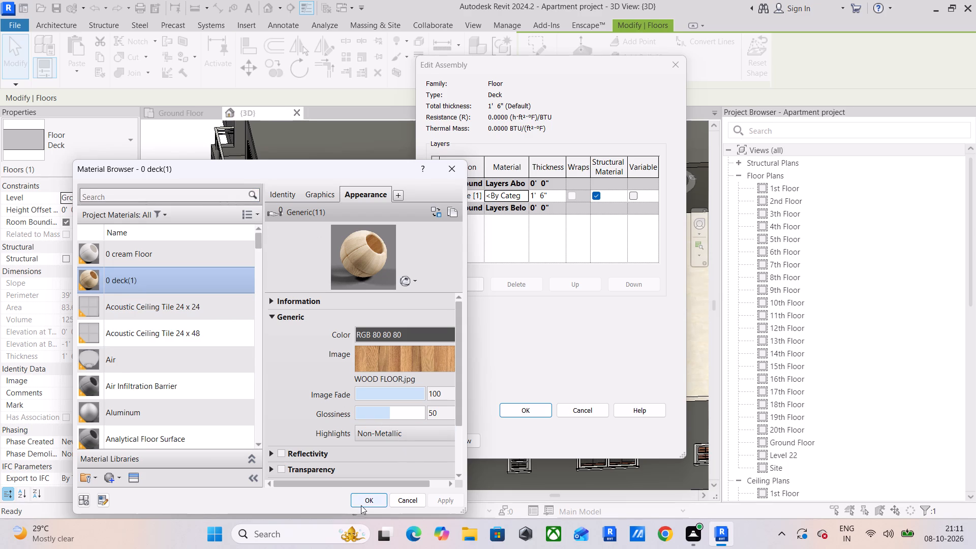
pyautogui.click(361, 505)
pyautogui.click(542, 410)
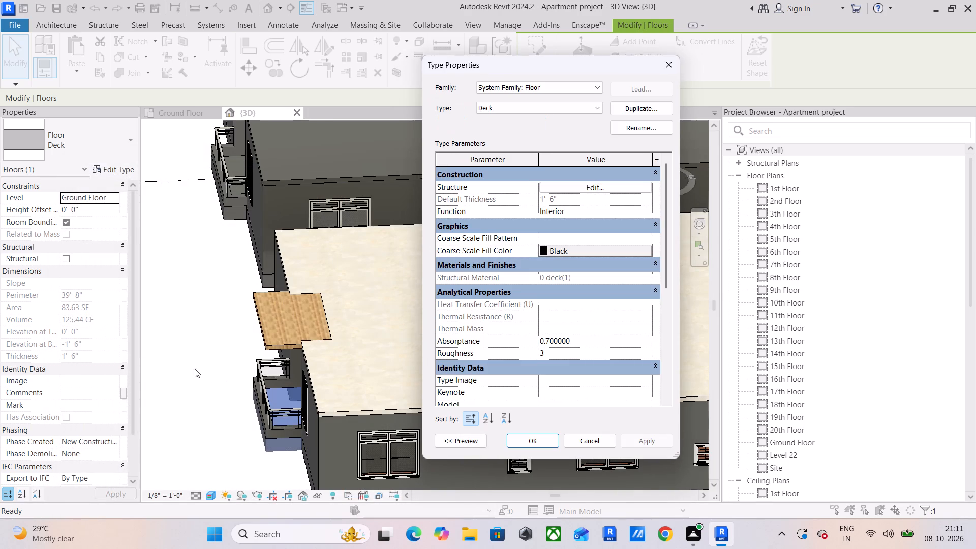
pyautogui.click(658, 441)
pyautogui.click(547, 442)
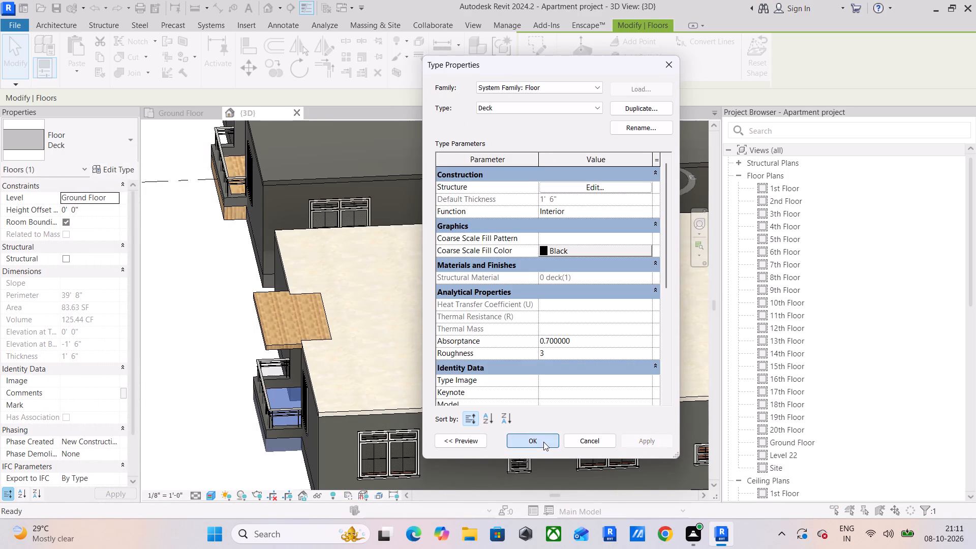
pyautogui.click(181, 392)
# Examine the whole Ground Floor model from several sides, checking the balcony decks and the remaining floor surfaces.
pyautogui.scroll(-3, 191, 383)
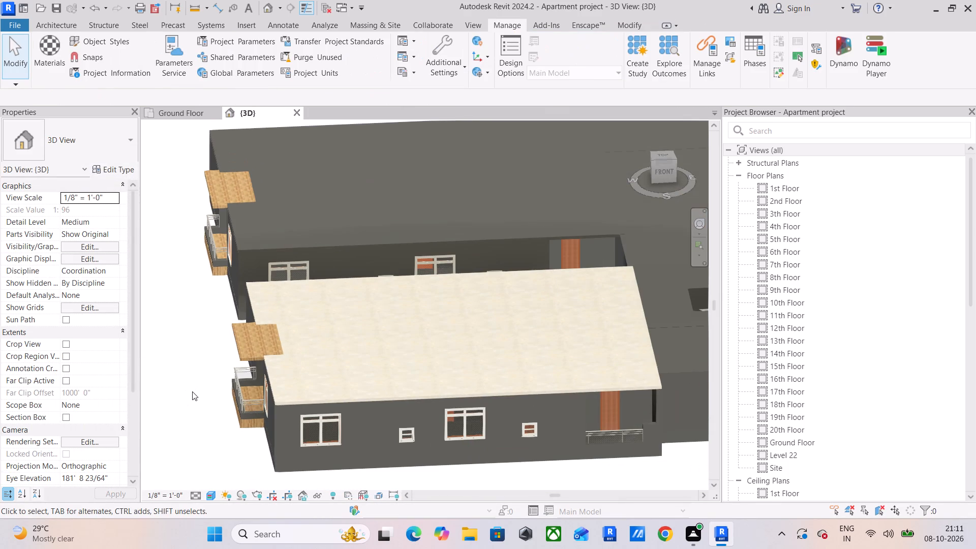
pyautogui.scroll(-3, 192, 391)
pyautogui.moveTo(559, 435); pyautogui.dragTo(361, 395, button='middle')
pyautogui.scroll(-3, 527, 364)
pyautogui.keyDown('shift'); pyautogui.moveTo(588, 353); pyautogui.dragTo(508, 363, button='middle'); pyautogui.keyUp('shift')
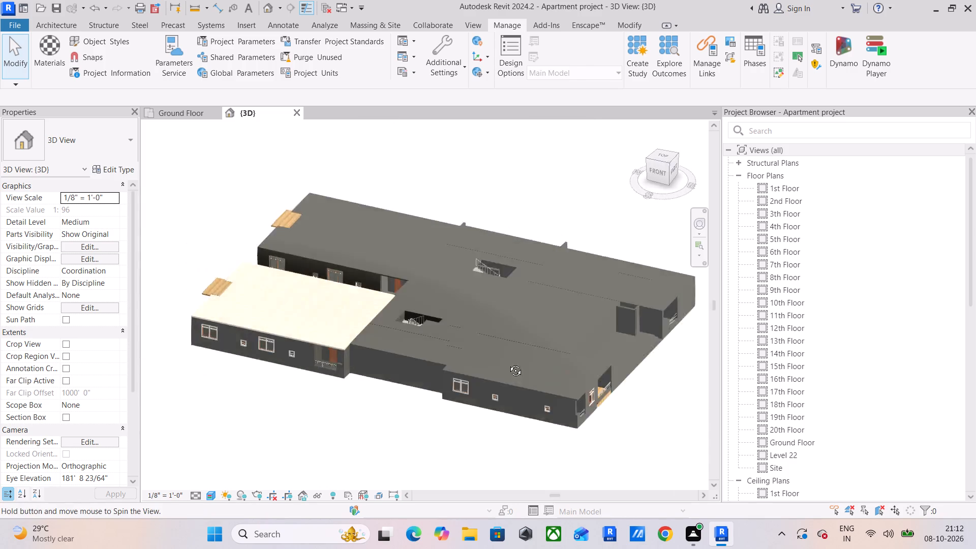
pyautogui.keyDown('shift'); pyautogui.moveTo(508, 363); pyautogui.dragTo(488, 350, button='middle'); pyautogui.keyUp('shift')
pyautogui.moveTo(515, 406); pyautogui.dragTo(392, 325, button='middle')
pyautogui.scroll(-3, 578, 298)
pyautogui.keyDown('shift'); pyautogui.moveTo(601, 289); pyautogui.dragTo(508, 323, button='middle'); pyautogui.keyUp('shift')
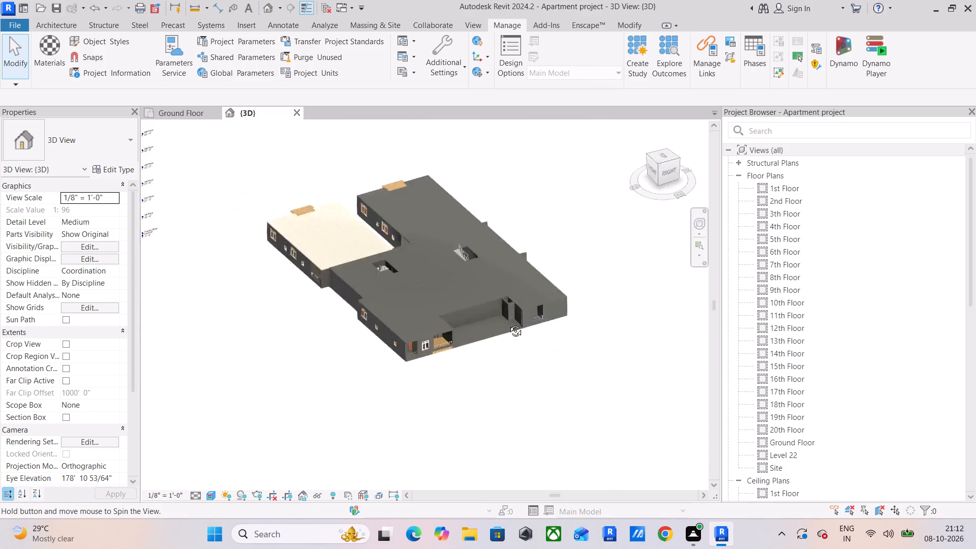
pyautogui.keyDown('shift'); pyautogui.moveTo(508, 323); pyautogui.dragTo(354, 285, button='middle'); pyautogui.keyUp('shift')
pyautogui.scroll(10, 262, 350)
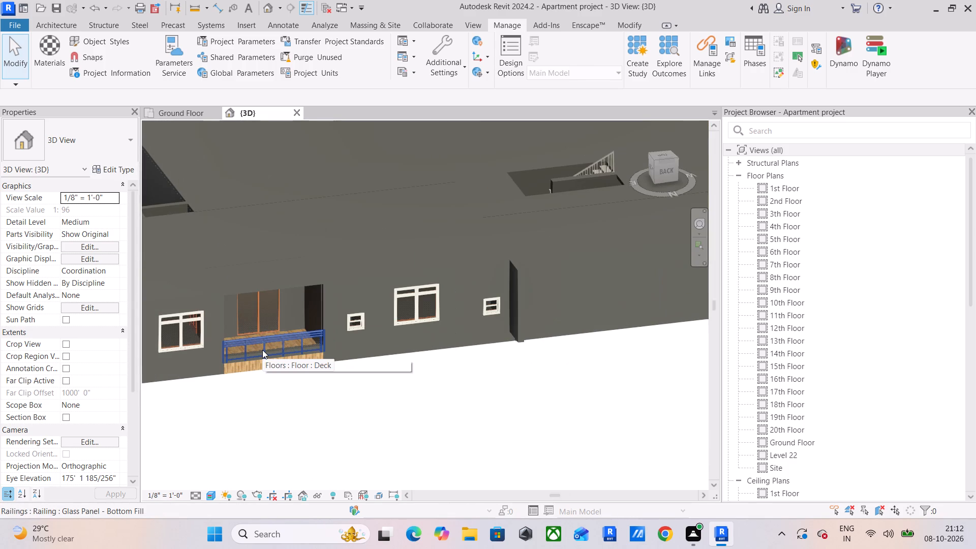
pyautogui.moveTo(264, 352); pyautogui.dragTo(331, 361, button='middle')
pyautogui.scroll(-3, 415, 359)
pyautogui.keyDown('shift'); pyautogui.moveTo(547, 359); pyautogui.dragTo(608, 392, button='middle'); pyautogui.keyUp('shift')
pyautogui.moveTo(603, 392); pyautogui.dragTo(313, 332, button='middle')
pyautogui.scroll(-4, 311, 330)
pyautogui.keyDown('shift'); pyautogui.moveTo(303, 332); pyautogui.dragTo(391, 343, button='middle'); pyautogui.keyUp('shift')
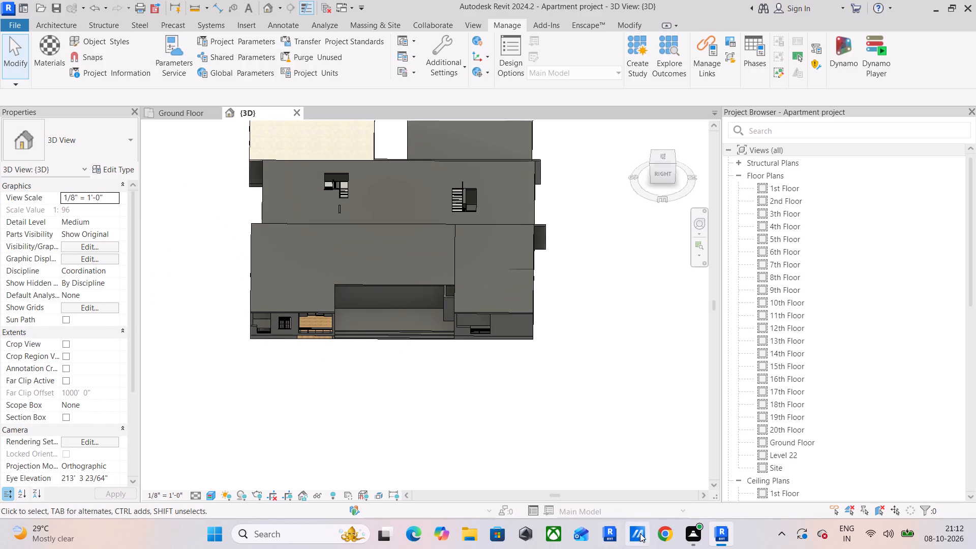
# Switch to Chrome and search the web for "black tiles".
pyautogui.click(659, 533)
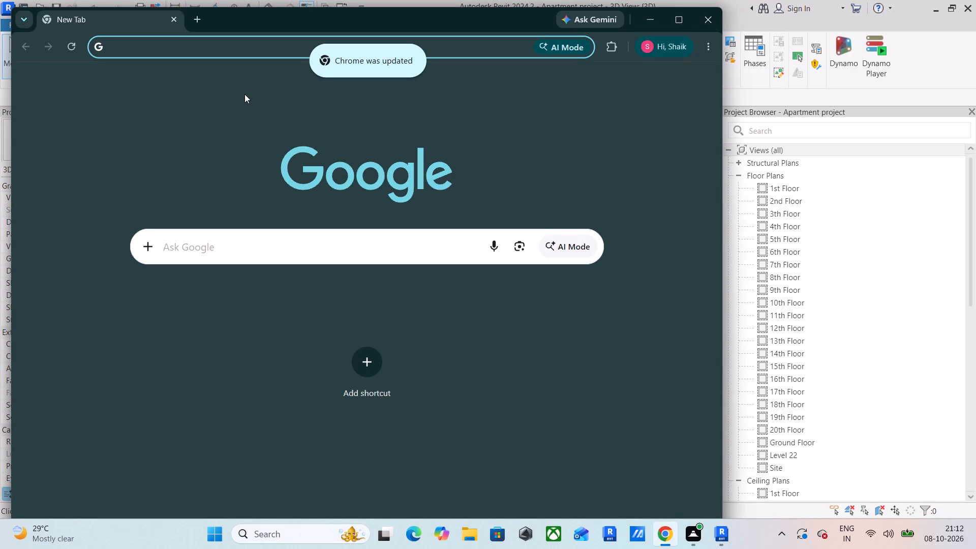
pyautogui.write('bla')
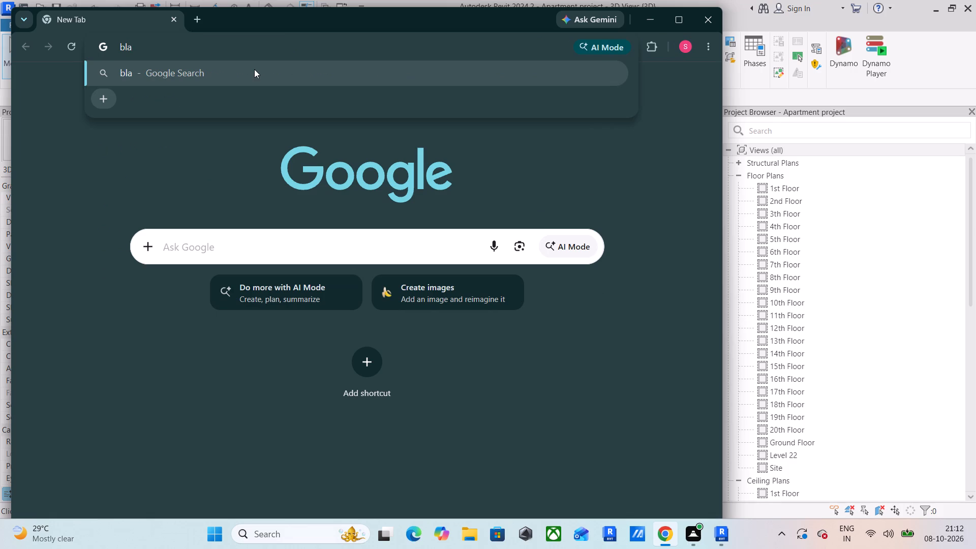
pyautogui.write('ck cre')
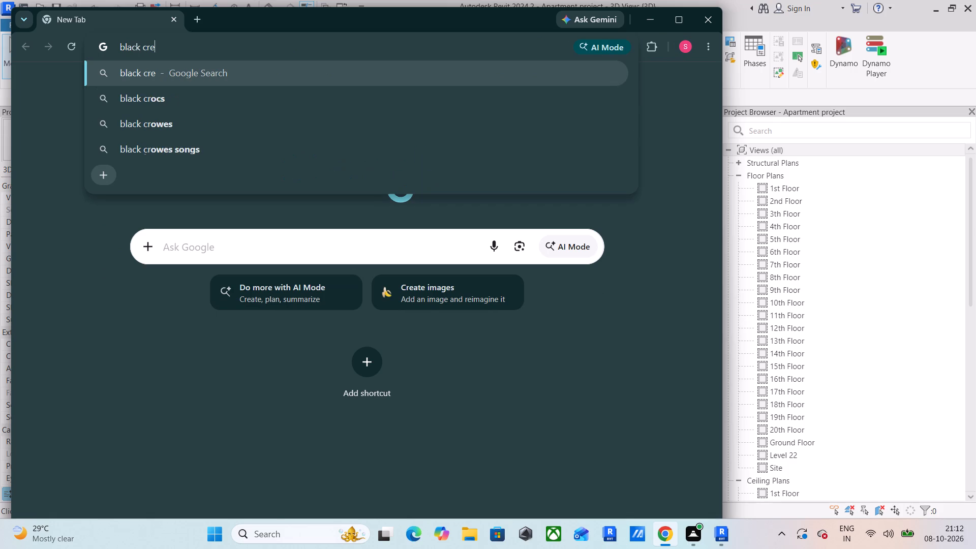
pyautogui.press('BackSpace')
pyautogui.press('BackSpace')
pyautogui.press('BackSpace')
pyautogui.write('tiles')
pyautogui.press('Return')
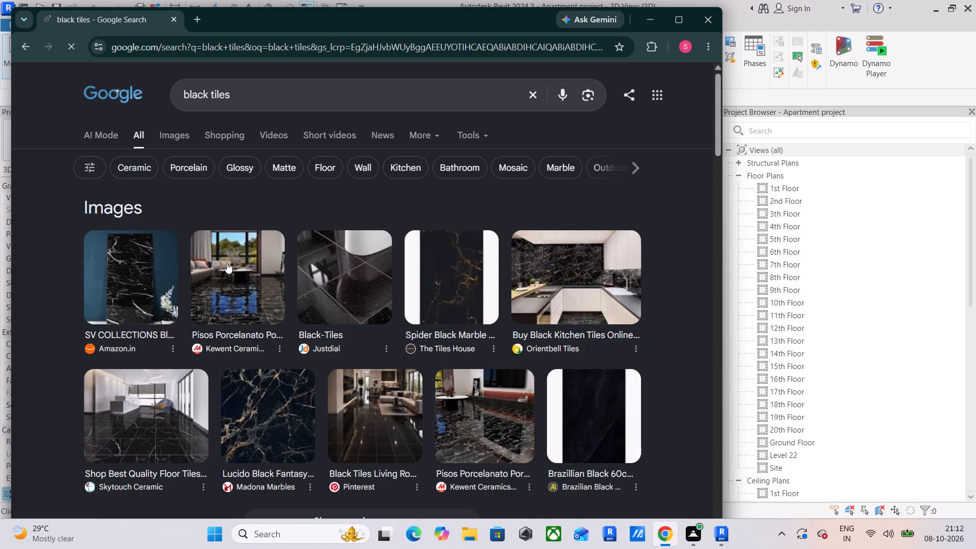
# Refine the search to "black tiles reception design" and look through the image results.
pyautogui.click(281, 96)
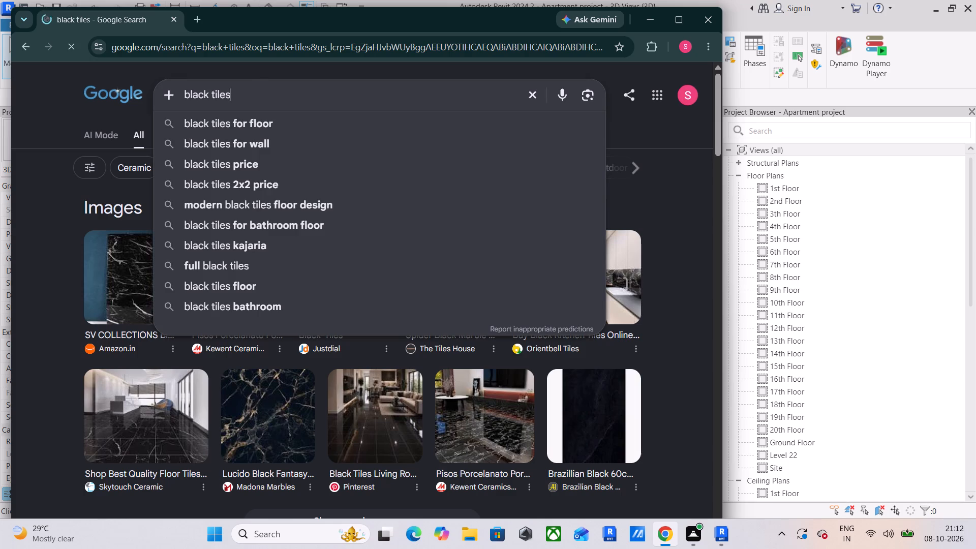
pyautogui.press('space')
pyautogui.write('rec')
pyautogui.press('e')
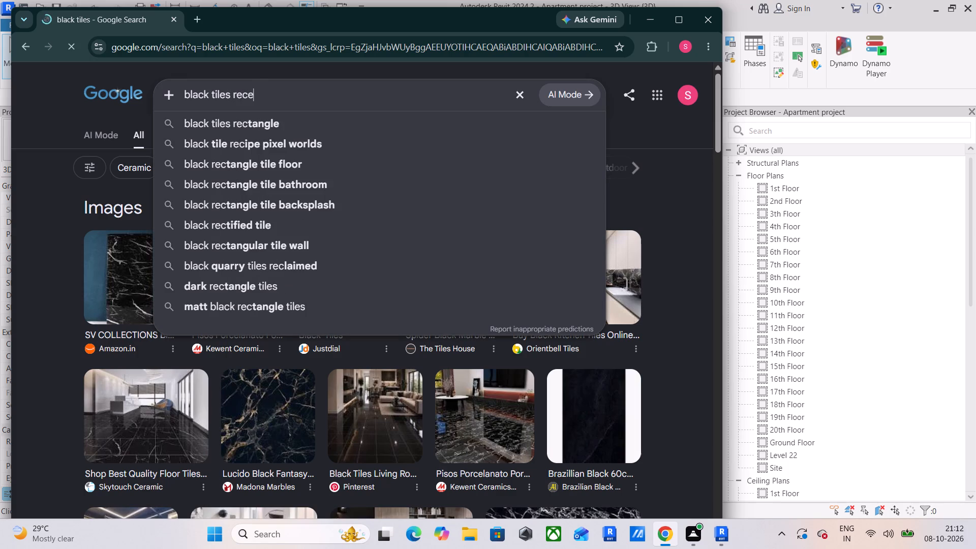
pyautogui.write('ptio')
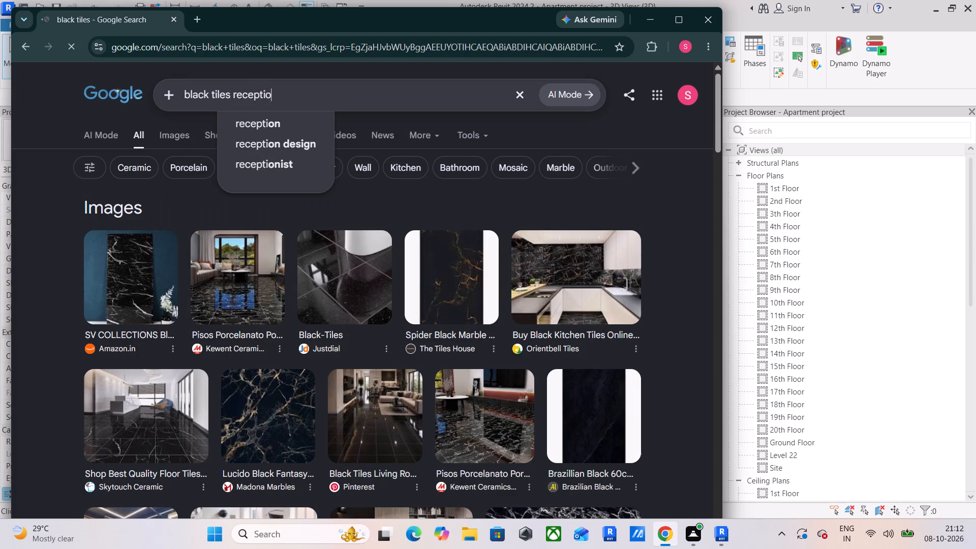
pyautogui.click(275, 153)
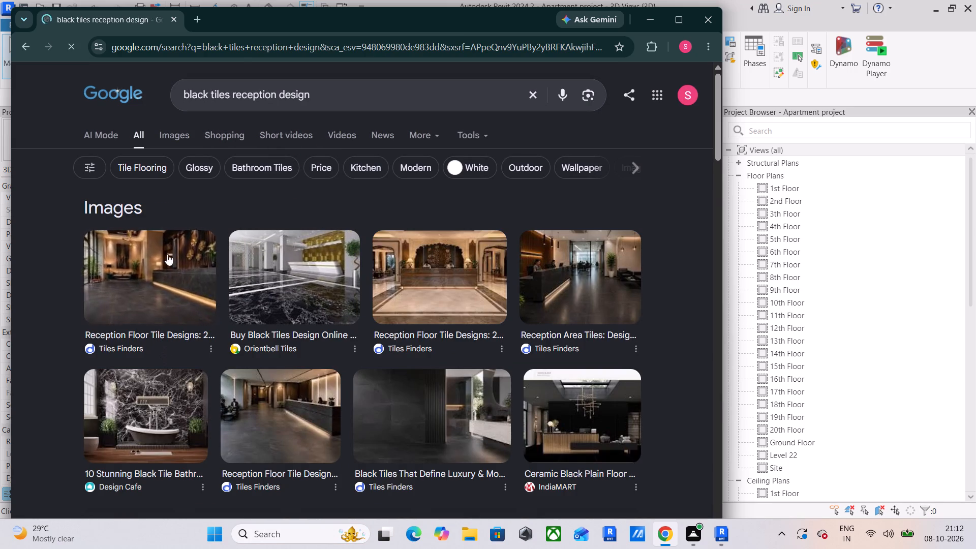
pyautogui.click(176, 130)
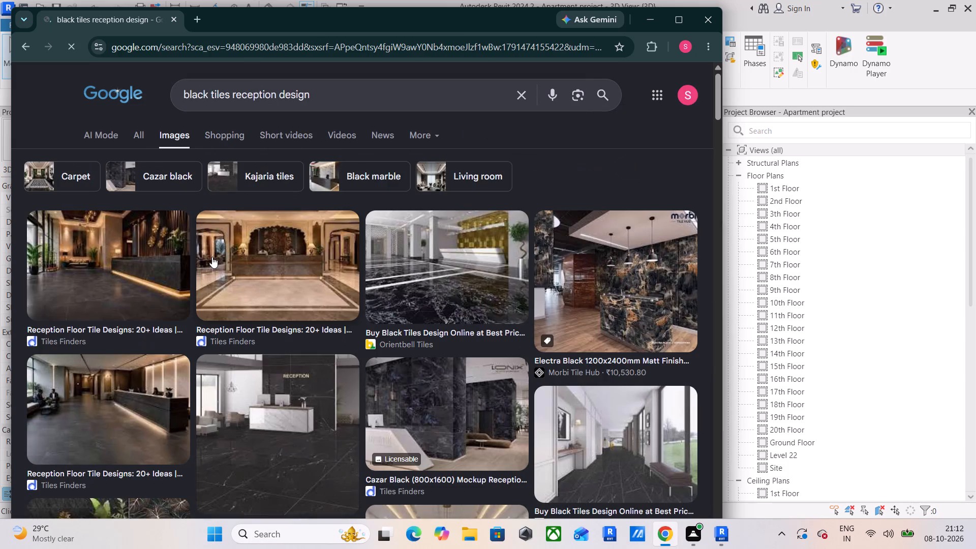
pyautogui.scroll(-2, 338, 326)
pyautogui.scroll(-4, 81, 302)
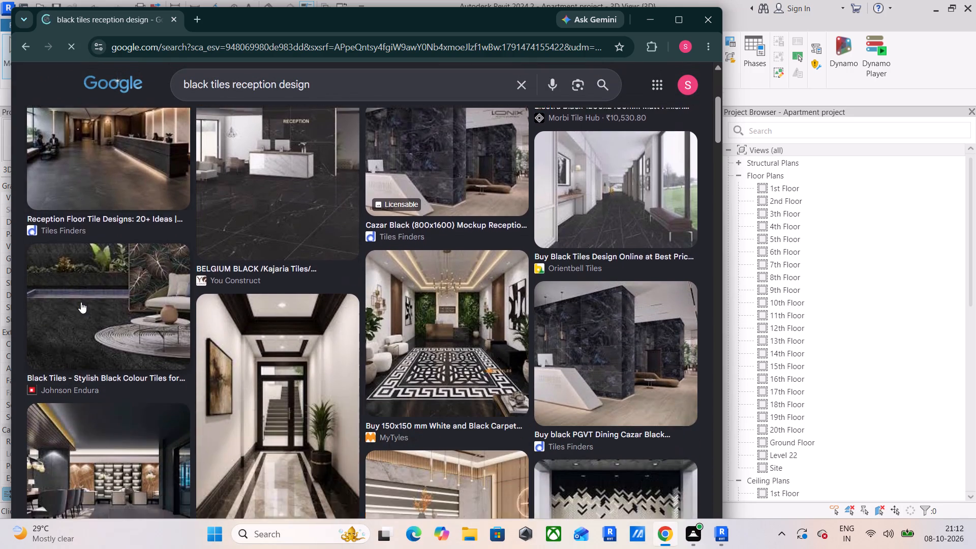
# Search images for "black tiles reception design texture" and look through them for a suitable black floor tile texture.
pyautogui.click(344, 86)
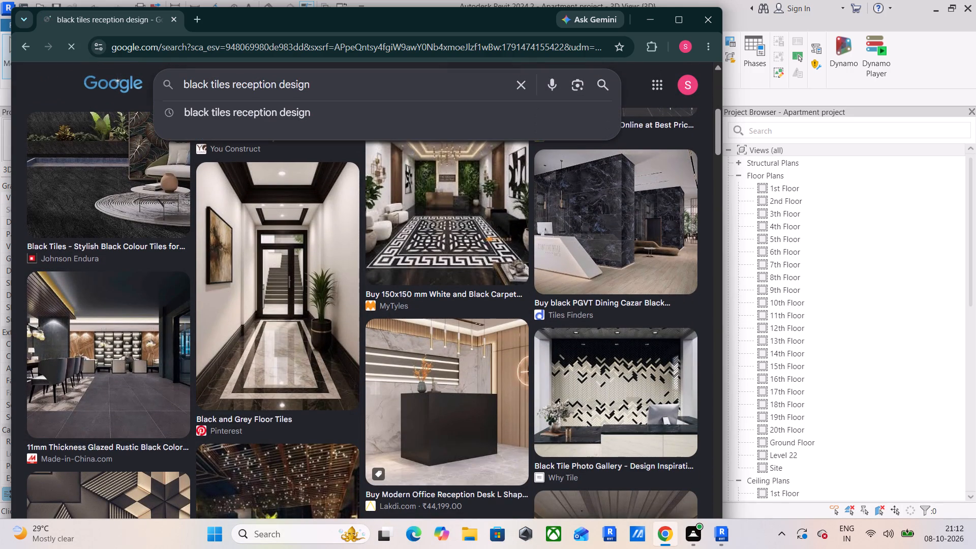
pyautogui.press('space')
pyautogui.write('text')
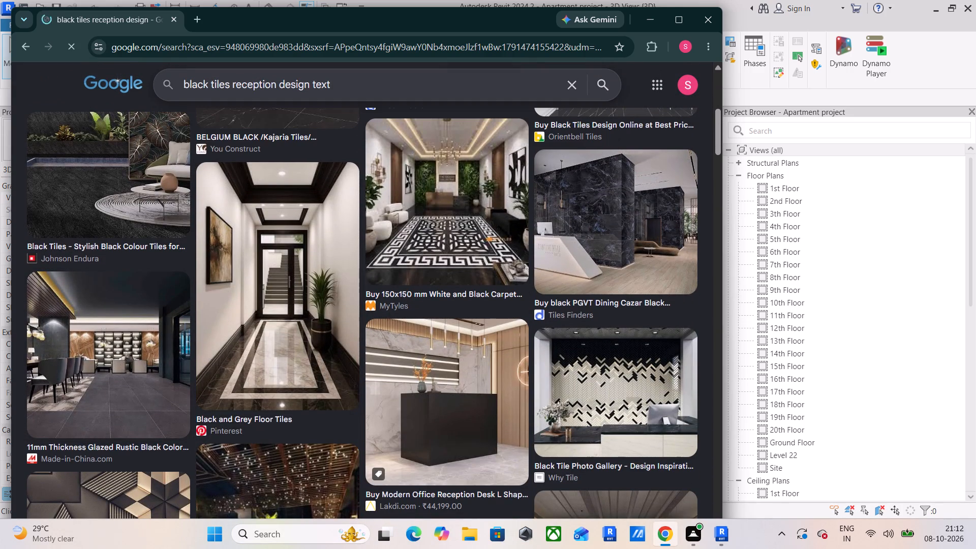
pyautogui.write('ure')
pyautogui.press('Return')
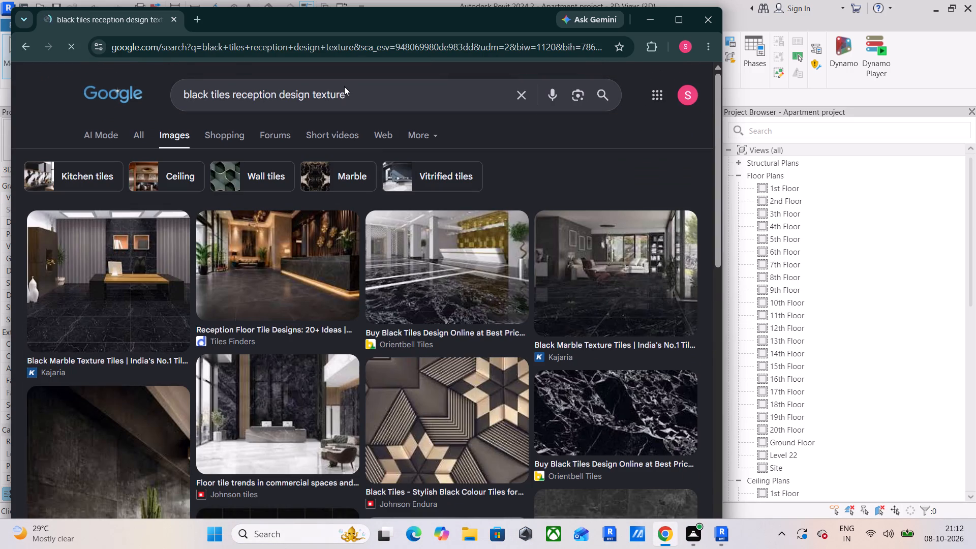
pyautogui.scroll(-4, 266, 270)
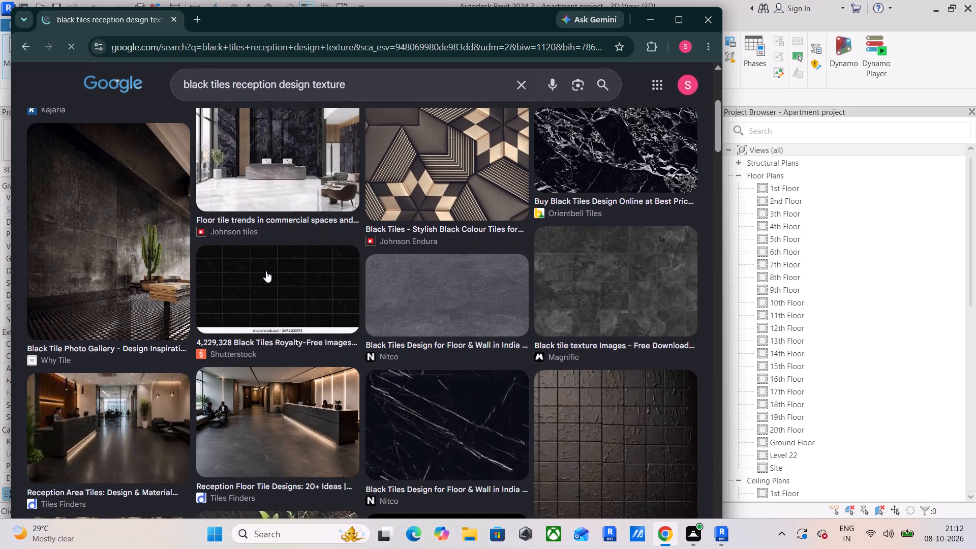
pyautogui.moveTo(265, 271); pyautogui.dragTo(274, 170, button='middle')
pyautogui.scroll(-2, 364, 286)
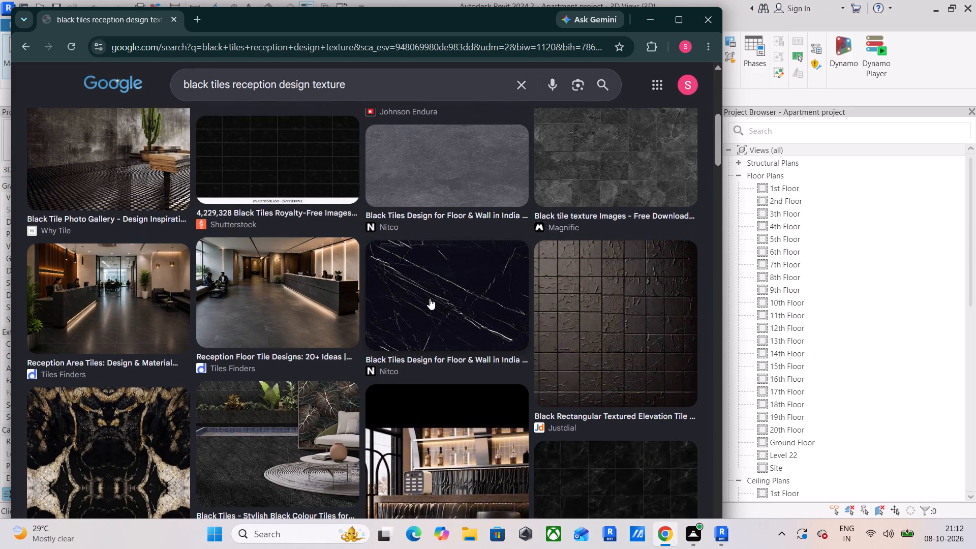
pyautogui.scroll(-6, 430, 298)
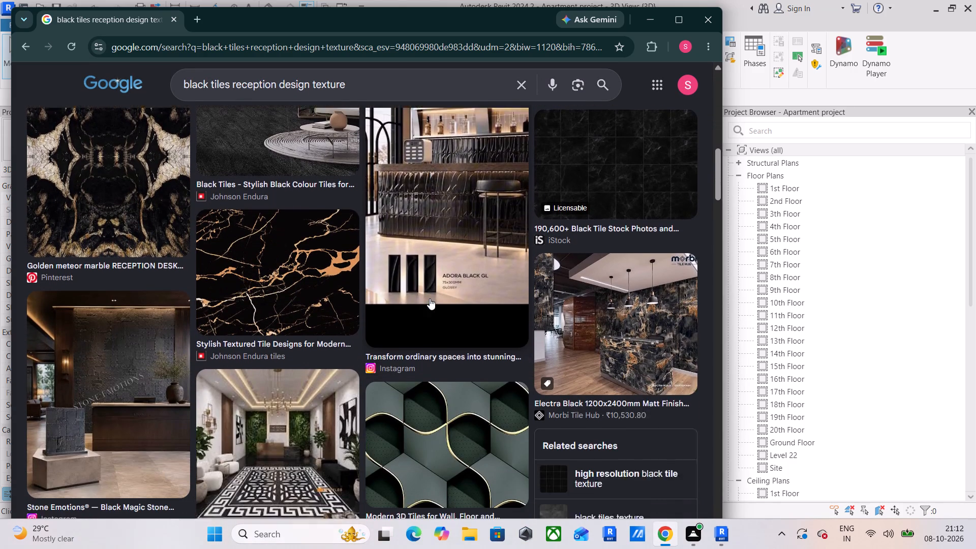
pyautogui.scroll(-5, 430, 298)
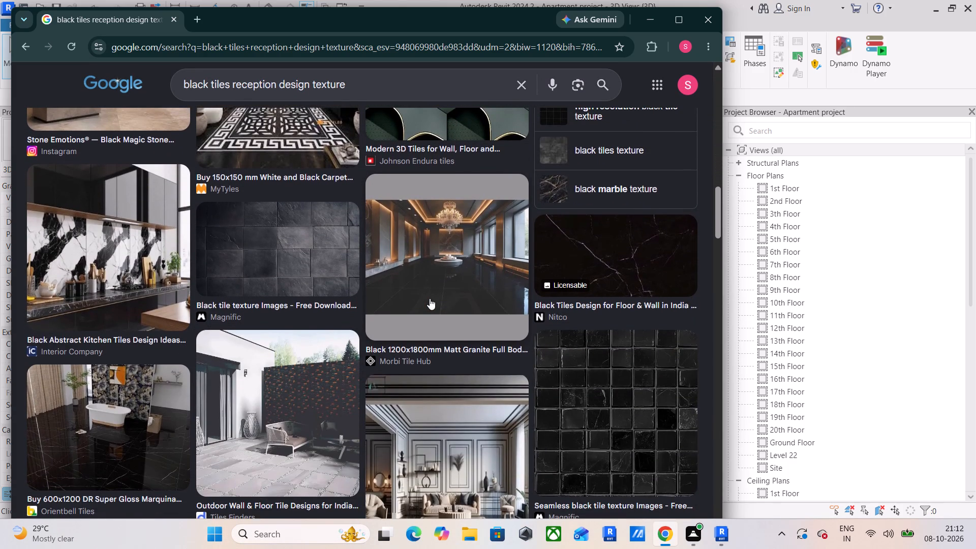
pyautogui.scroll(-8, 430, 298)
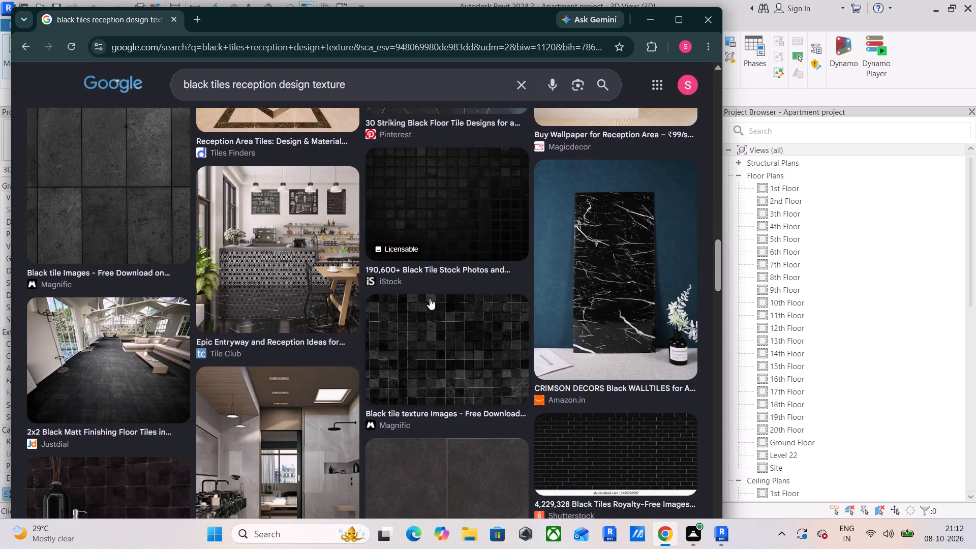
pyautogui.scroll(-5, 430, 298)
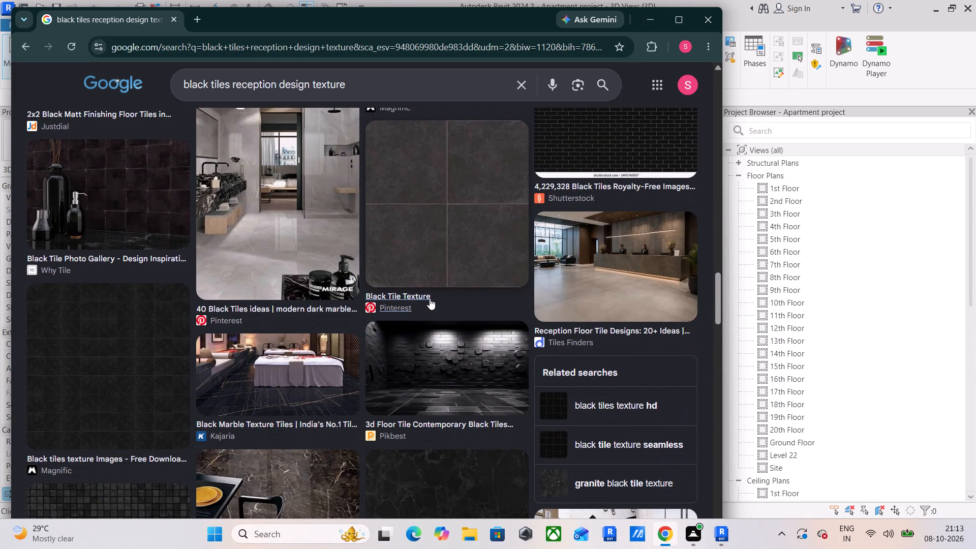
pyautogui.scroll(-4, 430, 298)
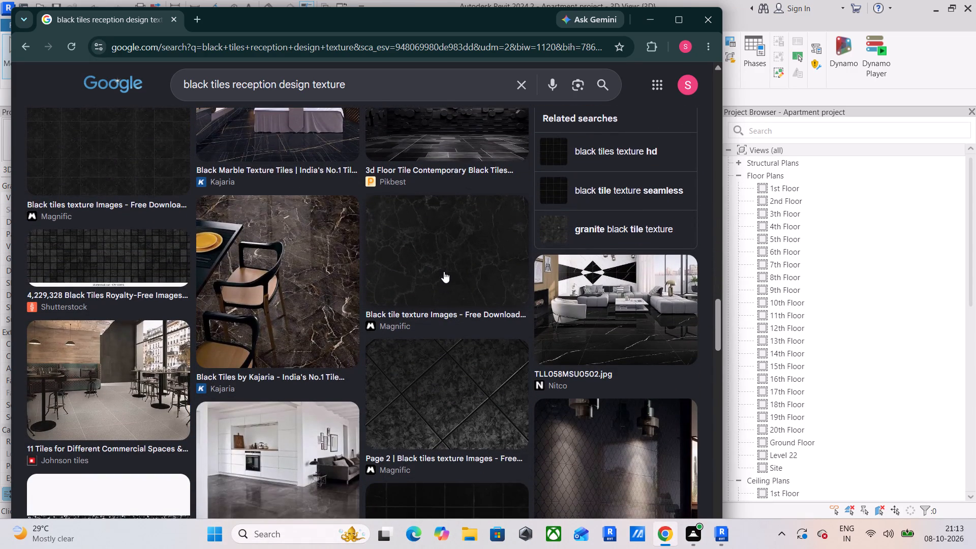
# Save the veined black tile texture image from Magnific to New Volume (D:) as a JPEG named "black tile".
pyautogui.click(444, 271)
pyautogui.rightClick(518, 219)
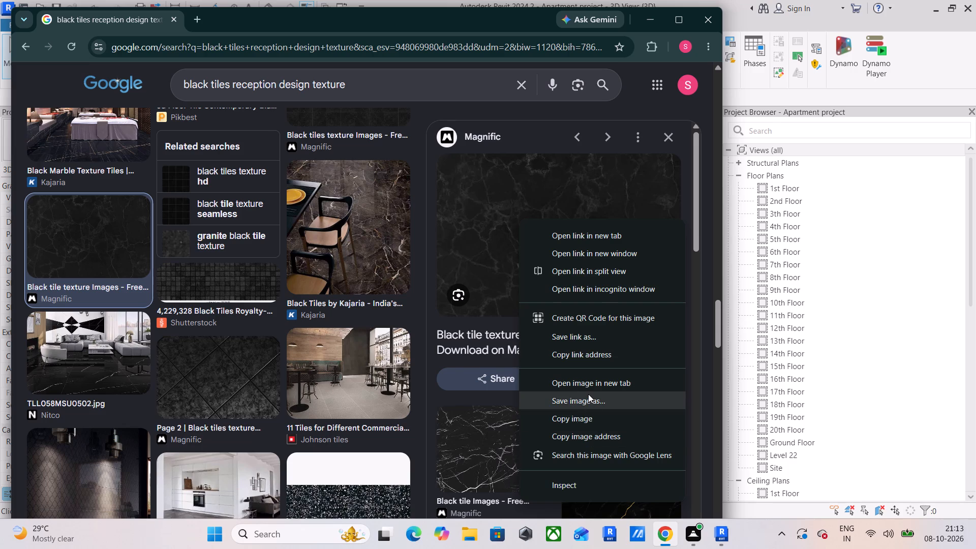
pyautogui.click(588, 394)
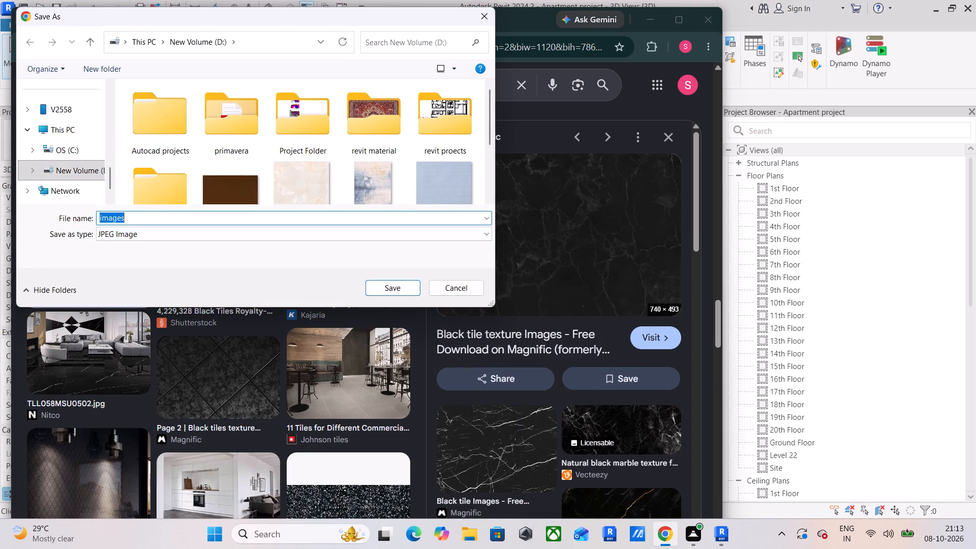
pyautogui.write('black tile')
pyautogui.press('Return')
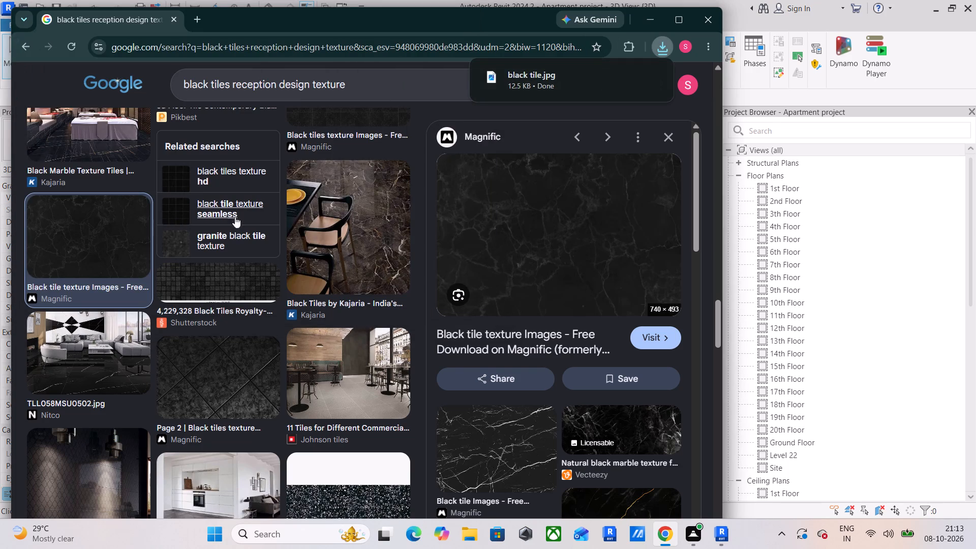
# Switch back to Revit and duplicate the 0 deck(1) material with its assets, naming the copy "0 reception tile".
pyautogui.click(715, 24)
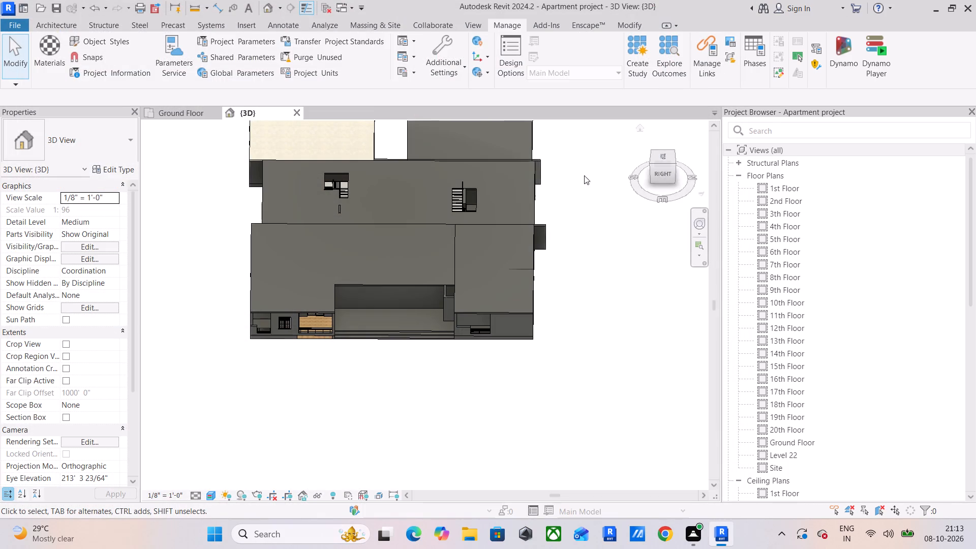
pyautogui.click(33, 51)
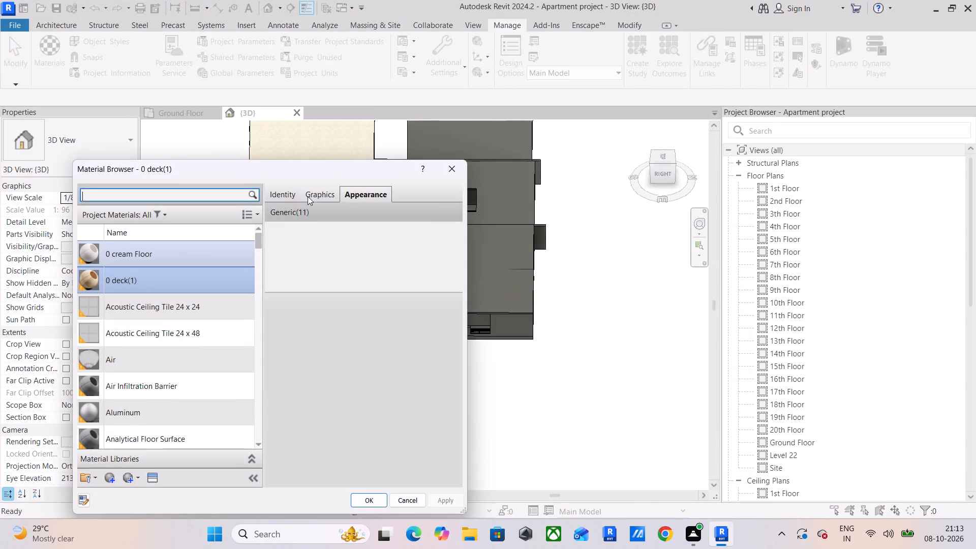
pyautogui.rightClick(132, 288)
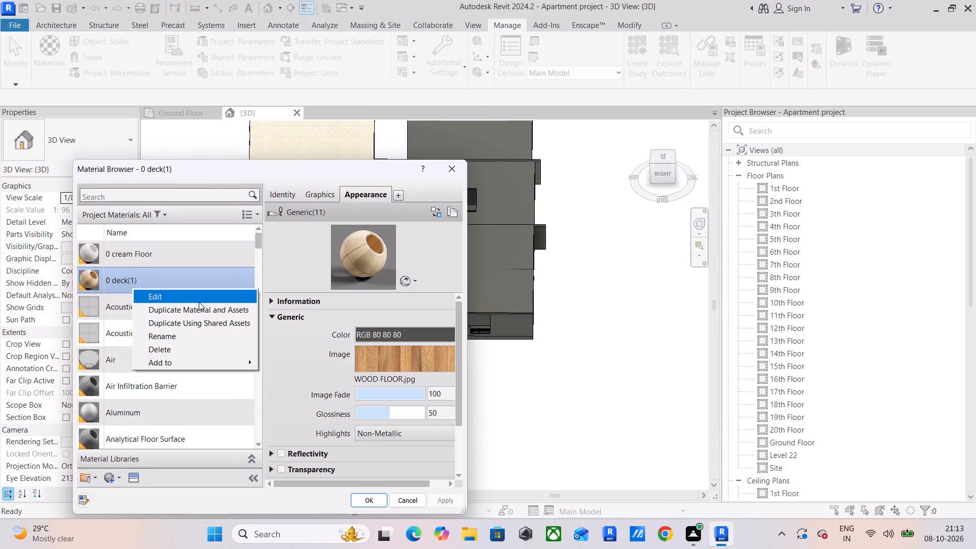
pyautogui.click(199, 302)
pyautogui.click(135, 274)
pyautogui.rightClick(135, 274)
pyautogui.click(174, 292)
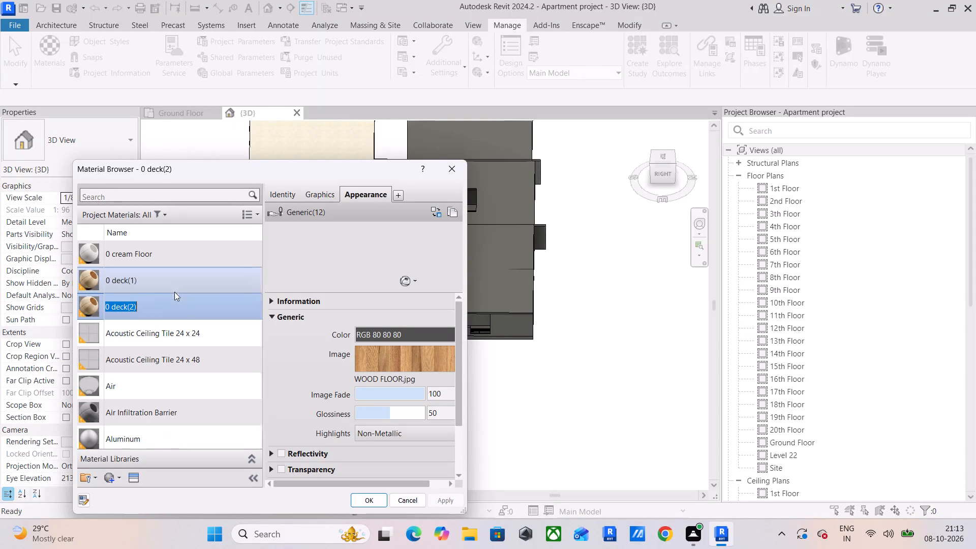
pyautogui.write('0')
pyautogui.press('space')
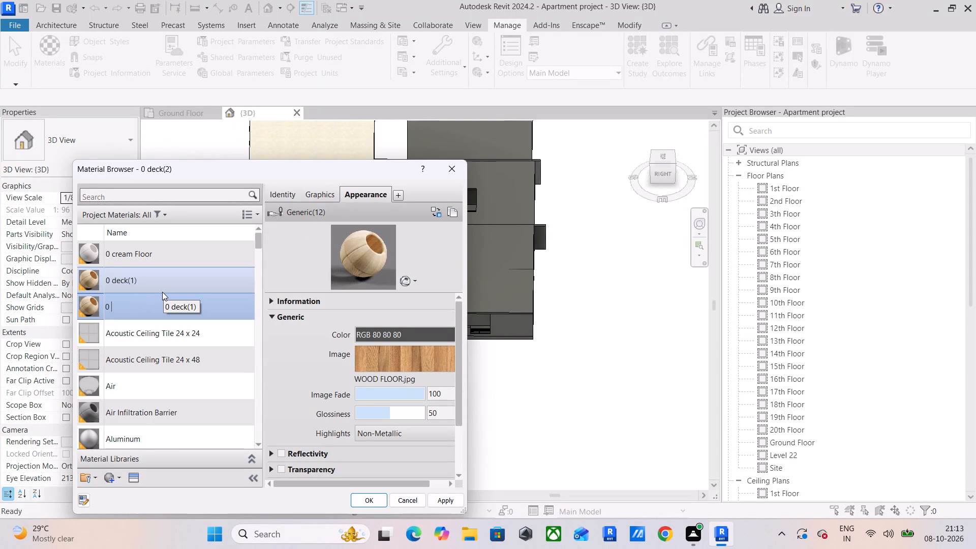
pyautogui.press('b')
pyautogui.press('BackSpace')
pyautogui.write('reception t')
pyautogui.write('ile')
pyautogui.press('Return')
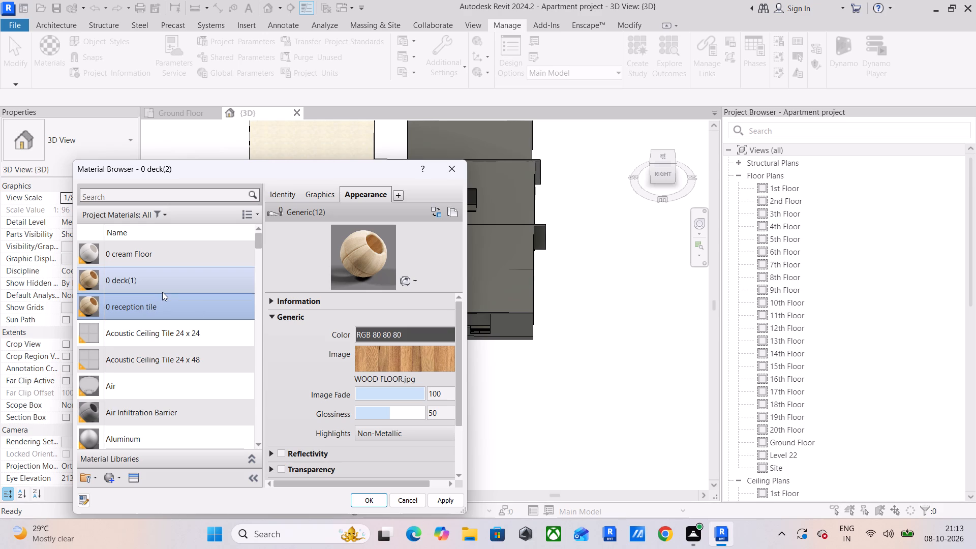
# Replace the 0 reception tile material's image with black tile.jpg from New Volume (D:), set its sample size to 7'-0", and apply.
pyautogui.click(384, 360)
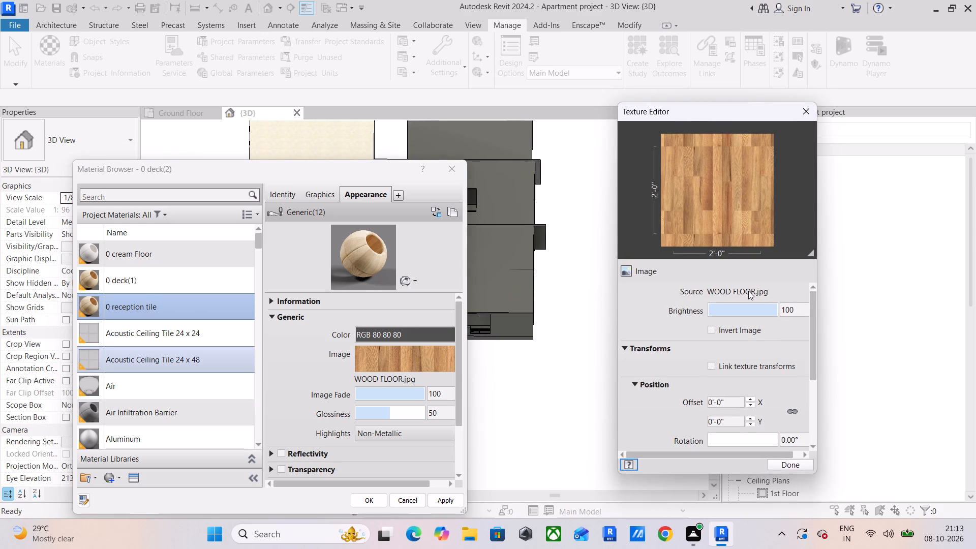
pyautogui.click(748, 291)
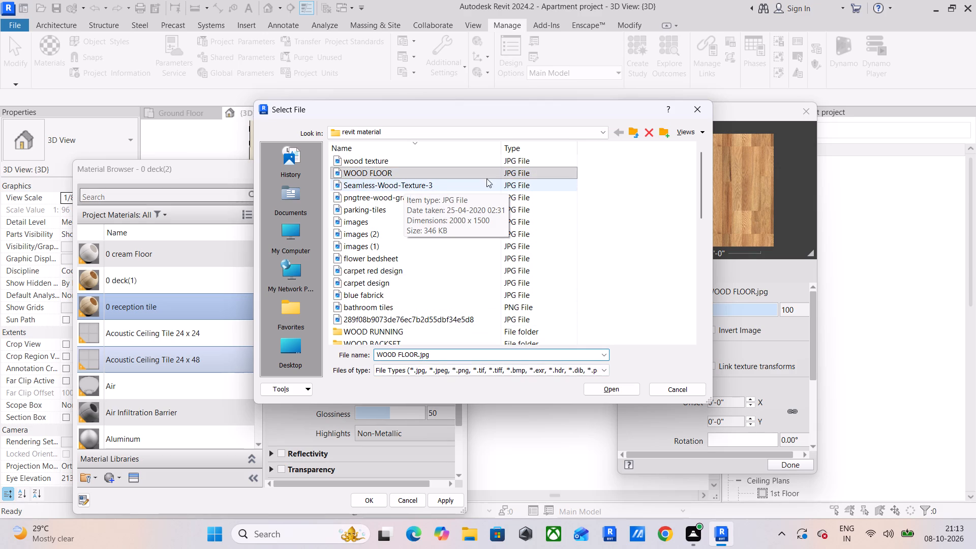
pyautogui.click(637, 128)
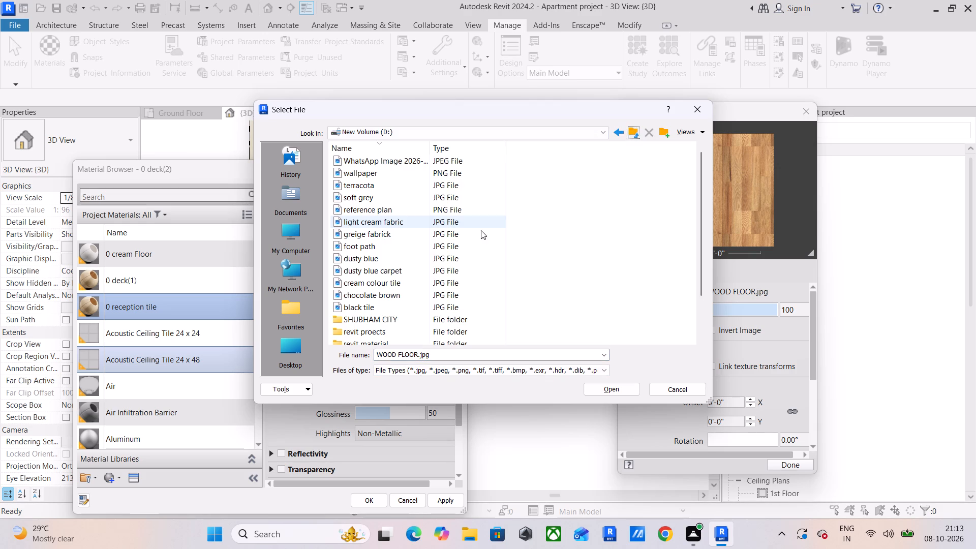
pyautogui.doubleClick(408, 307)
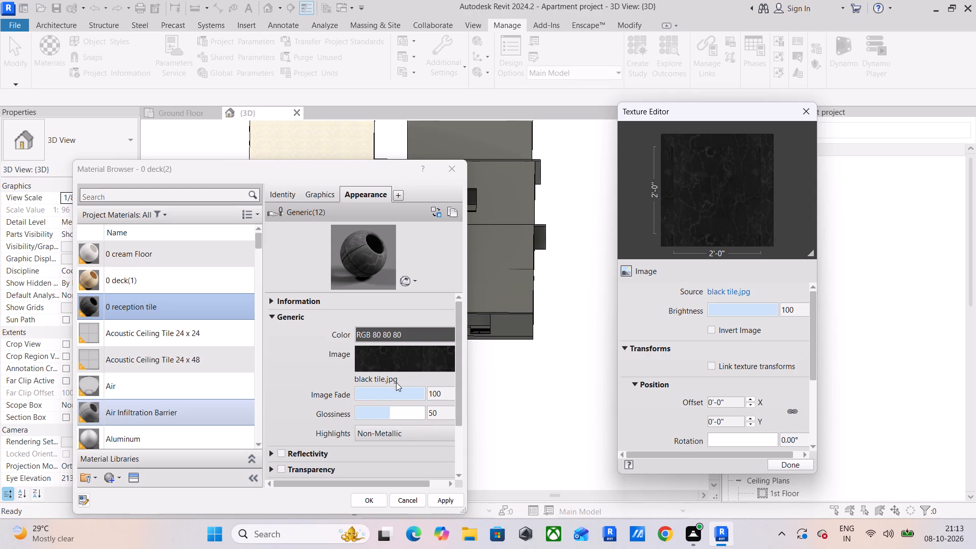
pyautogui.scroll(-5, 685, 362)
pyautogui.click(729, 362)
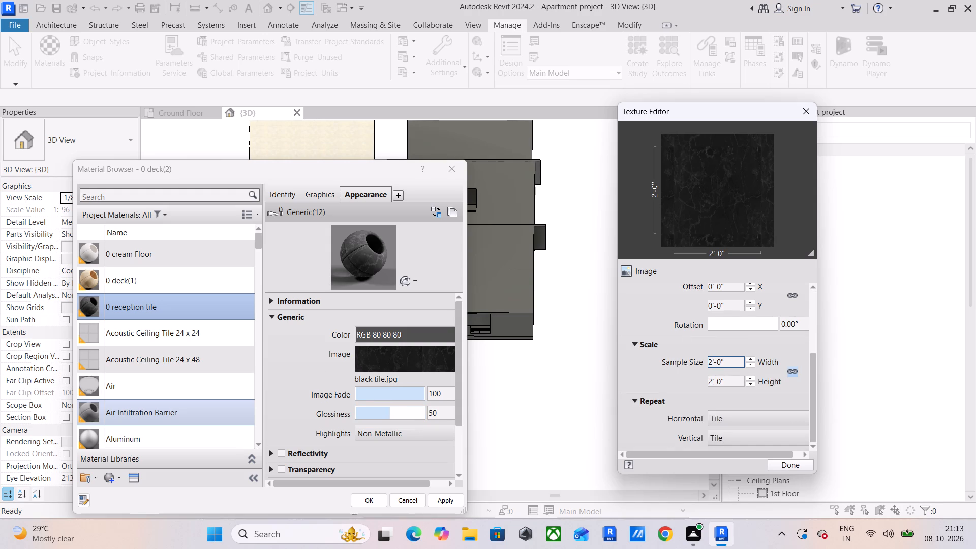
pyautogui.write("7'")
pyautogui.press('Return')
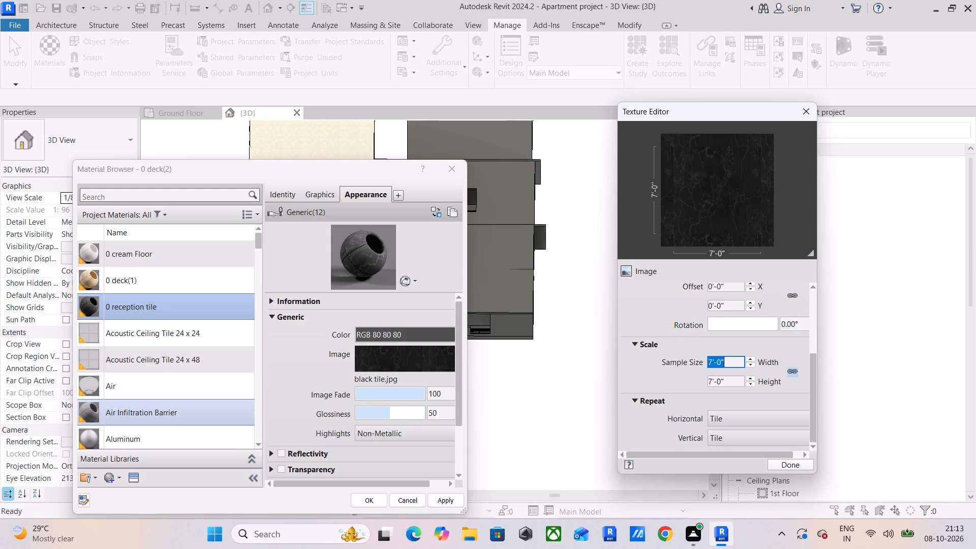
pyautogui.click(788, 461)
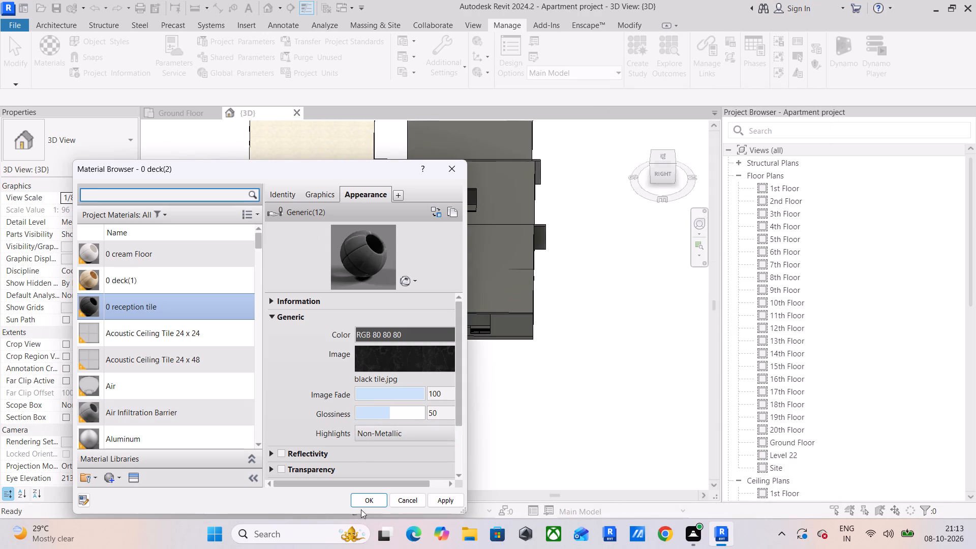
pyautogui.click(450, 499)
pyautogui.click(362, 497)
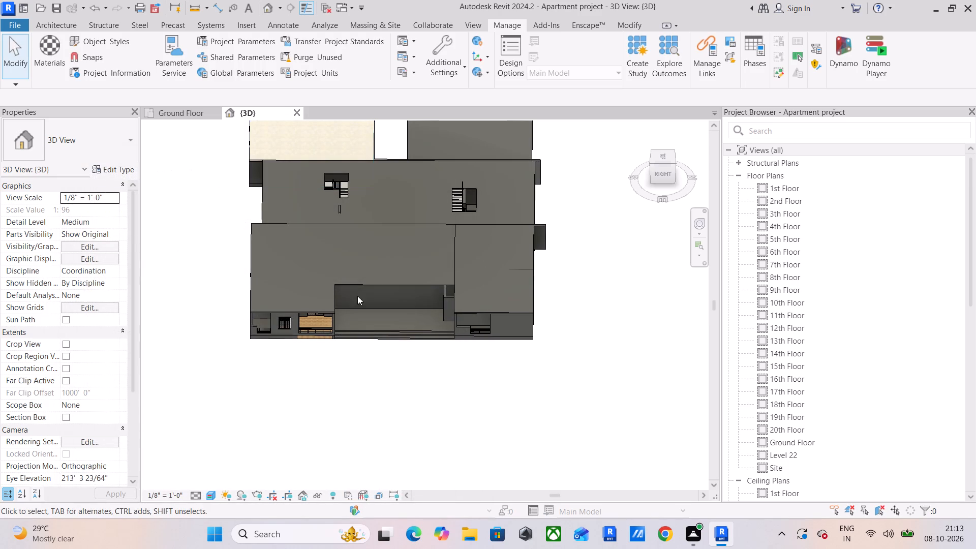
# Duplicate the Generic - 12" type of the Ground Floor reception floor as a new floor type named "reception".
pyautogui.scroll(3, 345, 273)
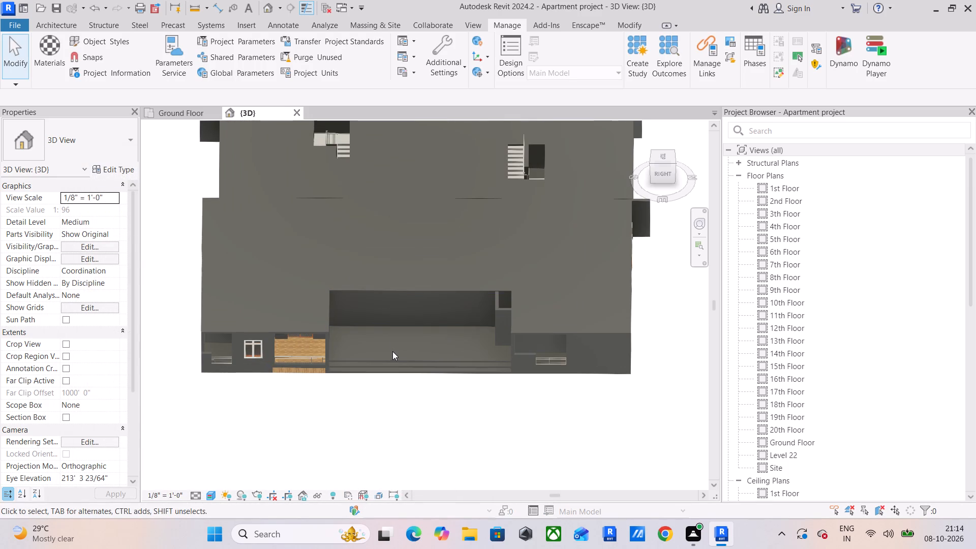
pyautogui.click(392, 355)
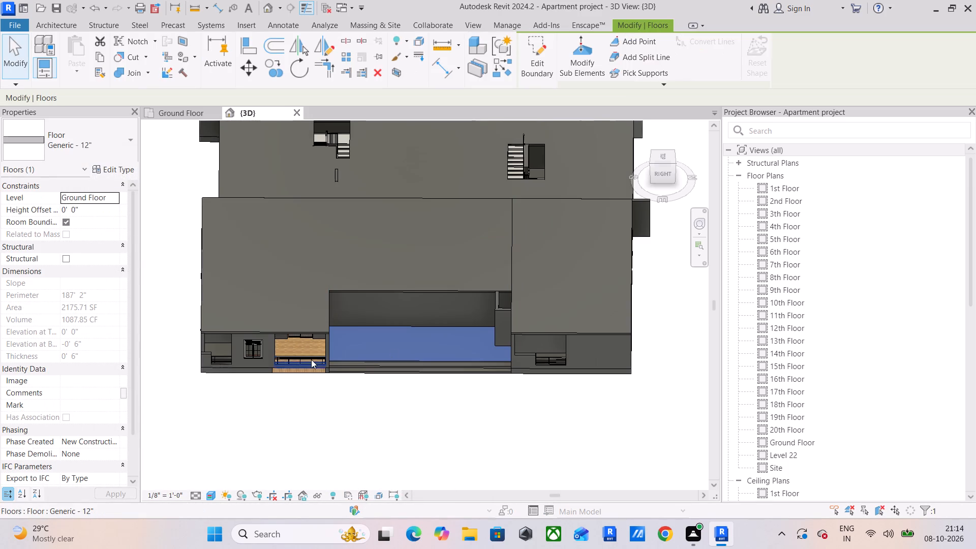
pyautogui.click(116, 172)
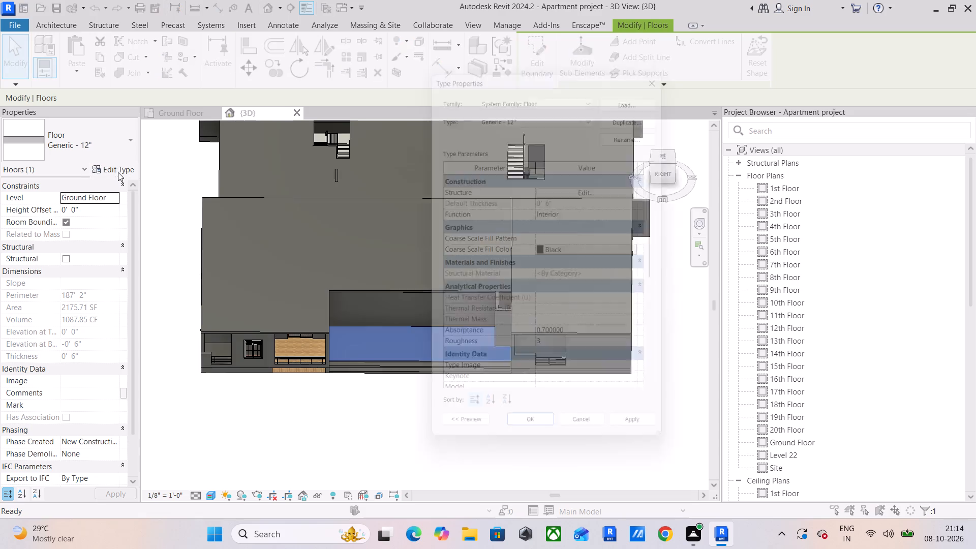
pyautogui.click(632, 103)
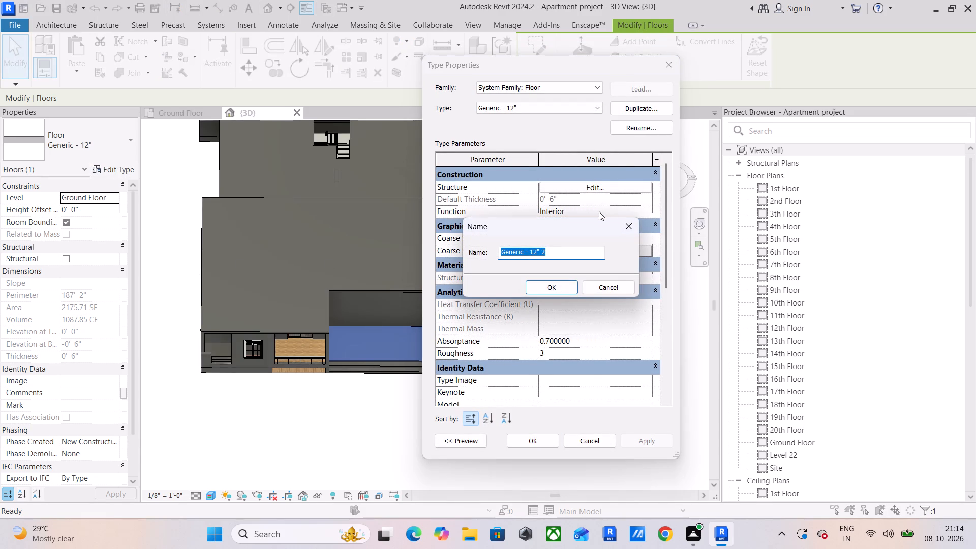
pyautogui.write('reception')
pyautogui.press('space')
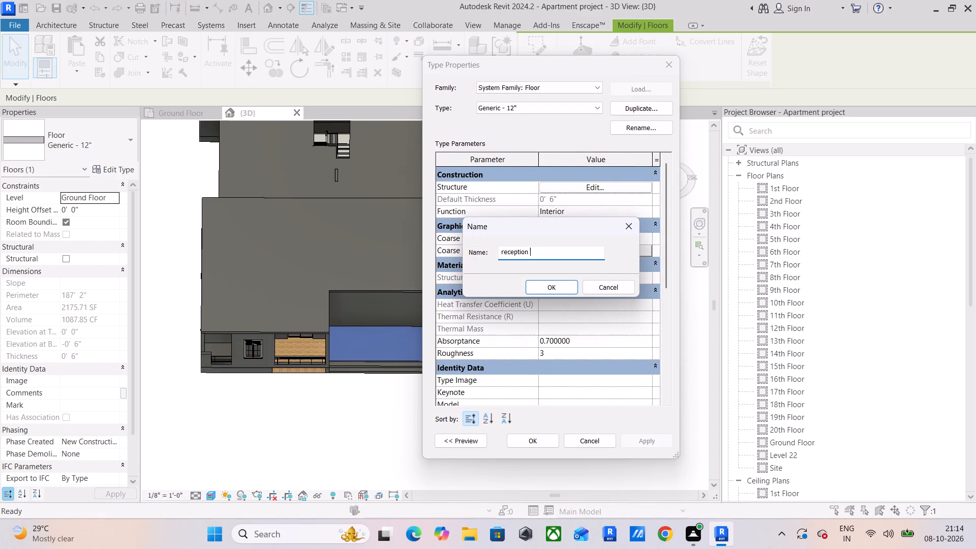
pyautogui.click(536, 289)
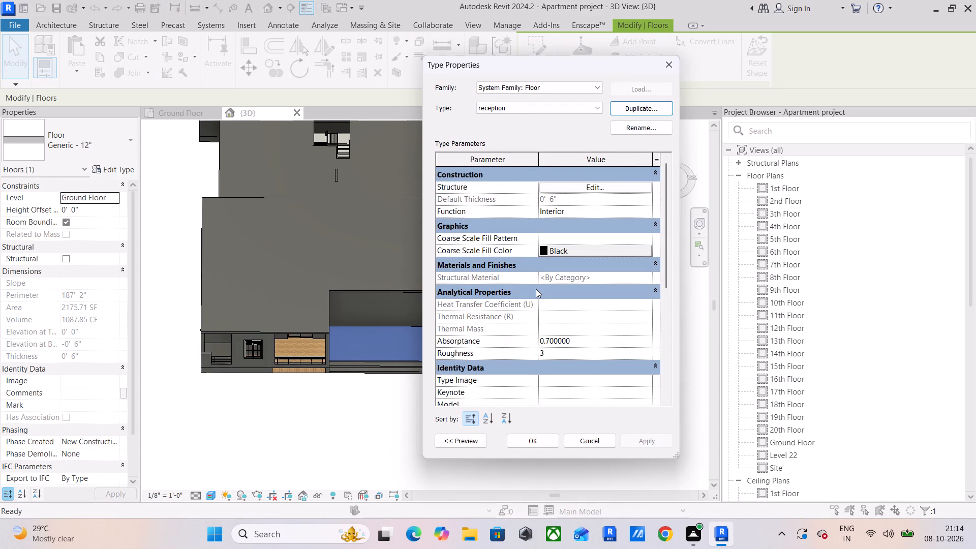
# Assign the 0 reception tile material to the reception floor type's structure layer and apply the type to the floor.
pyautogui.click(604, 186)
pyautogui.click(524, 195)
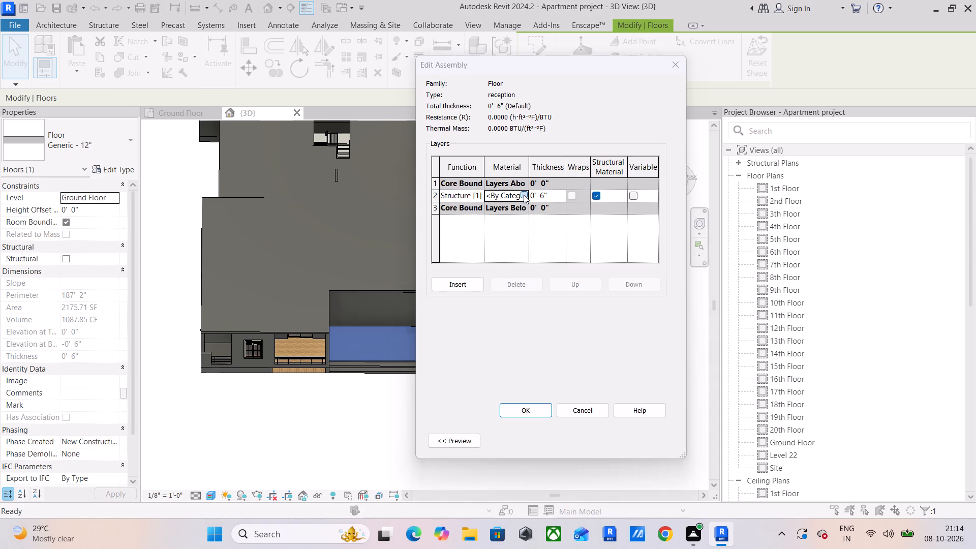
pyautogui.click(147, 311)
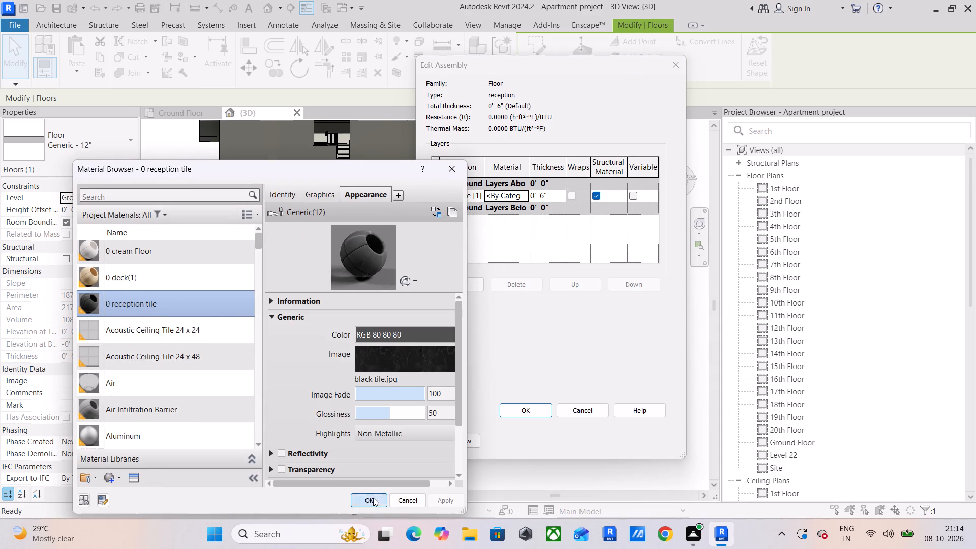
pyautogui.click(373, 498)
pyautogui.click(527, 413)
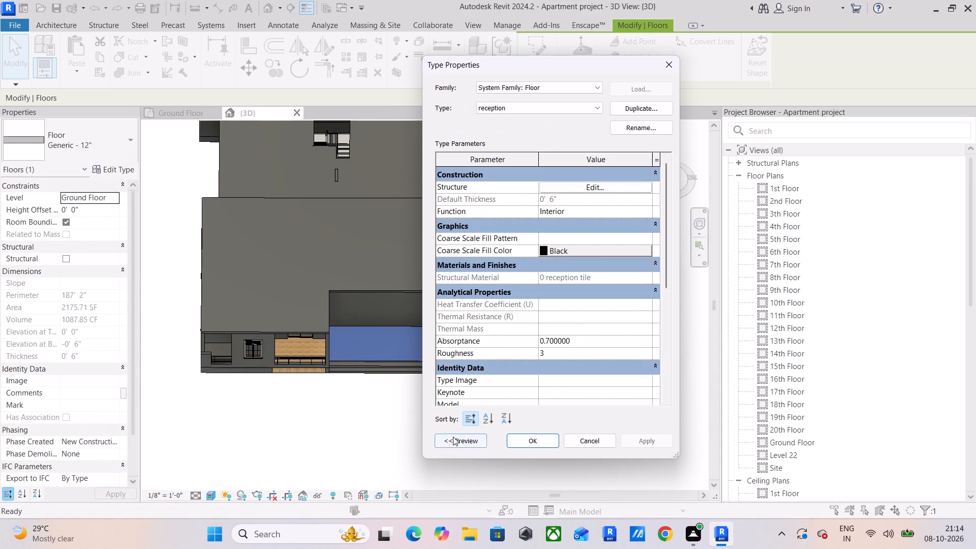
pyautogui.click(659, 437)
pyautogui.click(548, 439)
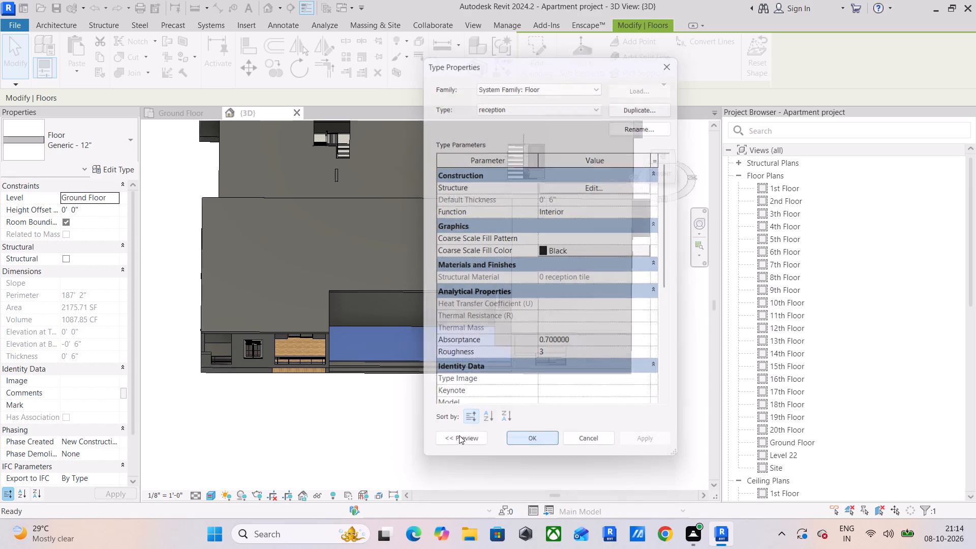
pyautogui.click(327, 408)
# Inspect the black tile finish on the reception floor and the surrounding building in the 3D view.
pyautogui.scroll(11, 403, 313)
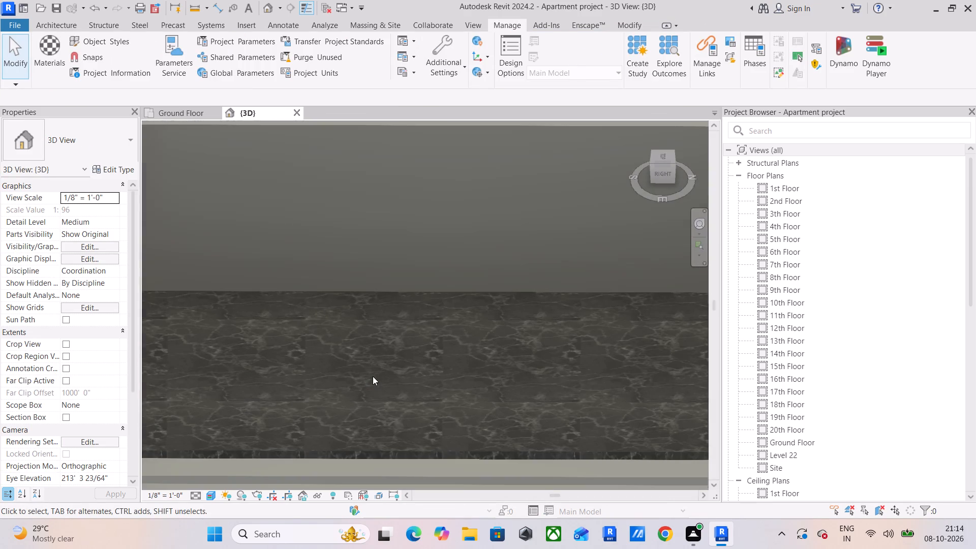
pyautogui.scroll(-6, 373, 376)
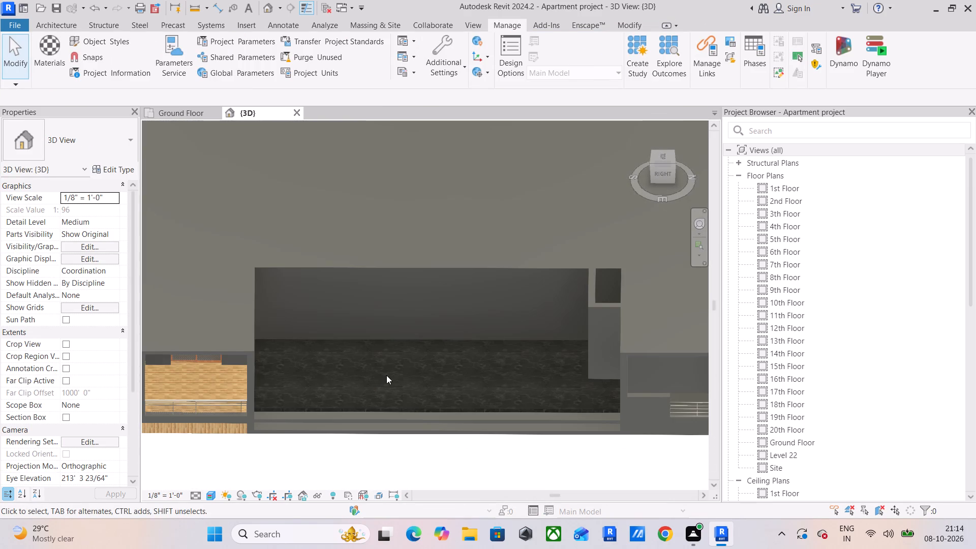
pyautogui.scroll(-3, 386, 375)
pyautogui.keyDown('shift'); pyautogui.moveTo(375, 403); pyautogui.dragTo(444, 404, button='middle'); pyautogui.keyUp('shift')
pyautogui.scroll(-3, 497, 363)
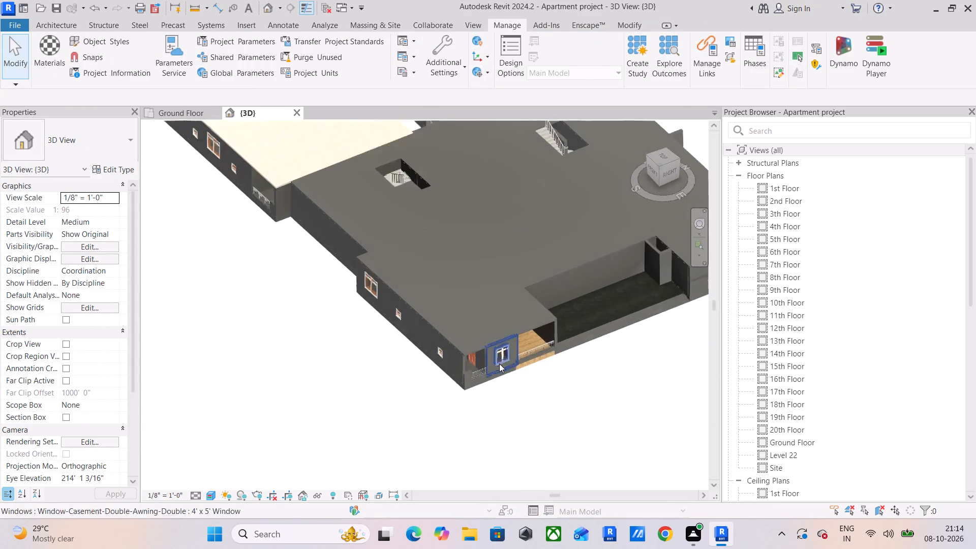
pyautogui.scroll(-1, 499, 363)
pyautogui.moveTo(537, 360); pyautogui.dragTo(456, 400, button='middle')
# Switch to the Ground Floor plan and look over the reception area and its surrounding walls.
pyautogui.click(171, 109)
pyautogui.moveTo(567, 297); pyautogui.dragTo(564, 299, button='middle')
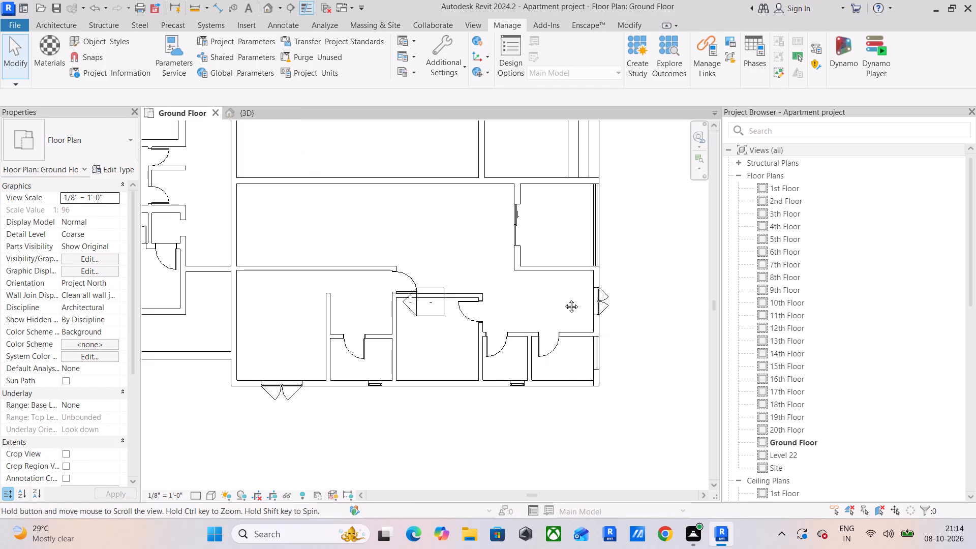
pyautogui.moveTo(564, 299); pyautogui.dragTo(477, 313, button='middle')
pyautogui.moveTo(514, 324); pyautogui.dragTo(589, 357, button='middle')
pyautogui.scroll(-4, 589, 357)
pyautogui.moveTo(581, 346); pyautogui.dragTo(475, 412, button='middle')
pyautogui.scroll(4, 418, 315)
pyautogui.moveTo(379, 243); pyautogui.dragTo(478, 282, button='middle')
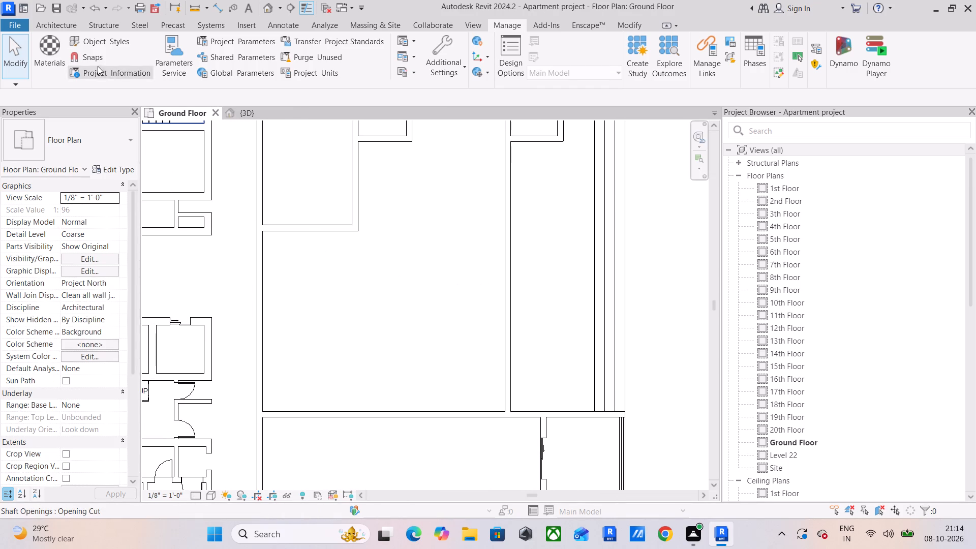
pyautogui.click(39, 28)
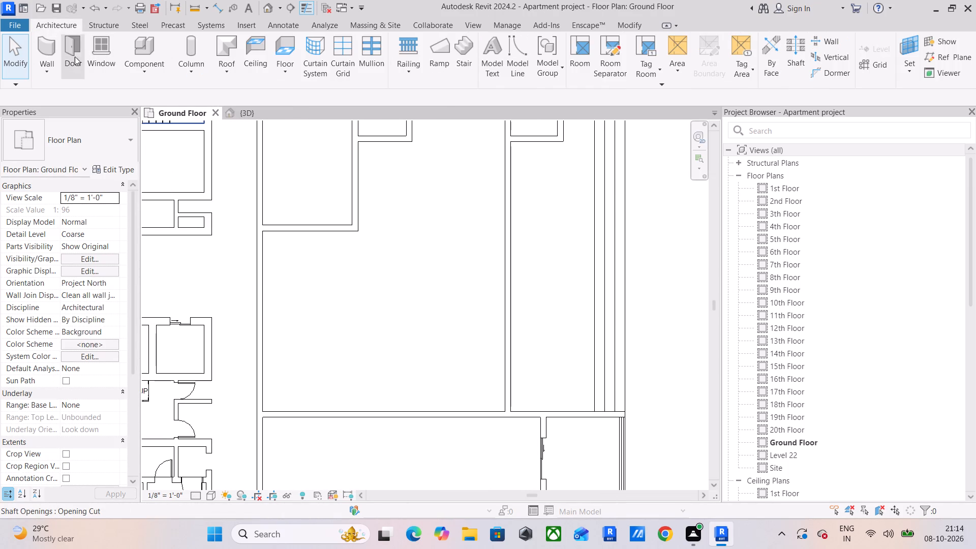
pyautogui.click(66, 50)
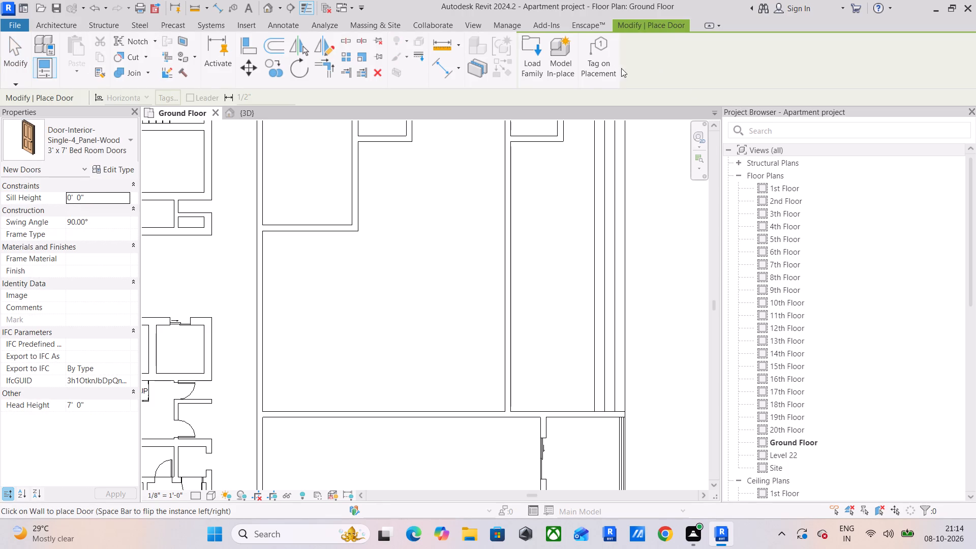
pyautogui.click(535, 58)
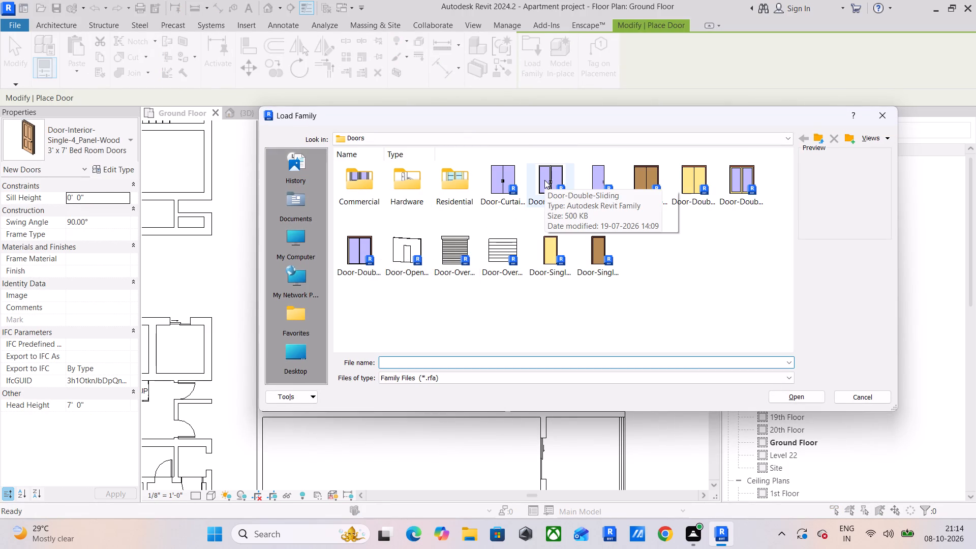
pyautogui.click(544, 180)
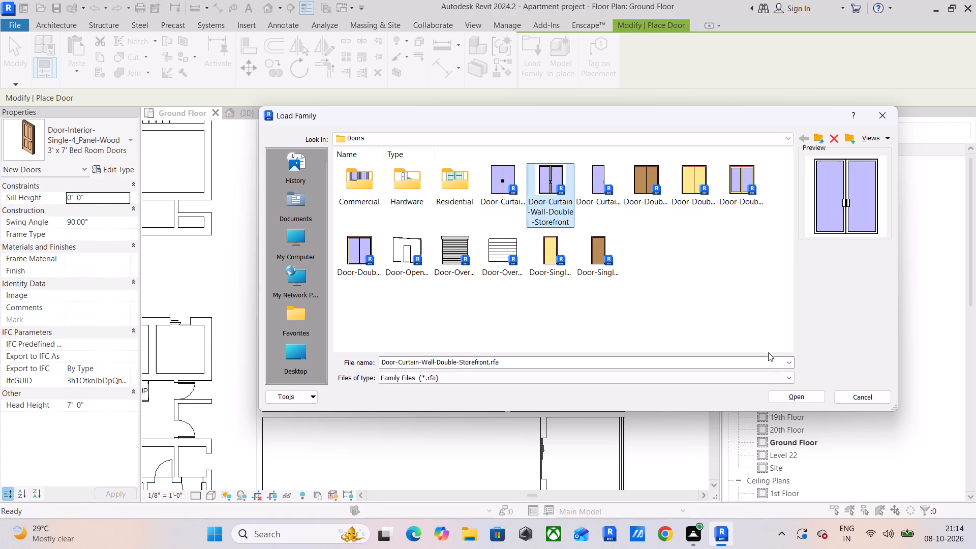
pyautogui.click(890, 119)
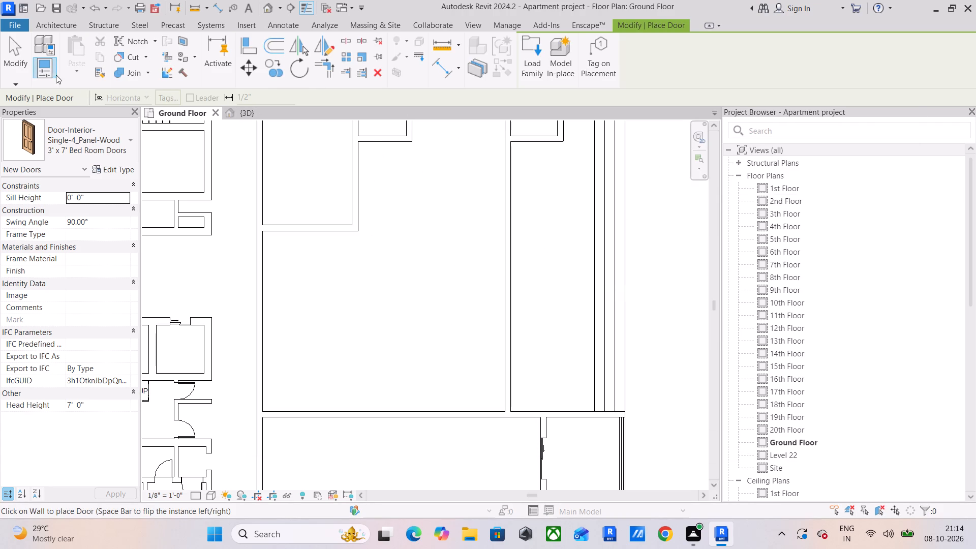
# Draw a Curtain Wall 1 segment about 30' long along the reception's front 9" exterior wall in the Ground Floor plan.
pyautogui.click(59, 23)
pyautogui.click(50, 45)
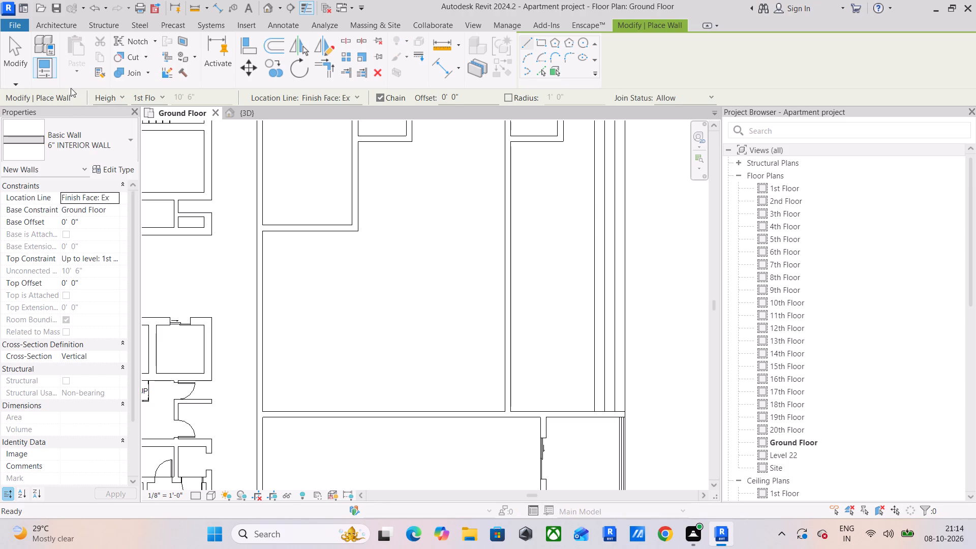
pyautogui.click(115, 142)
pyautogui.scroll(-6, 64, 233)
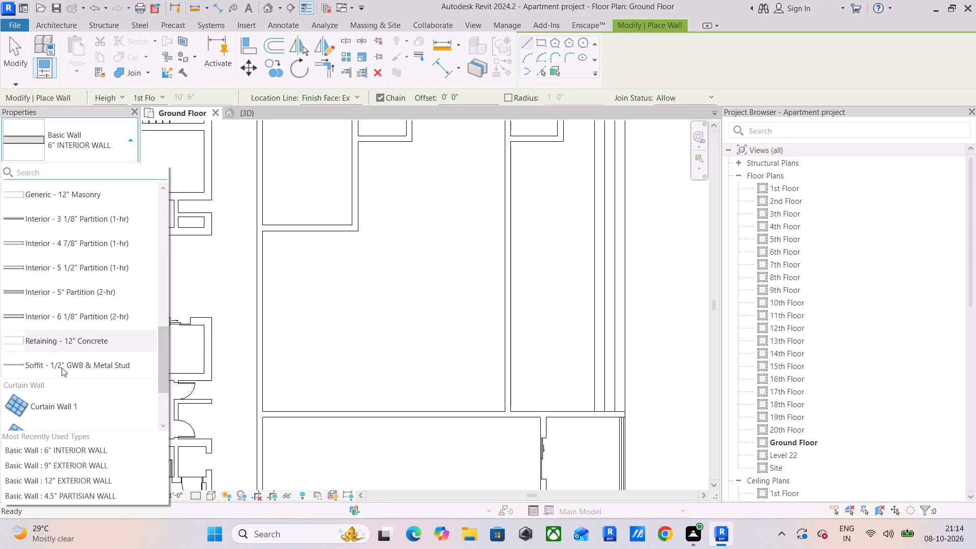
pyautogui.click(60, 398)
pyautogui.scroll(2, 511, 370)
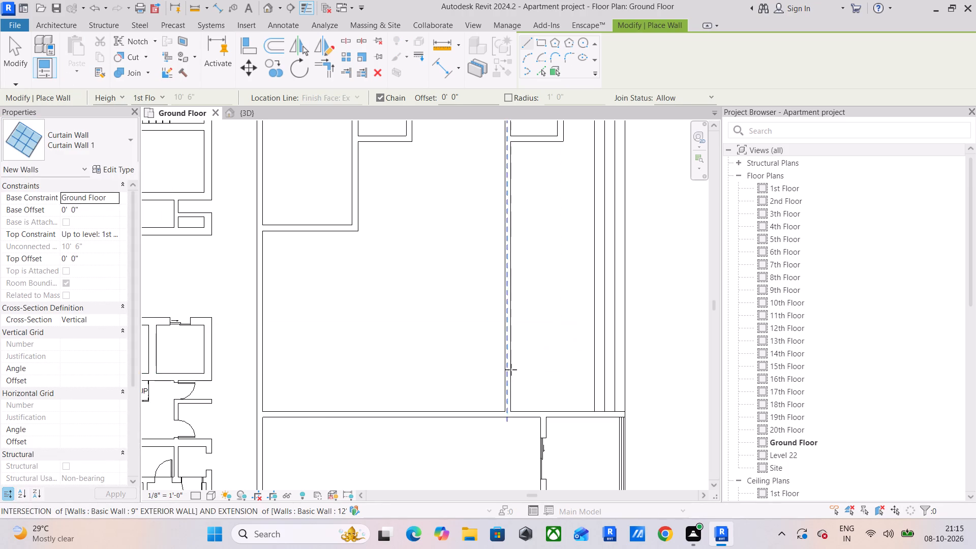
pyautogui.scroll(3, 511, 370)
pyautogui.click(507, 386)
pyautogui.scroll(-5, 501, 253)
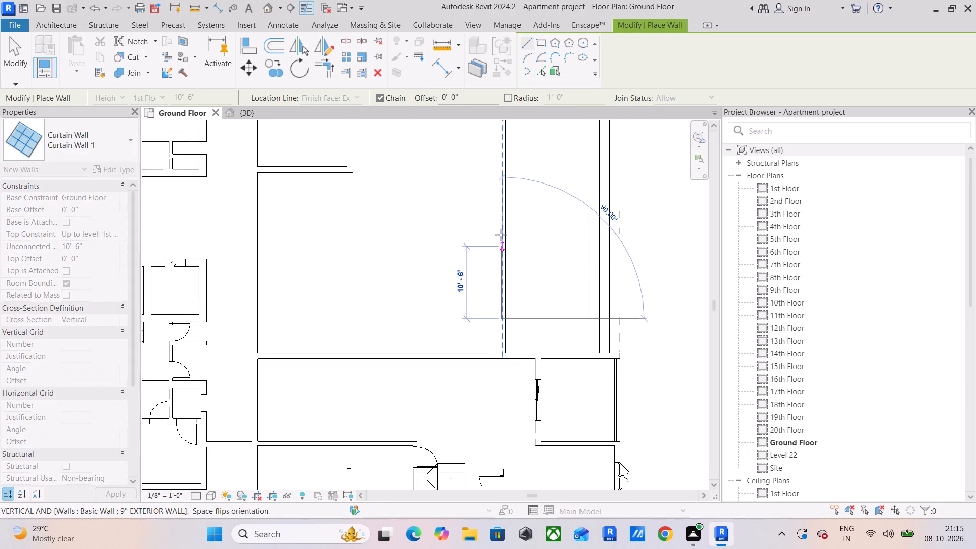
pyautogui.moveTo(501, 235); pyautogui.dragTo(510, 468, button='middle')
pyautogui.scroll(4, 513, 350)
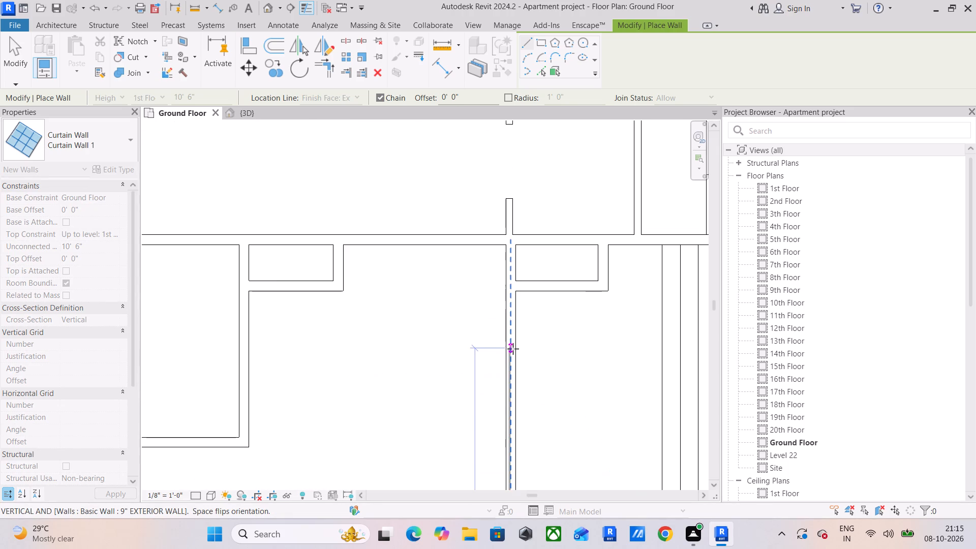
pyautogui.click(513, 342)
pyautogui.scroll(-4, 513, 342)
pyautogui.moveTo(513, 342); pyautogui.dragTo(514, 251, button='middle')
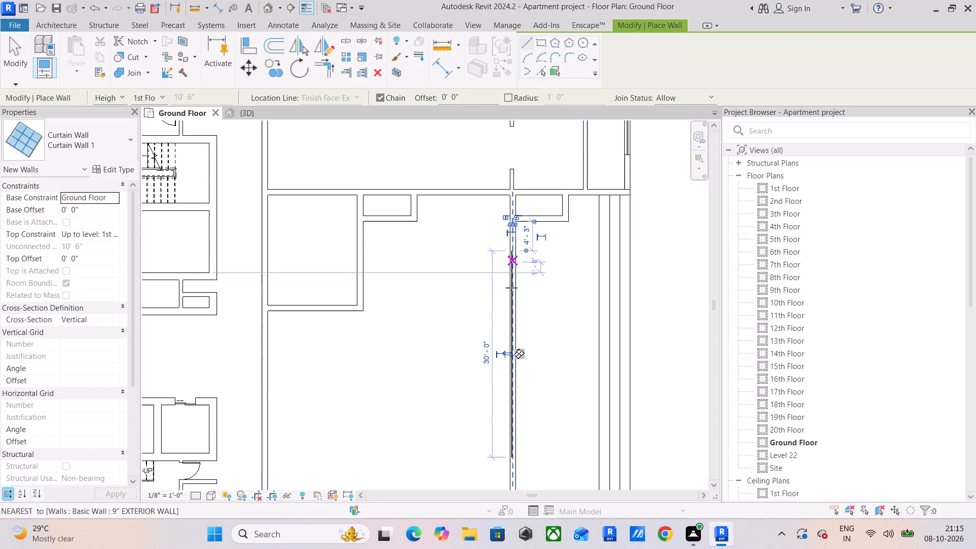
# Enable Automatically Embed in the Curtain Wall 1 type properties.
pyautogui.click(117, 169)
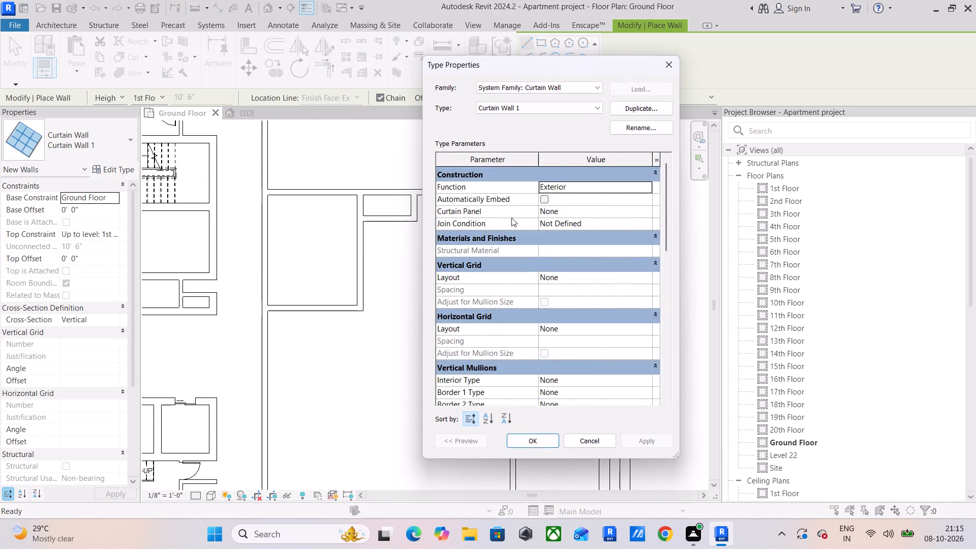
pyautogui.click(545, 198)
pyautogui.click(650, 439)
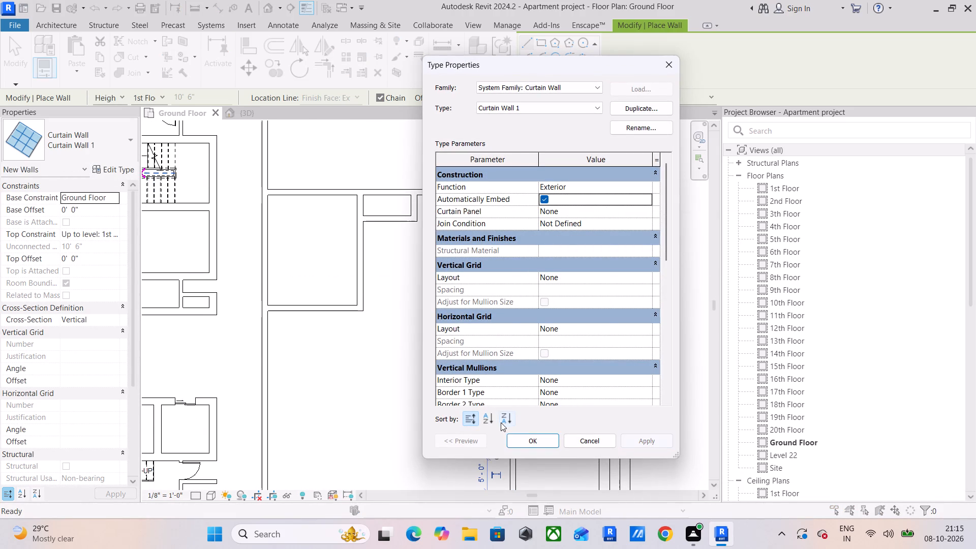
pyautogui.click(538, 437)
pyautogui.moveTo(536, 396); pyautogui.dragTo(532, 331, button='middle')
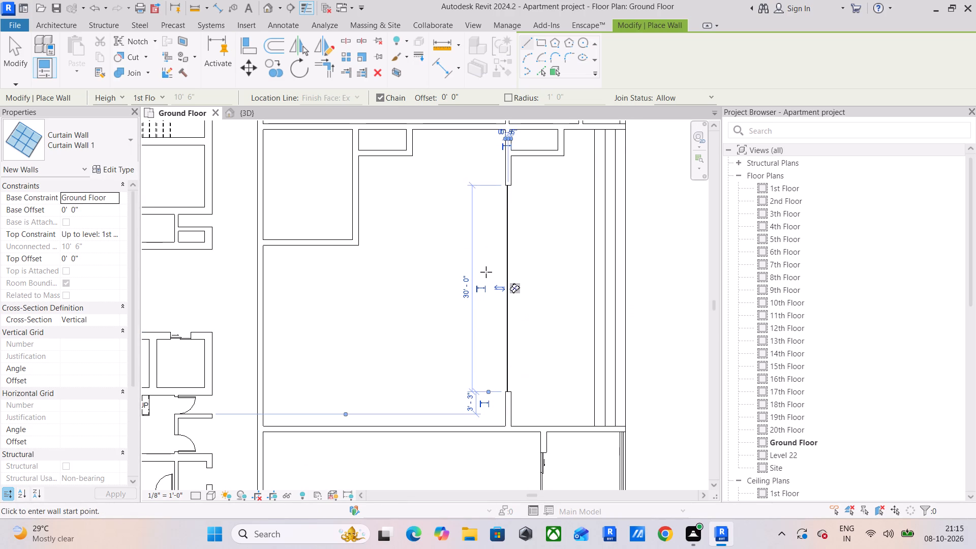
pyautogui.scroll(5, 489, 271)
pyautogui.scroll(-4, 540, 278)
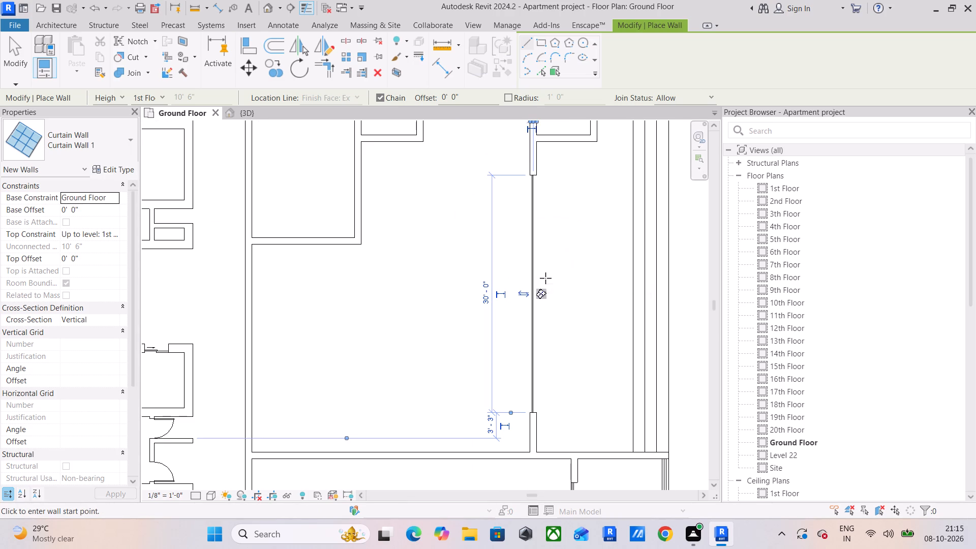
# In the 3D view, set the reception curtain wall's base offset to 1' and its top offset to -2'.
pyautogui.click(241, 108)
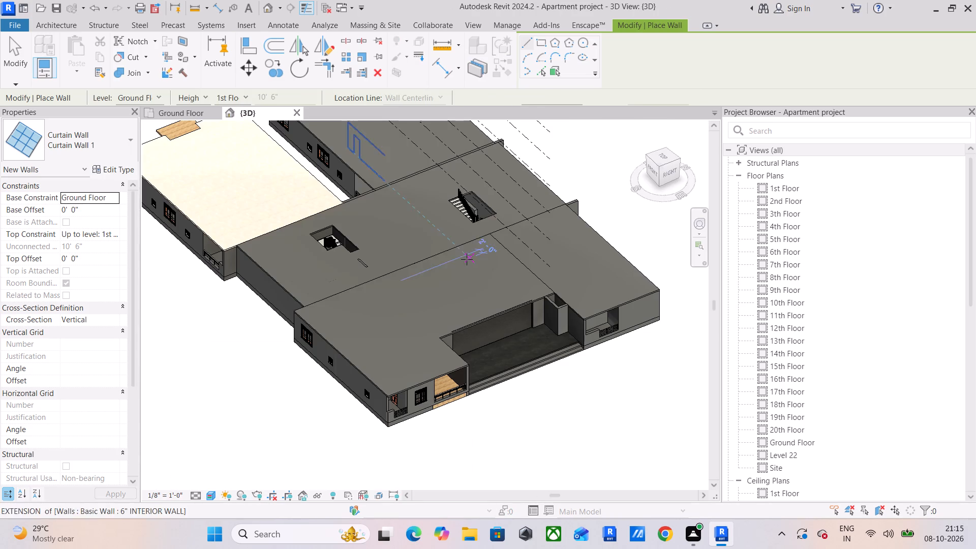
pyautogui.scroll(5, 481, 329)
pyautogui.keyDown('shift'); pyautogui.moveTo(456, 321); pyautogui.dragTo(447, 272, button='middle'); pyautogui.keyUp('shift')
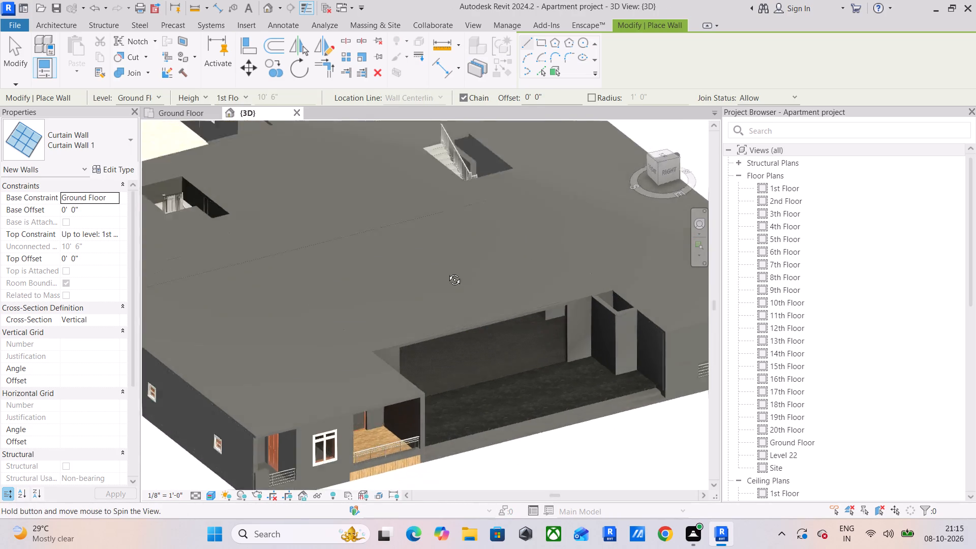
pyautogui.keyDown('shift'); pyautogui.moveTo(447, 272); pyautogui.dragTo(445, 243, button='middle'); pyautogui.keyUp('shift')
pyautogui.scroll(5, 459, 316)
pyautogui.press('Tab')
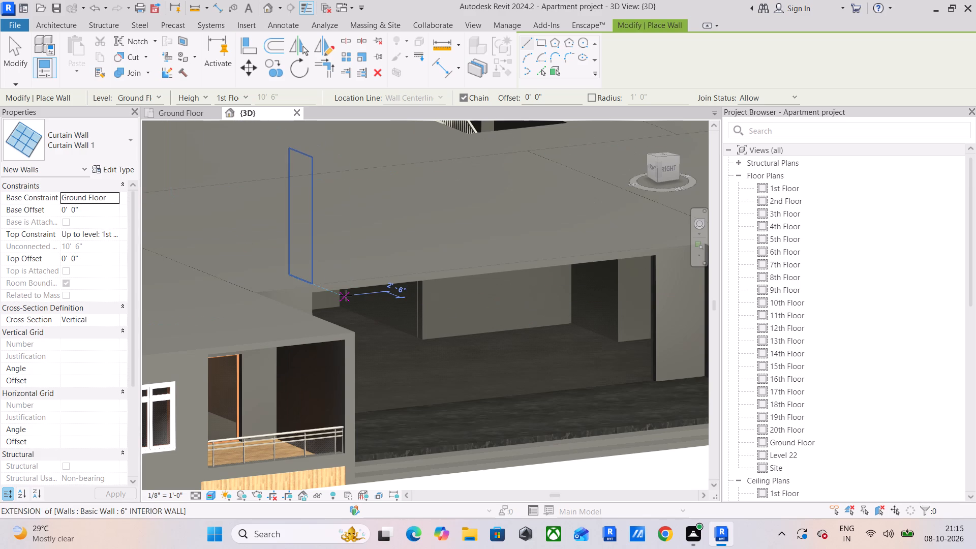
pyautogui.press('Escape')
pyautogui.press('Escape')
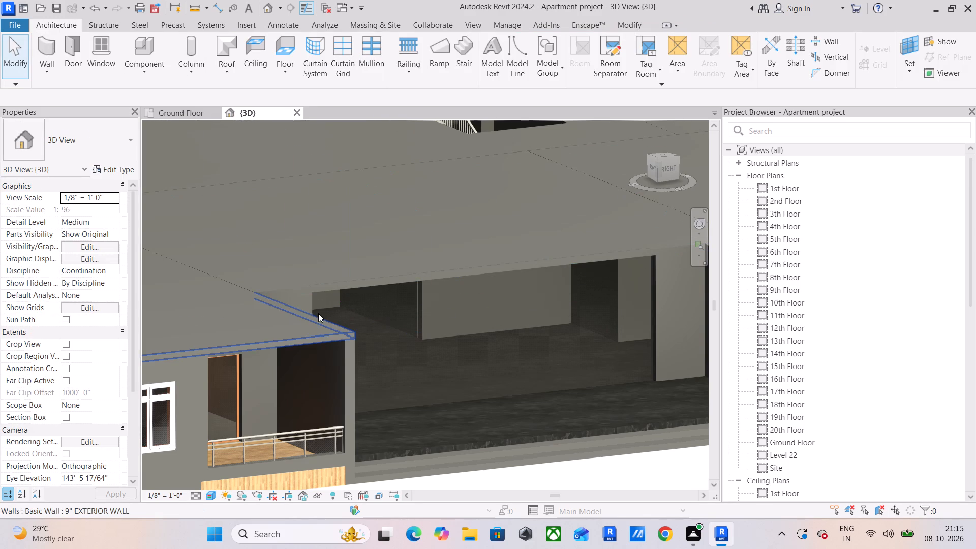
pyautogui.click(315, 307)
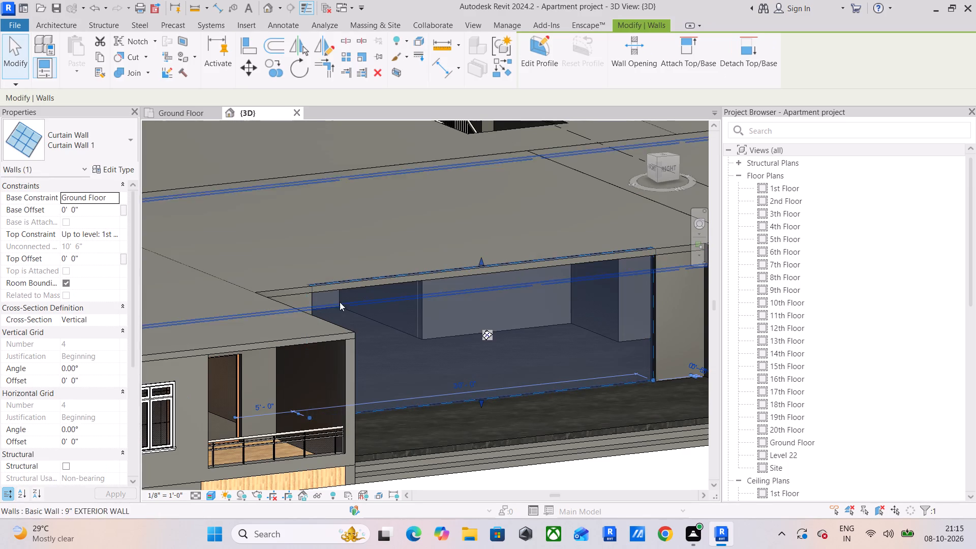
pyautogui.click(105, 210)
pyautogui.write("1'")
pyautogui.press('Return')
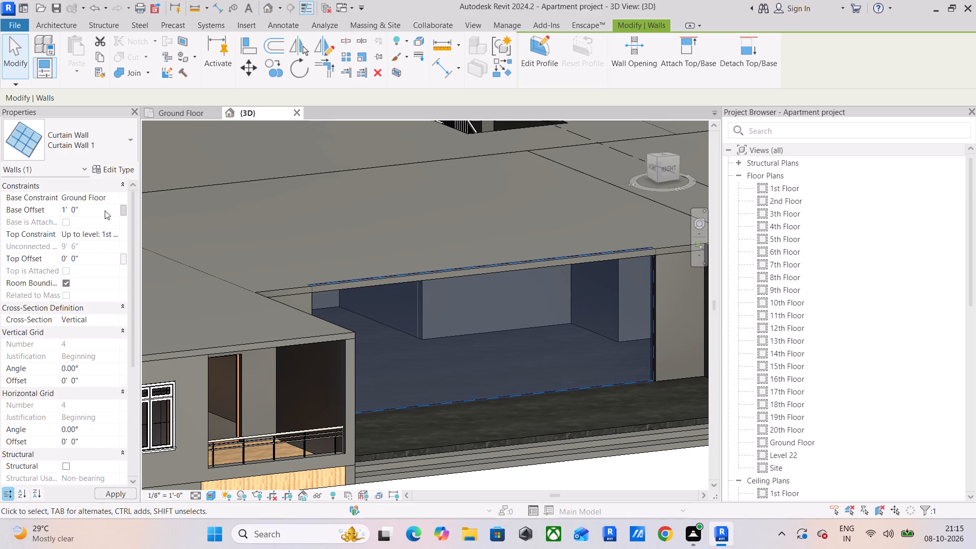
pyautogui.click(106, 261)
pyautogui.write("-2'")
pyautogui.press('Return')
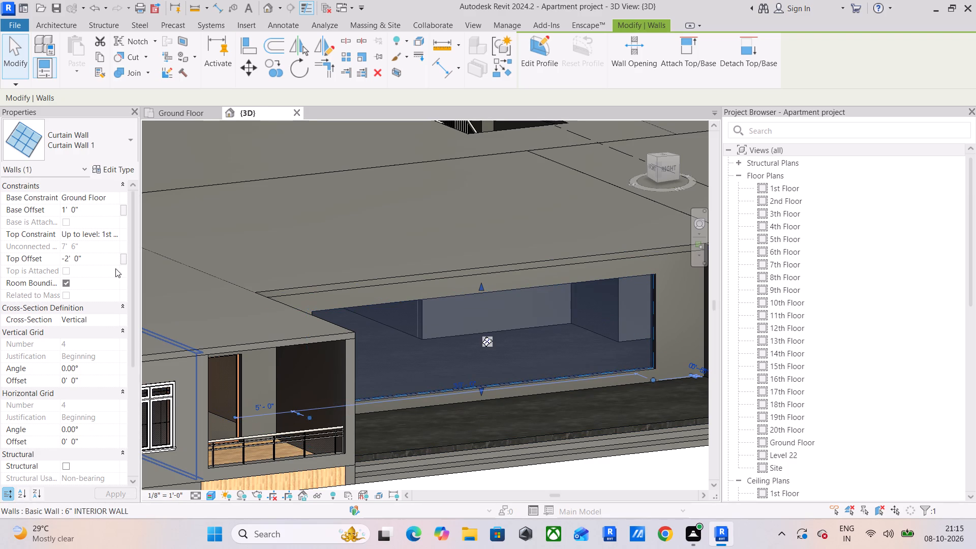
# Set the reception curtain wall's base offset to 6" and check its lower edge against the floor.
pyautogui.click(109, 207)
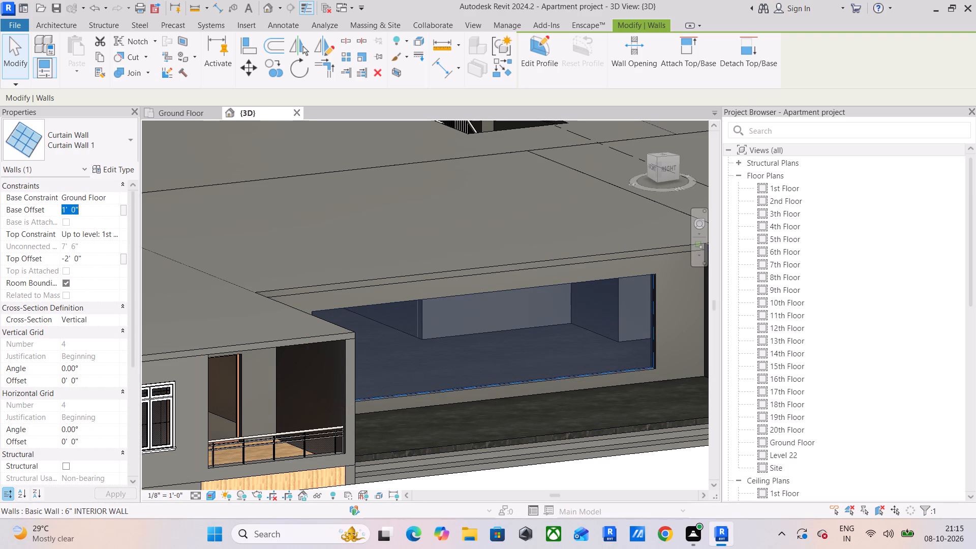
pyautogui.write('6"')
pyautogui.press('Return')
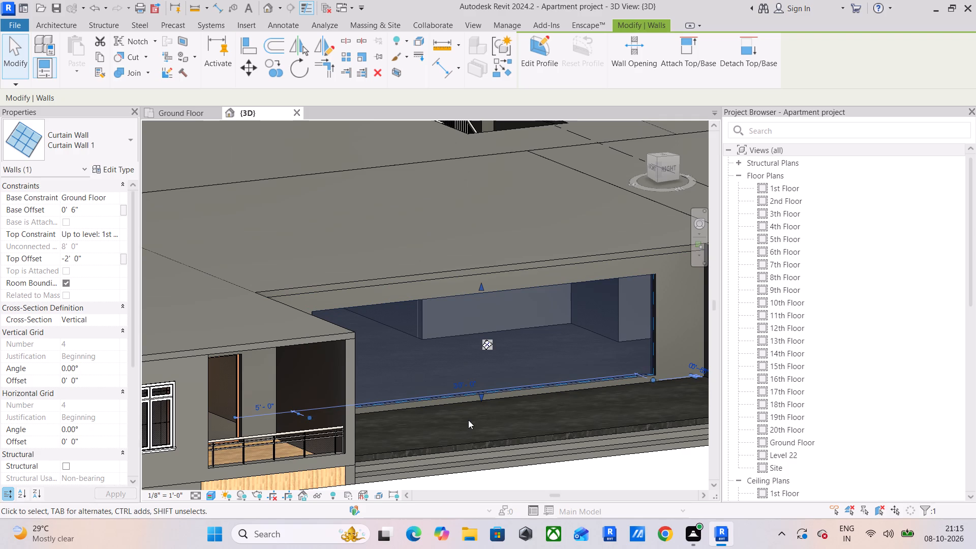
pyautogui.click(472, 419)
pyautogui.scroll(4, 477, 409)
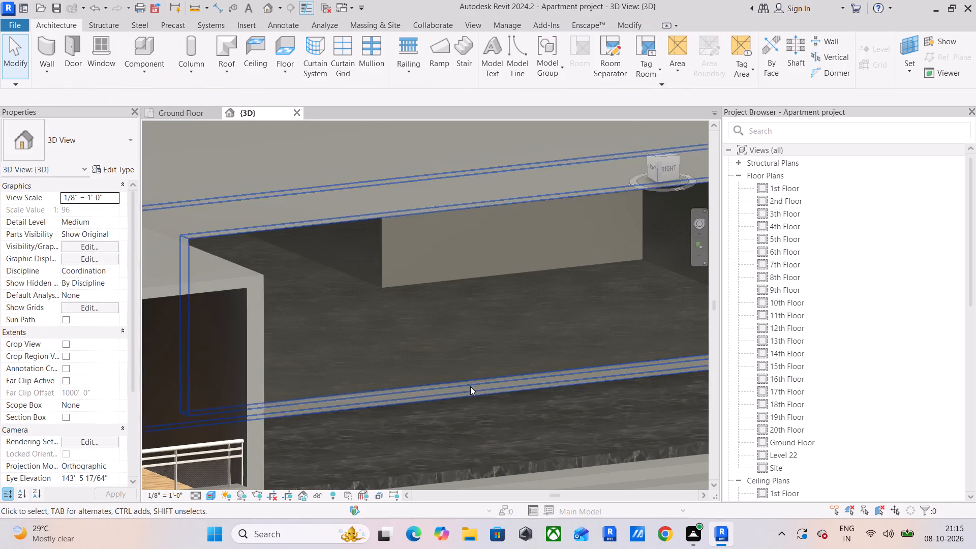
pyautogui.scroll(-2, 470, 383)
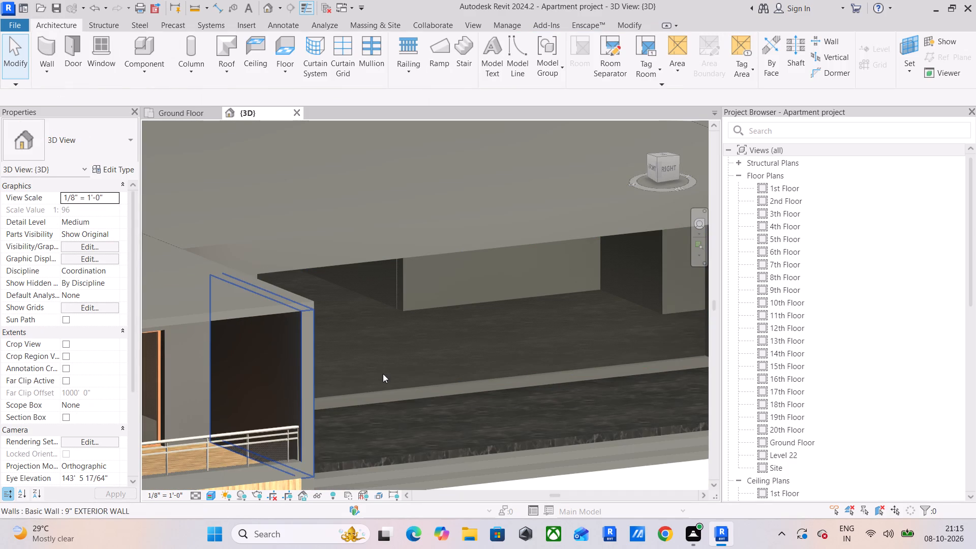
# Set the reception curtain wall's base offset to 0.
pyautogui.click(385, 386)
pyautogui.click(105, 211)
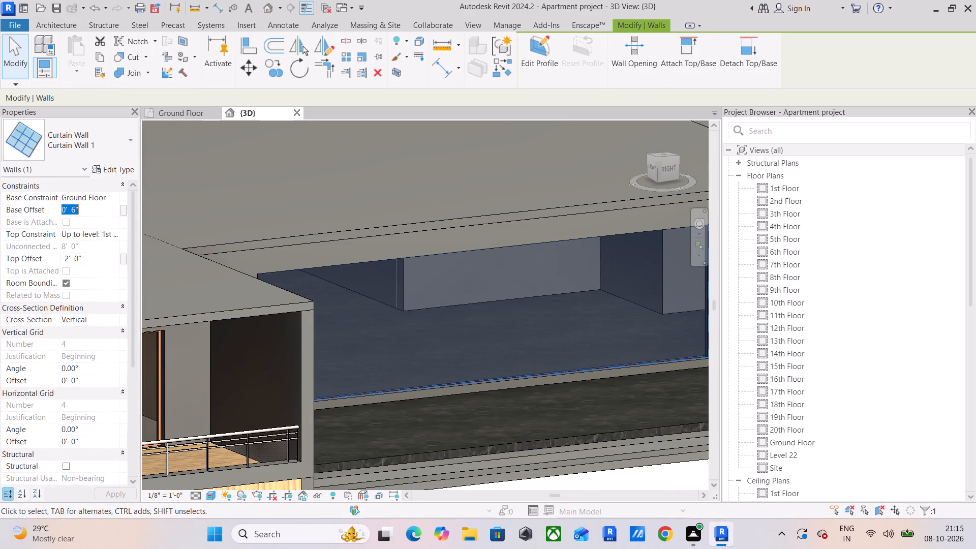
pyautogui.press('0')
pyautogui.press('Return')
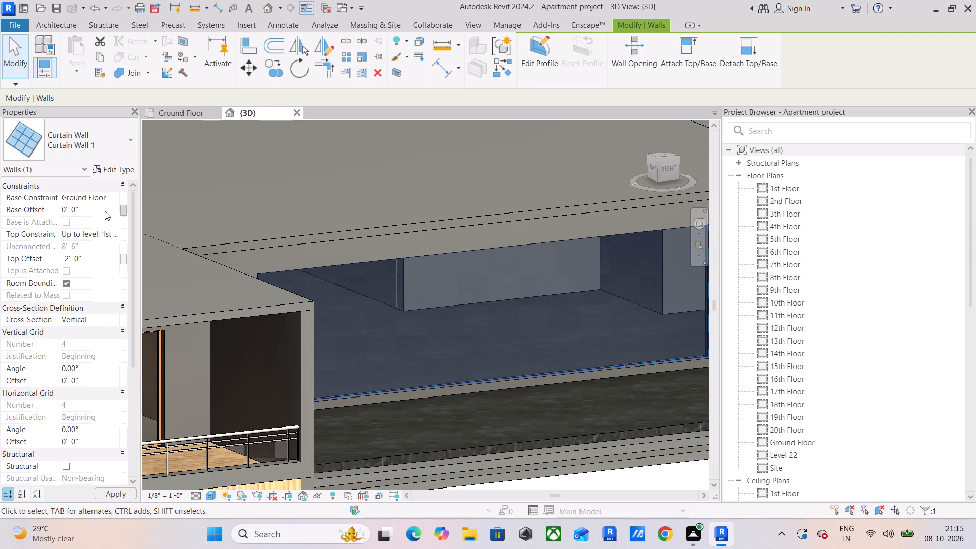
pyautogui.click(416, 429)
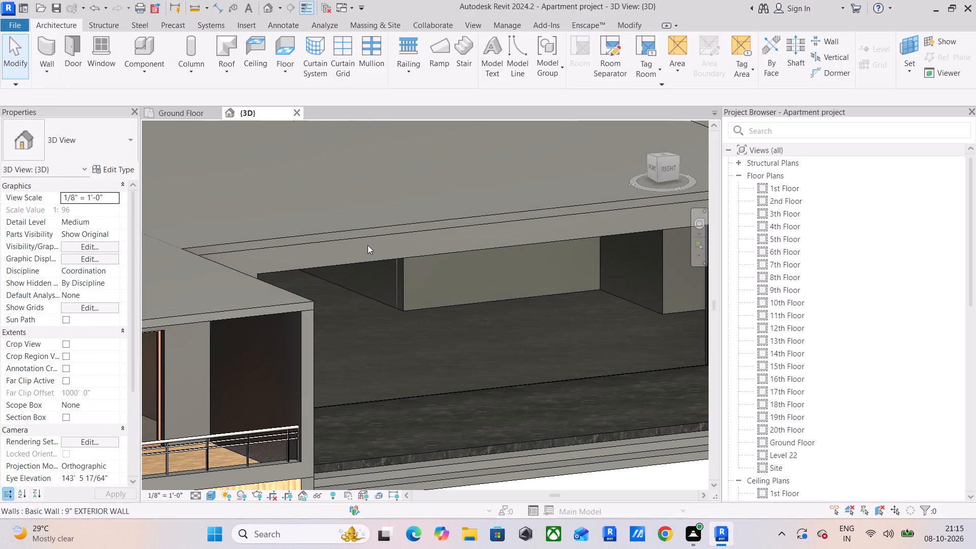
# Add three vertical curtain grid lines to the reception curtain wall, dividing its 30' length into four 7'-6" bays.
pyautogui.scroll(-4, 388, 309)
pyautogui.keyDown('shift'); pyautogui.moveTo(467, 329); pyautogui.dragTo(436, 328, button='middle'); pyautogui.keyUp('shift')
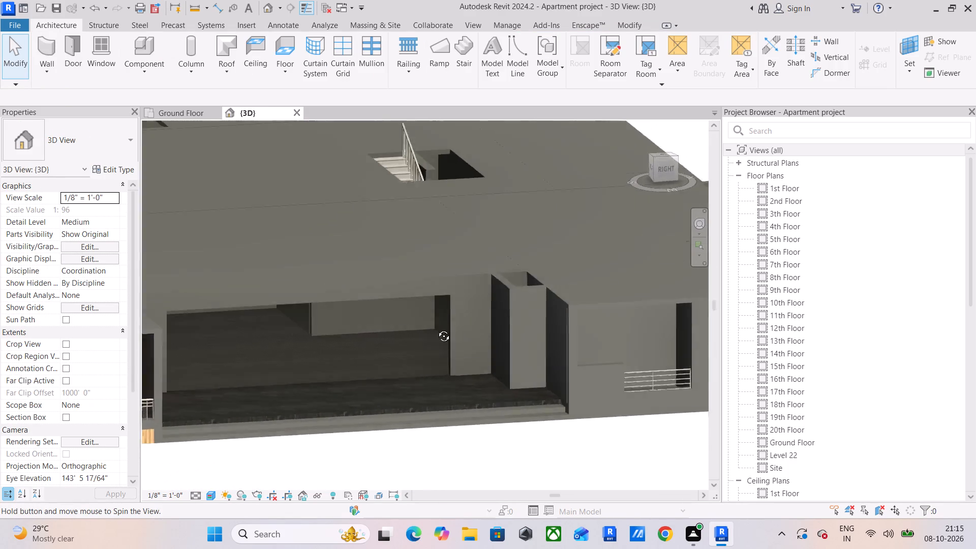
pyautogui.keyDown('shift'); pyautogui.moveTo(436, 328); pyautogui.dragTo(423, 321, button='middle'); pyautogui.keyUp('shift')
pyautogui.moveTo(415, 324); pyautogui.dragTo(716, 325, button='middle')
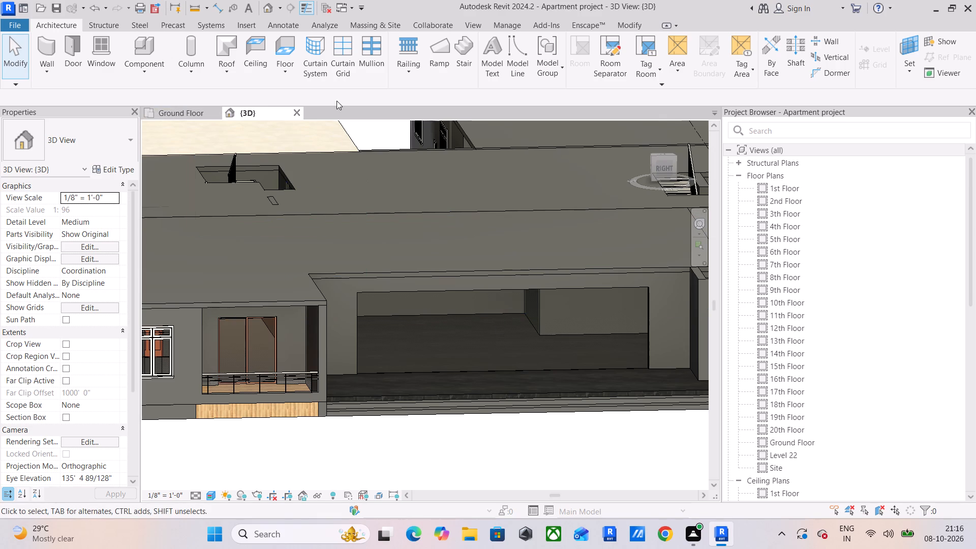
pyautogui.click(349, 55)
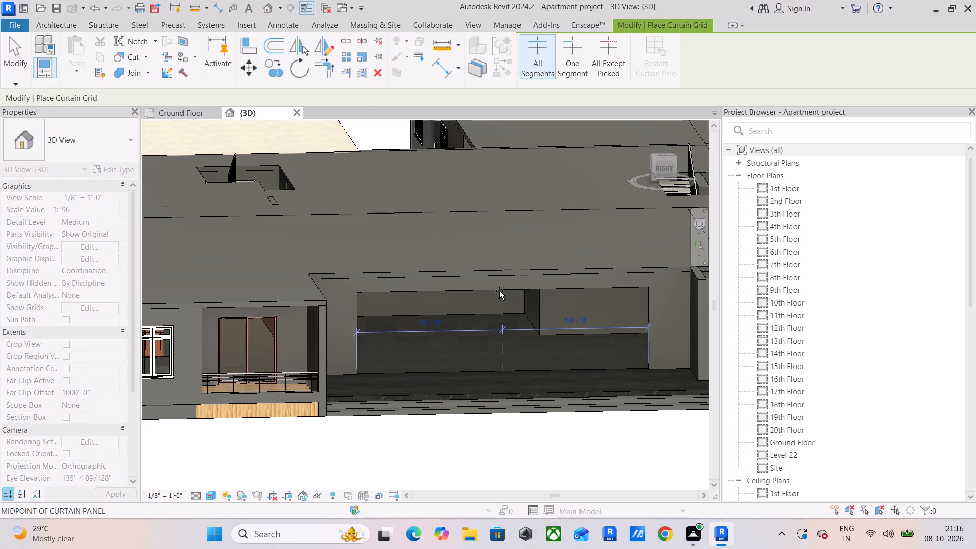
pyautogui.scroll(3, 499, 291)
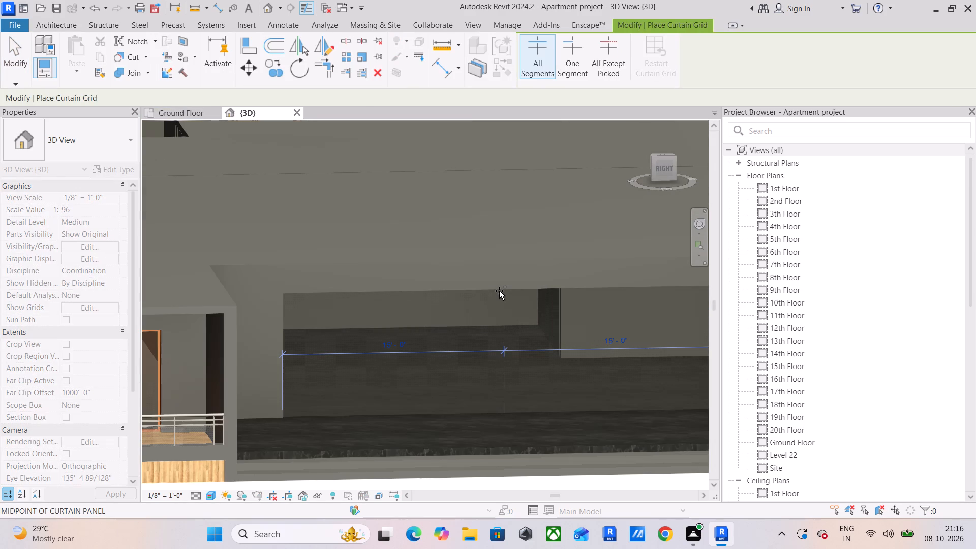
pyautogui.click(499, 291)
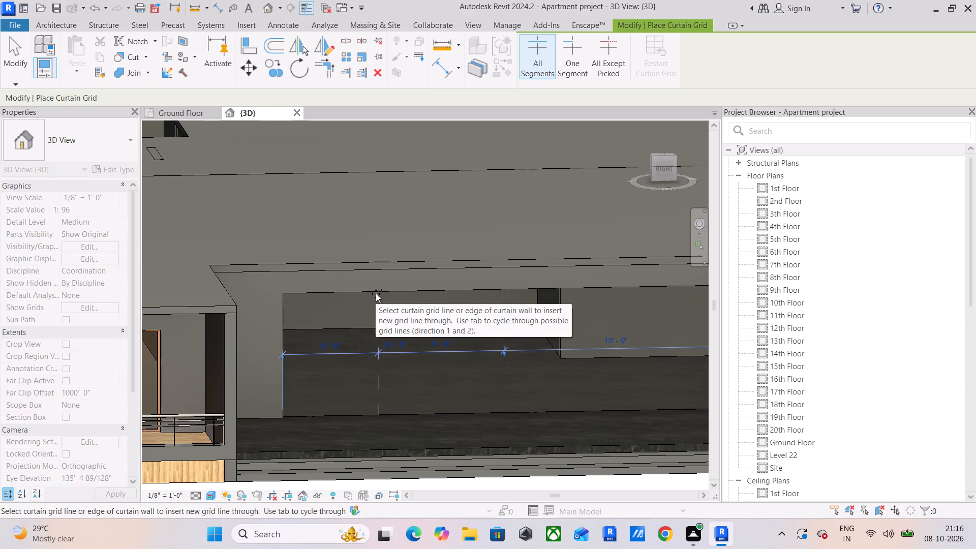
pyautogui.scroll(2, 376, 294)
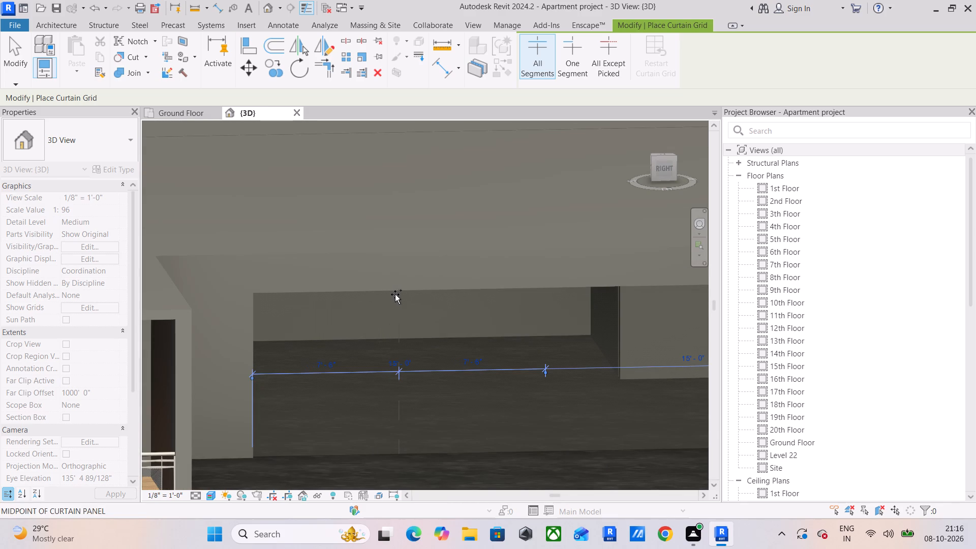
pyautogui.click(395, 294)
pyautogui.scroll(1, 476, 313)
pyautogui.moveTo(476, 313); pyautogui.dragTo(307, 300, button='middle')
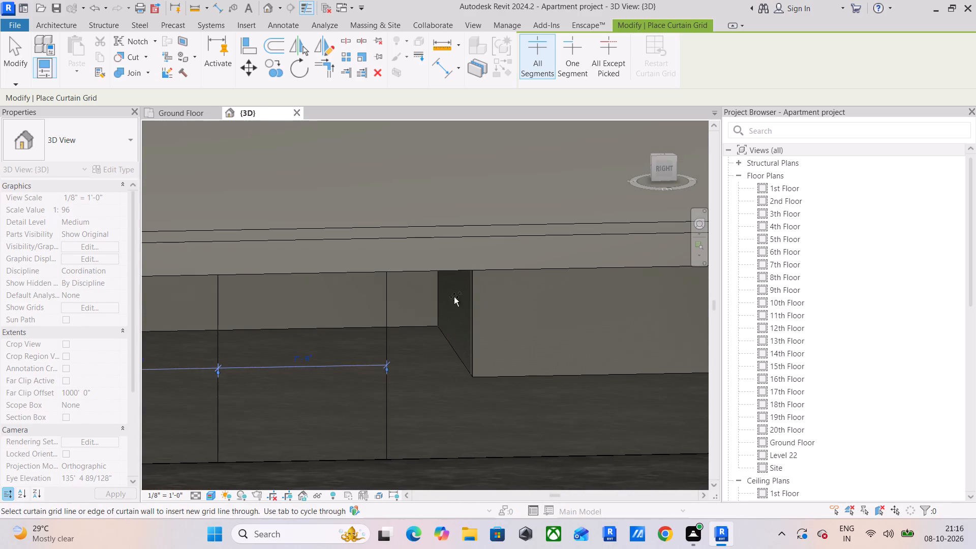
pyautogui.click(560, 270)
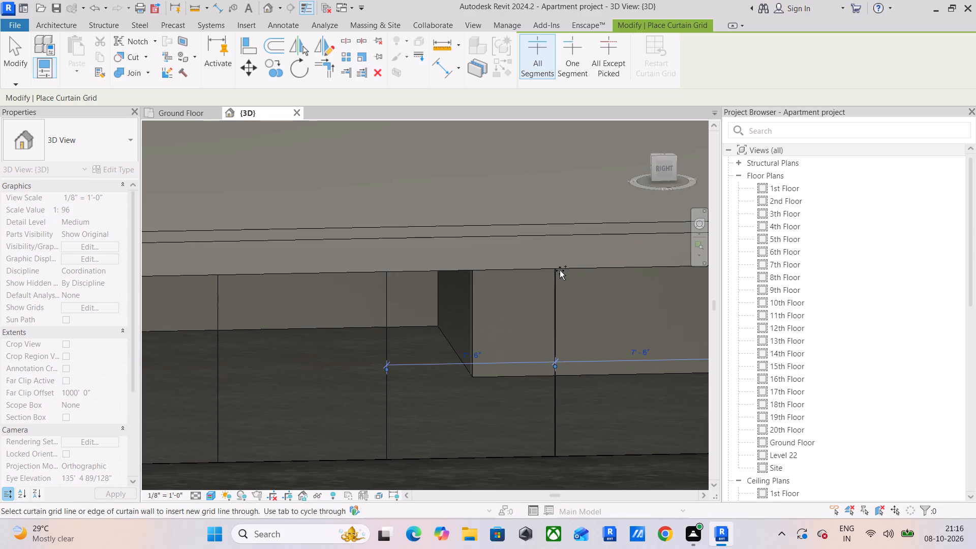
# Add a vertical grid line at the midpoint of the reception curtain wall's end bay, giving two 3'-9" bays.
pyautogui.scroll(-2, 560, 270)
pyautogui.moveTo(559, 276); pyautogui.dragTo(517, 254, button='middle')
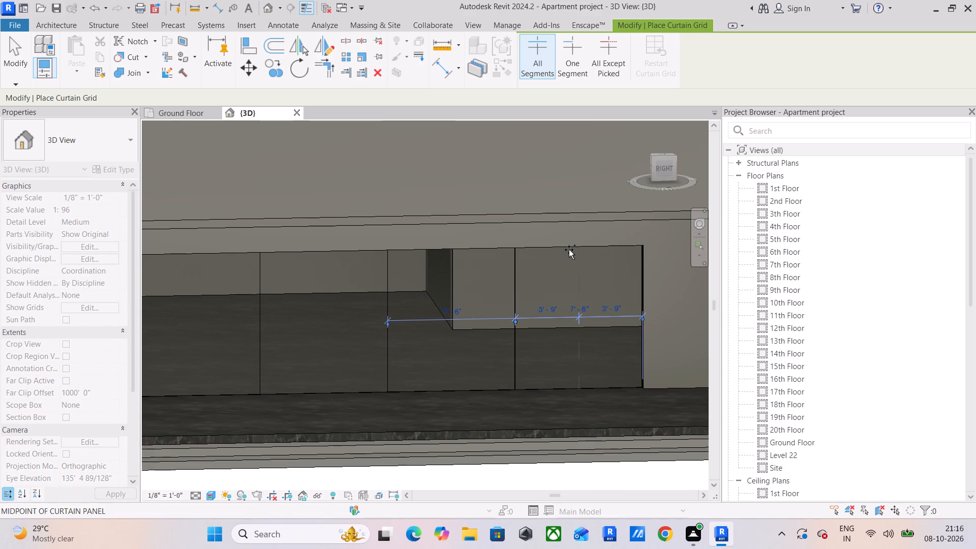
pyautogui.scroll(1, 569, 250)
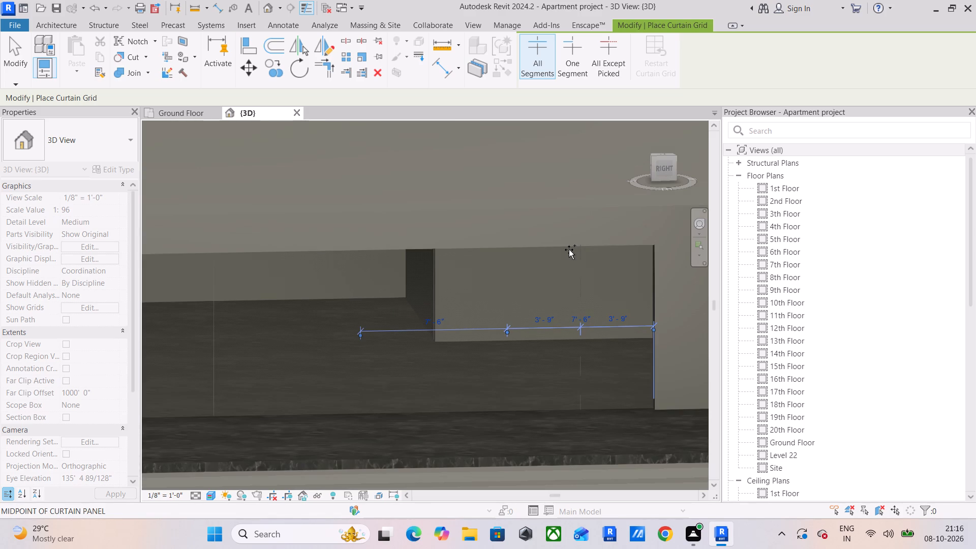
pyautogui.scroll(1, 569, 250)
pyautogui.click(569, 250)
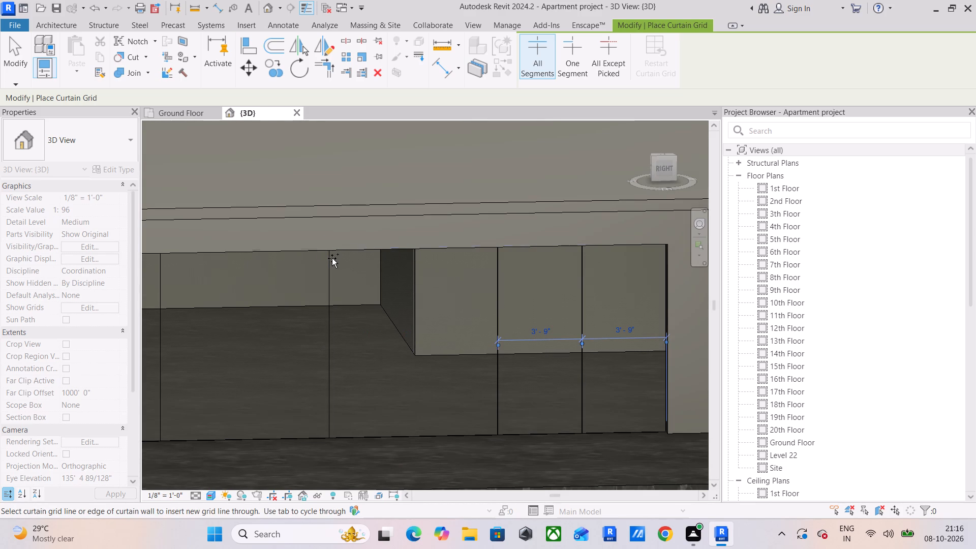
# Add vertical grid lines 3'-0" to each side of the reception curtain wall's central grid line.
pyautogui.scroll(3, 332, 258)
pyautogui.moveTo(332, 258); pyautogui.dragTo(426, 197, button='middle')
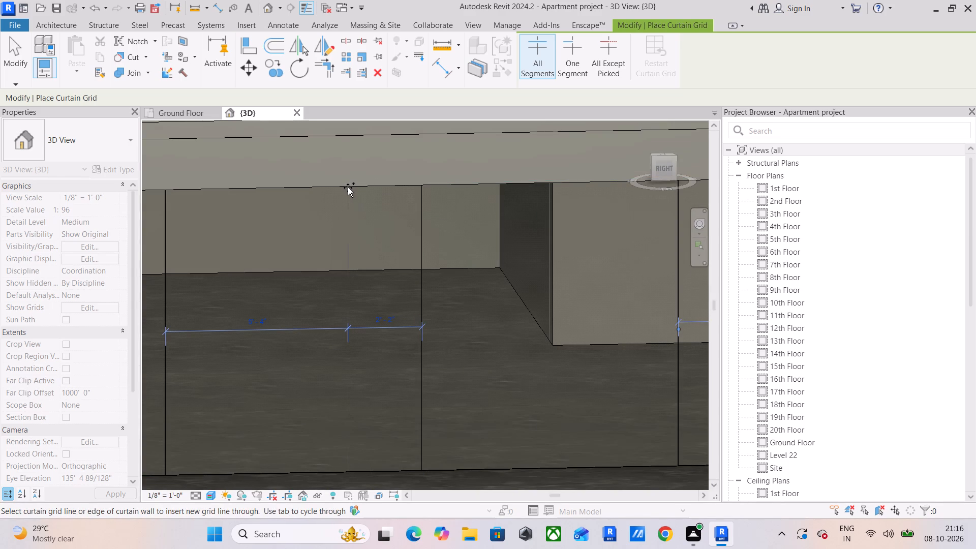
pyautogui.click(321, 189)
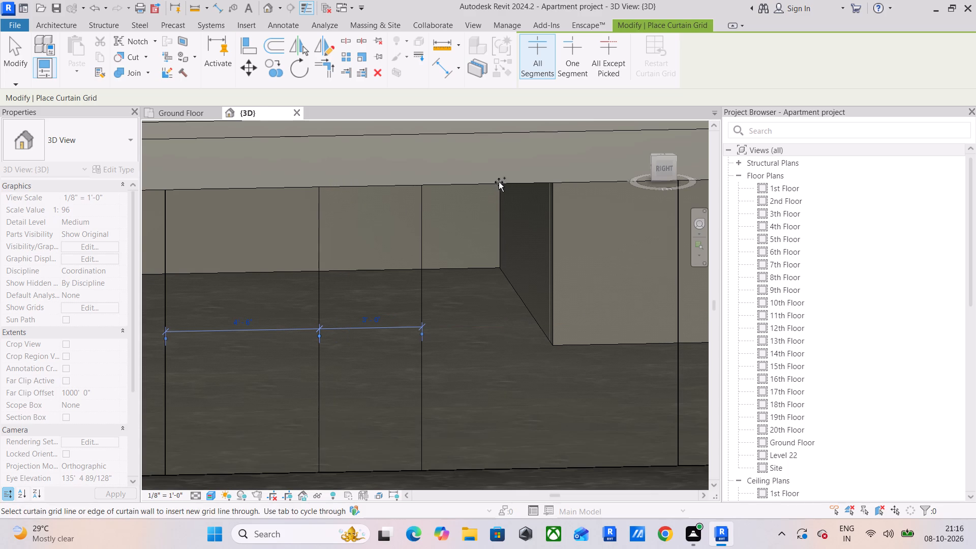
pyautogui.click(524, 185)
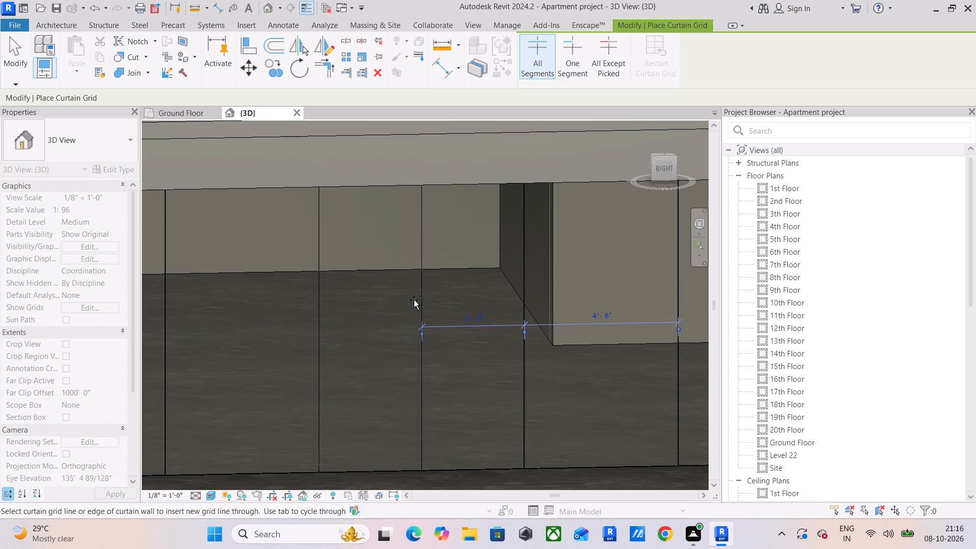
# Change the 3D view's visual style to Shaded to see the curtain wall glazing.
pyautogui.scroll(2, 525, 356)
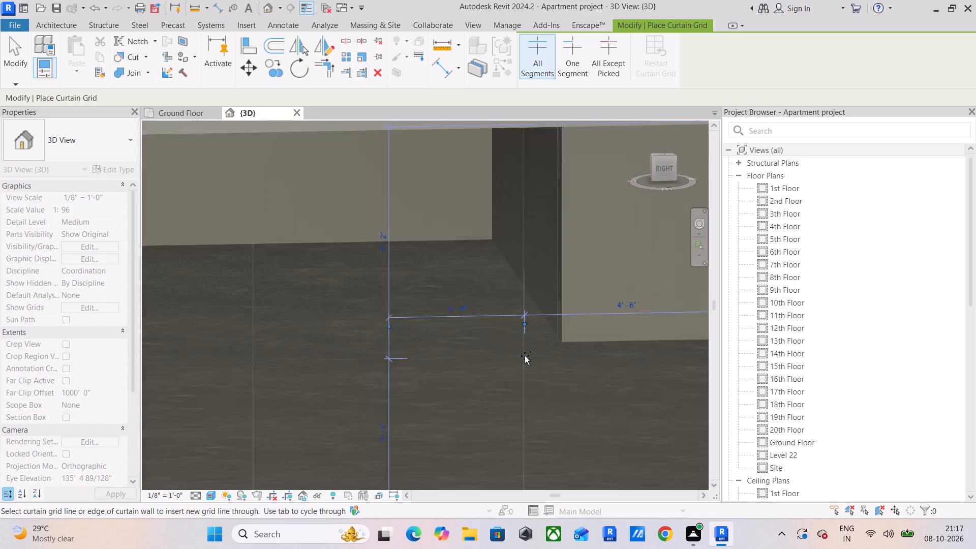
pyautogui.scroll(1, 525, 356)
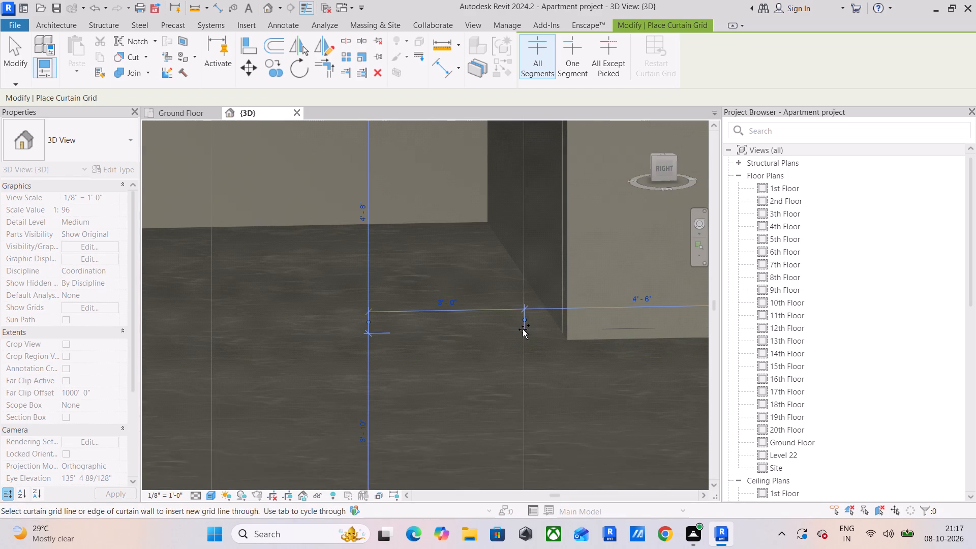
pyautogui.moveTo(523, 329); pyautogui.dragTo(504, 219, button='middle')
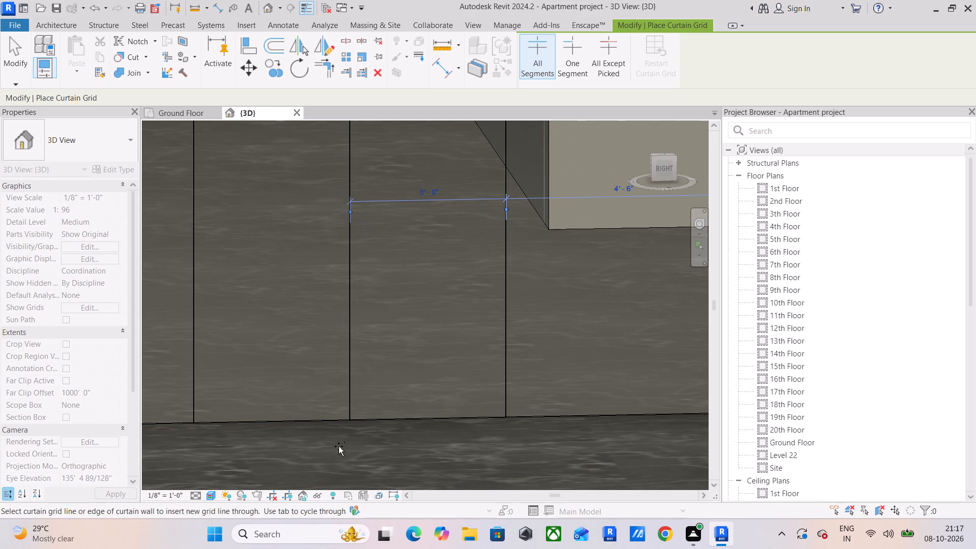
pyautogui.click(213, 496)
pyautogui.click(241, 446)
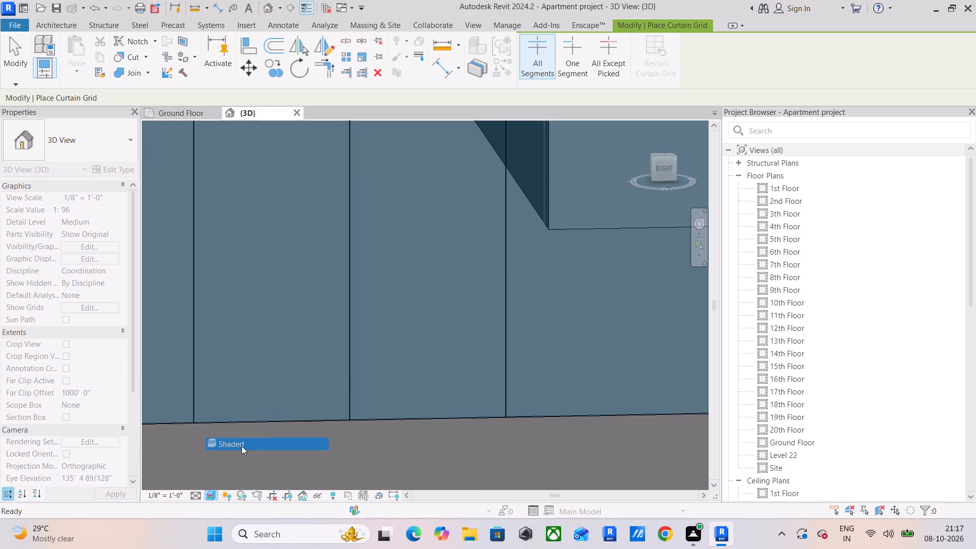
# Add a horizontal grid line across the reception curtain wall, 1'-0" below its top edge and 7'-6" above its base.
pyautogui.scroll(-4, 499, 242)
pyautogui.moveTo(499, 242); pyautogui.dragTo(497, 426, button='middle')
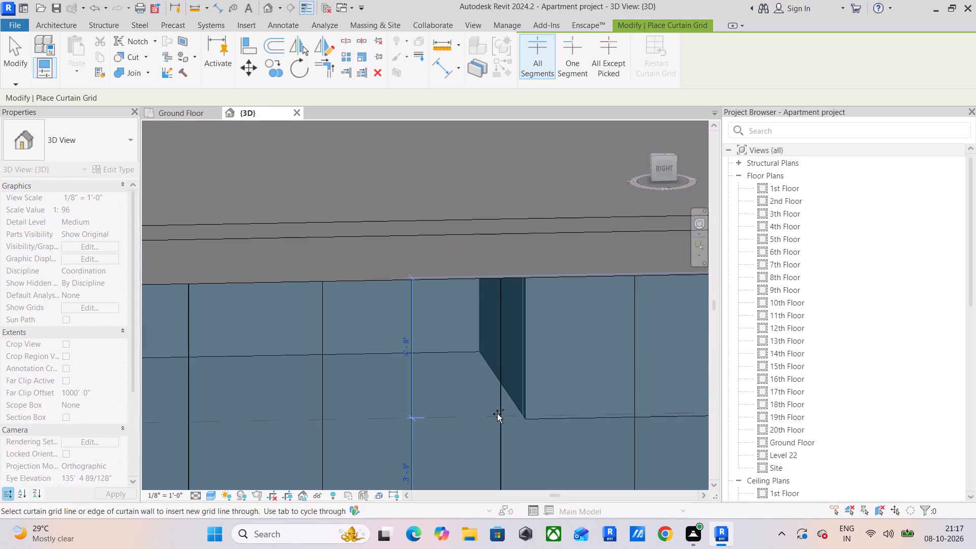
pyautogui.moveTo(497, 414); pyautogui.dragTo(497, 282, button='middle')
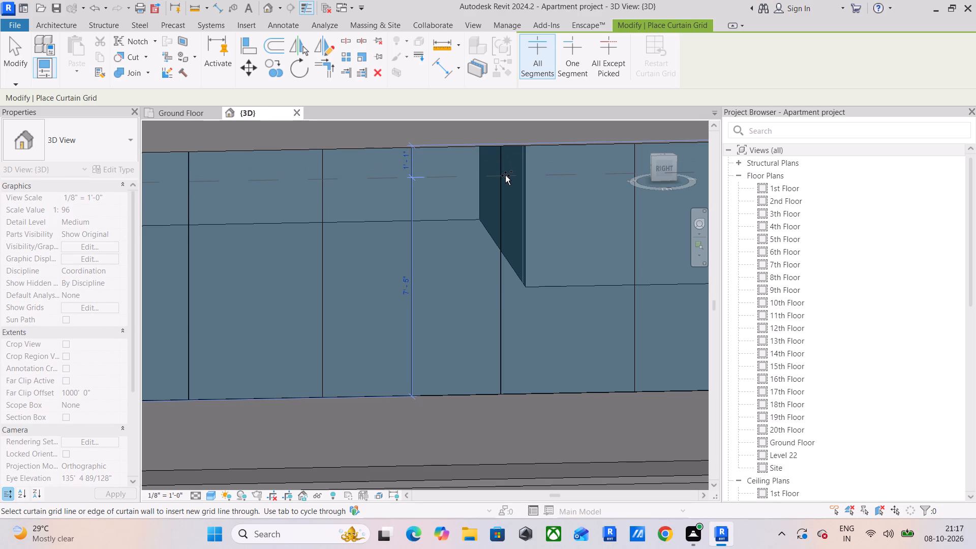
pyautogui.click(505, 173)
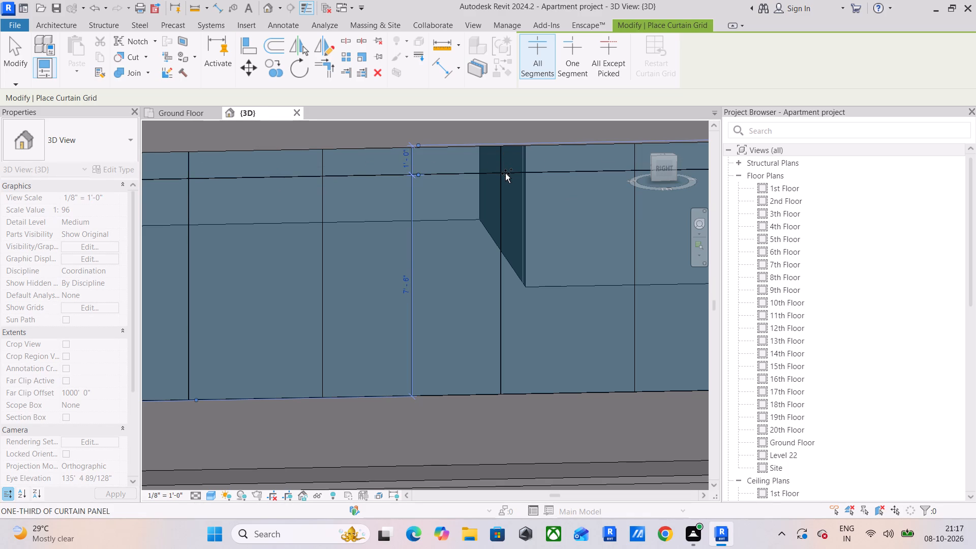
pyautogui.press('Escape')
pyautogui.press('Escape')
pyautogui.press('Escape')
# Remove the segment of the central vertical grid line below the horizontal grid line, leaving one 6' wide door bay.
pyautogui.click(412, 234)
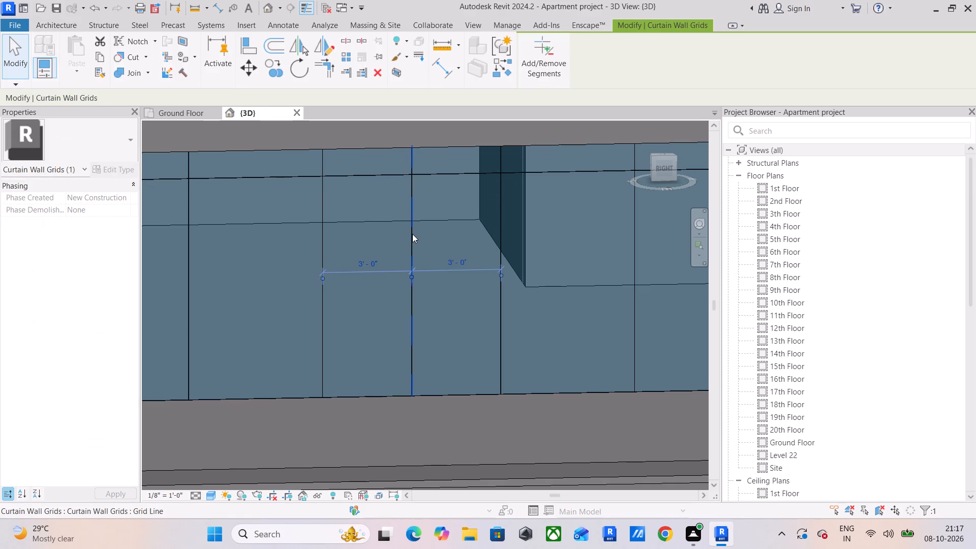
pyautogui.click(545, 66)
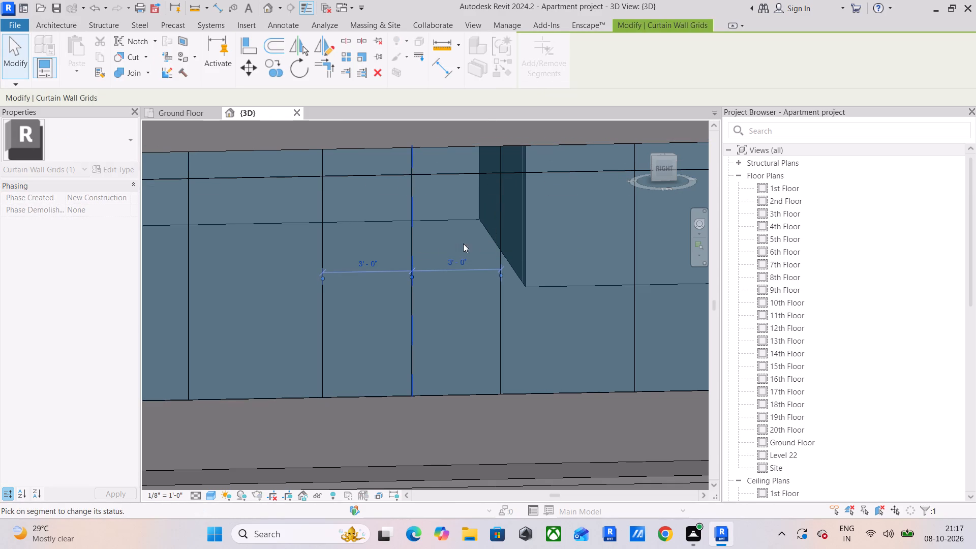
pyautogui.click(414, 244)
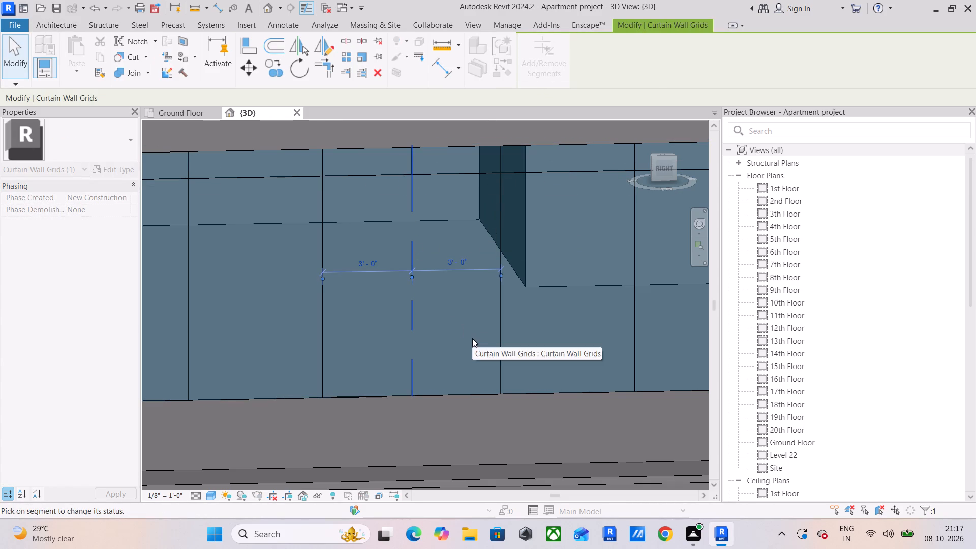
pyautogui.press('Escape')
pyautogui.moveTo(424, 268); pyautogui.dragTo(434, 348, button='middle')
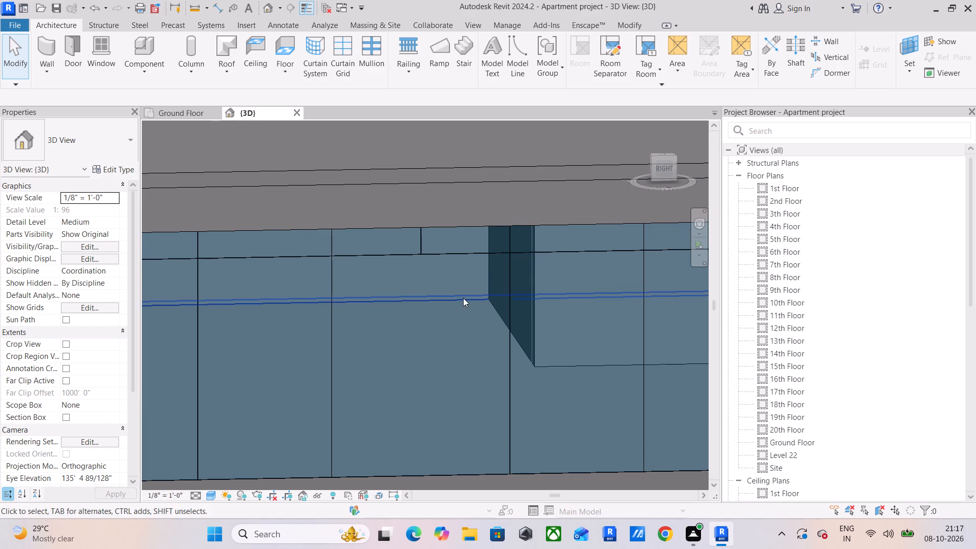
pyautogui.moveTo(463, 298); pyautogui.dragTo(493, 267, button='middle')
pyautogui.press('Escape')
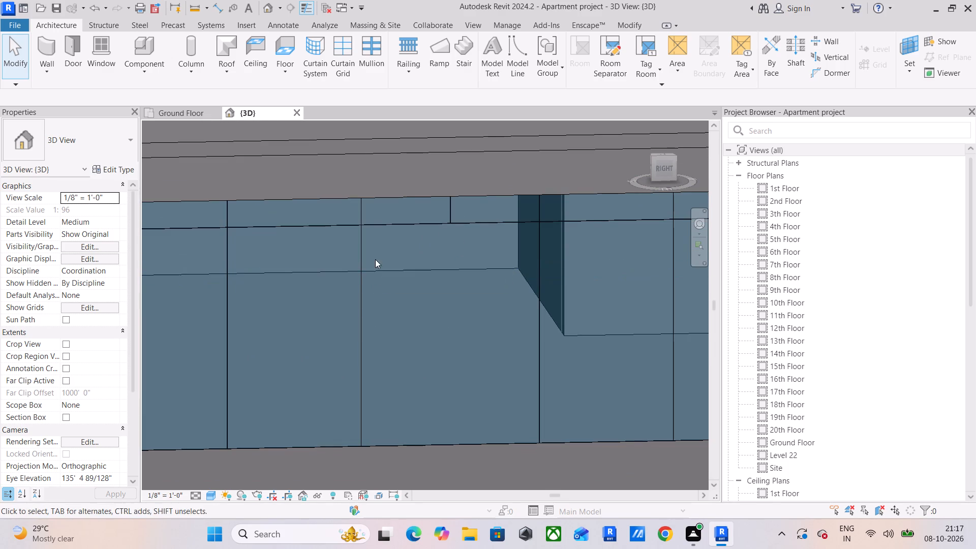
pyautogui.press('Escape')
# Isolate the reception curtain wall in the 3D view with a selection box.
pyautogui.click(339, 201)
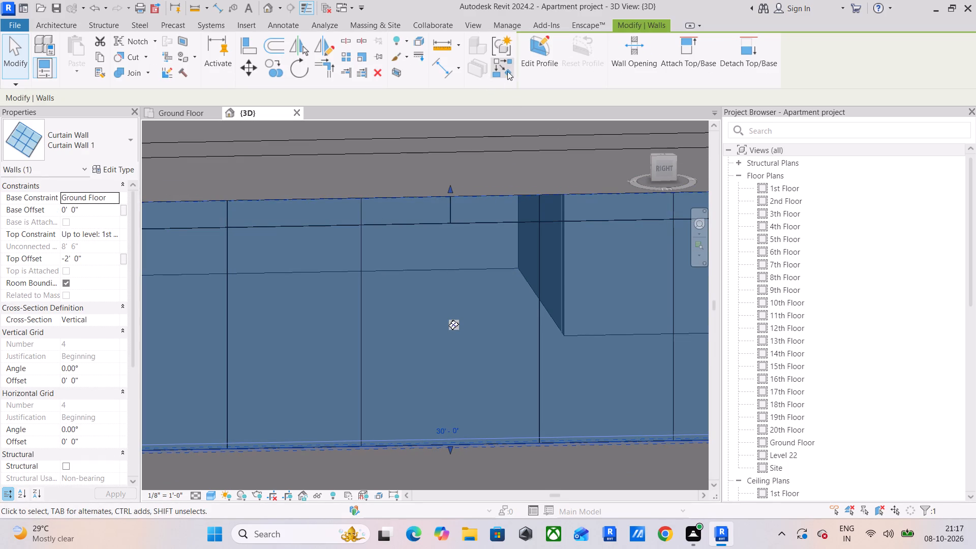
pyautogui.click(395, 71)
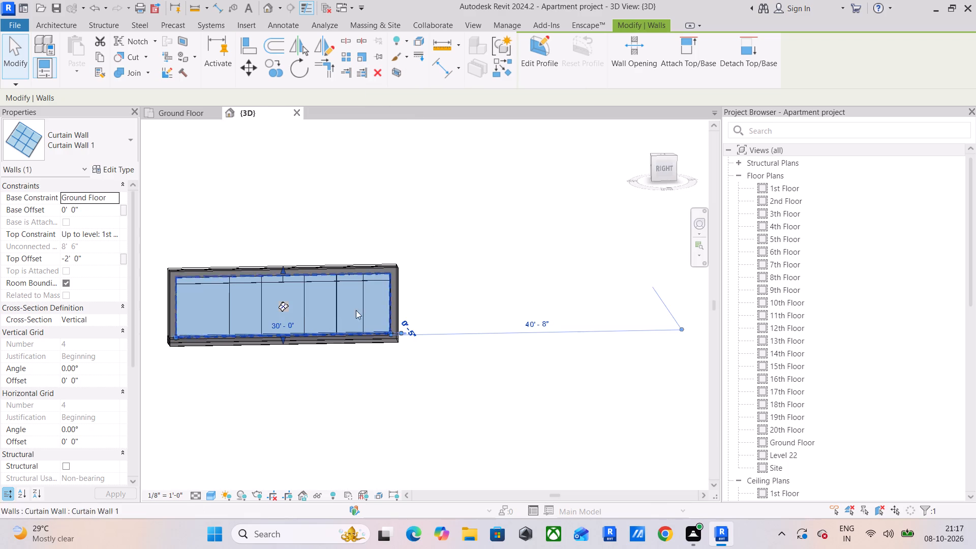
pyautogui.scroll(1, 286, 293)
pyautogui.keyDown('shift'); pyautogui.moveTo(320, 341); pyautogui.dragTo(337, 339, button='middle'); pyautogui.keyUp('shift')
pyautogui.scroll(6, 292, 278)
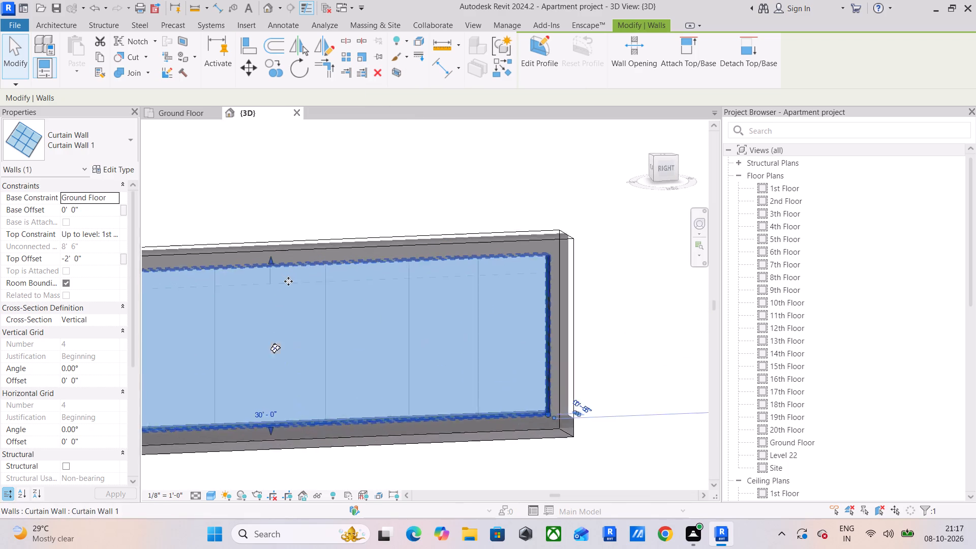
pyautogui.scroll(2, 288, 281)
pyautogui.moveTo(288, 282); pyautogui.dragTo(391, 270, button='middle')
pyautogui.press('Escape')
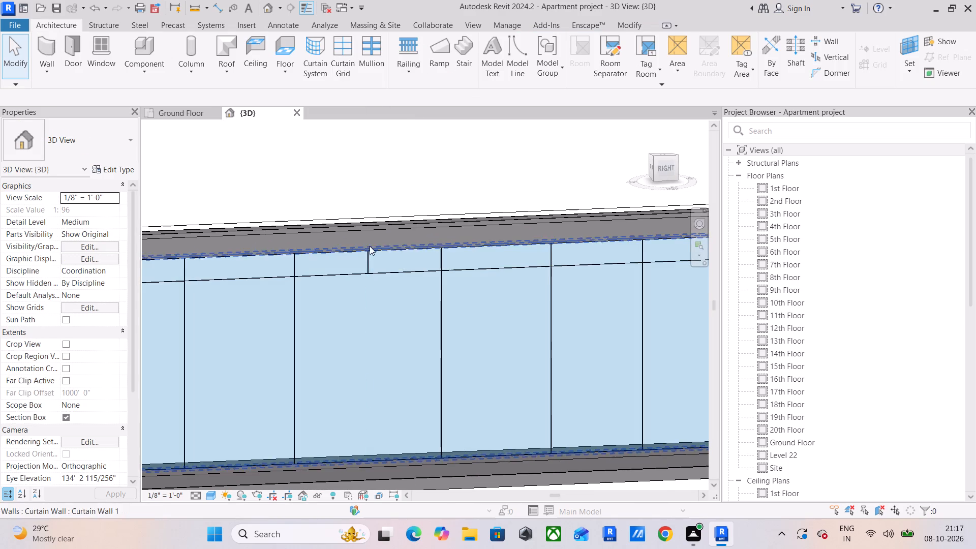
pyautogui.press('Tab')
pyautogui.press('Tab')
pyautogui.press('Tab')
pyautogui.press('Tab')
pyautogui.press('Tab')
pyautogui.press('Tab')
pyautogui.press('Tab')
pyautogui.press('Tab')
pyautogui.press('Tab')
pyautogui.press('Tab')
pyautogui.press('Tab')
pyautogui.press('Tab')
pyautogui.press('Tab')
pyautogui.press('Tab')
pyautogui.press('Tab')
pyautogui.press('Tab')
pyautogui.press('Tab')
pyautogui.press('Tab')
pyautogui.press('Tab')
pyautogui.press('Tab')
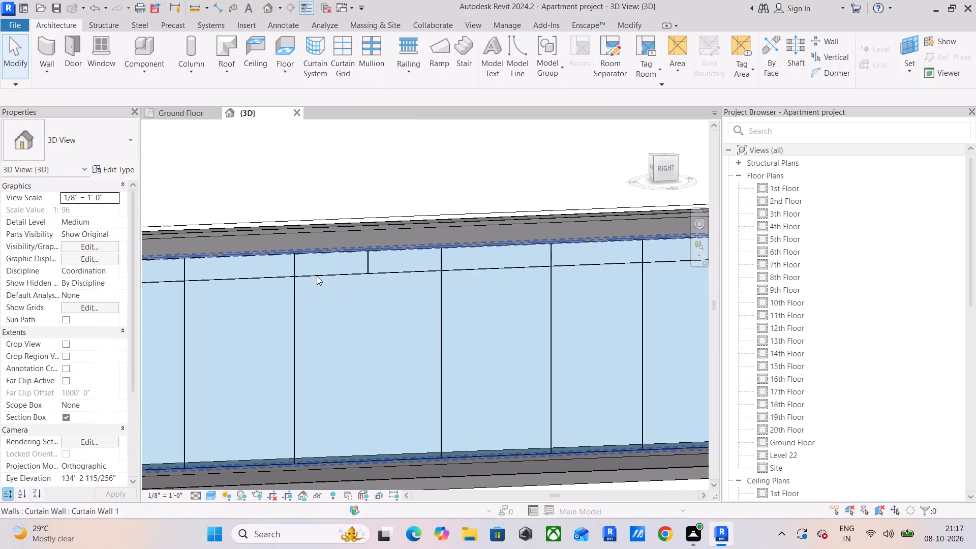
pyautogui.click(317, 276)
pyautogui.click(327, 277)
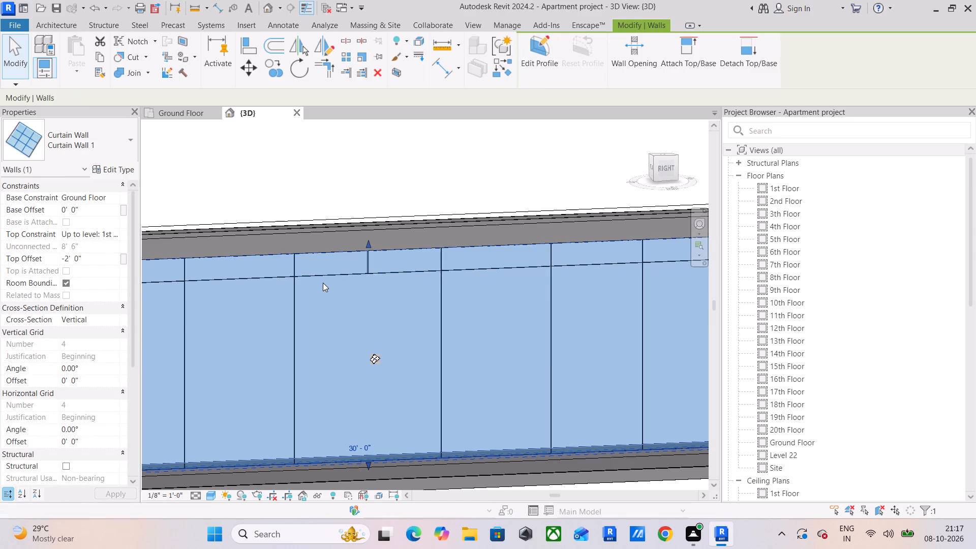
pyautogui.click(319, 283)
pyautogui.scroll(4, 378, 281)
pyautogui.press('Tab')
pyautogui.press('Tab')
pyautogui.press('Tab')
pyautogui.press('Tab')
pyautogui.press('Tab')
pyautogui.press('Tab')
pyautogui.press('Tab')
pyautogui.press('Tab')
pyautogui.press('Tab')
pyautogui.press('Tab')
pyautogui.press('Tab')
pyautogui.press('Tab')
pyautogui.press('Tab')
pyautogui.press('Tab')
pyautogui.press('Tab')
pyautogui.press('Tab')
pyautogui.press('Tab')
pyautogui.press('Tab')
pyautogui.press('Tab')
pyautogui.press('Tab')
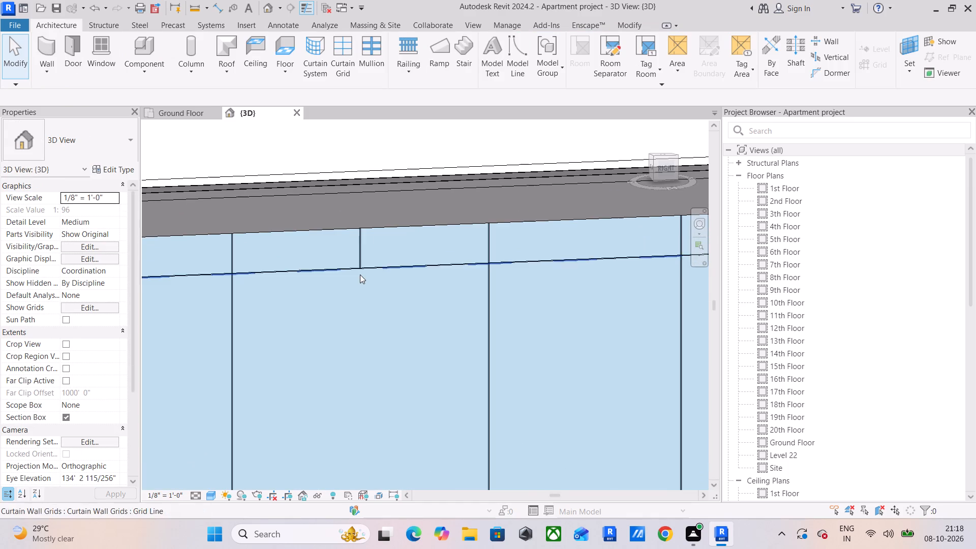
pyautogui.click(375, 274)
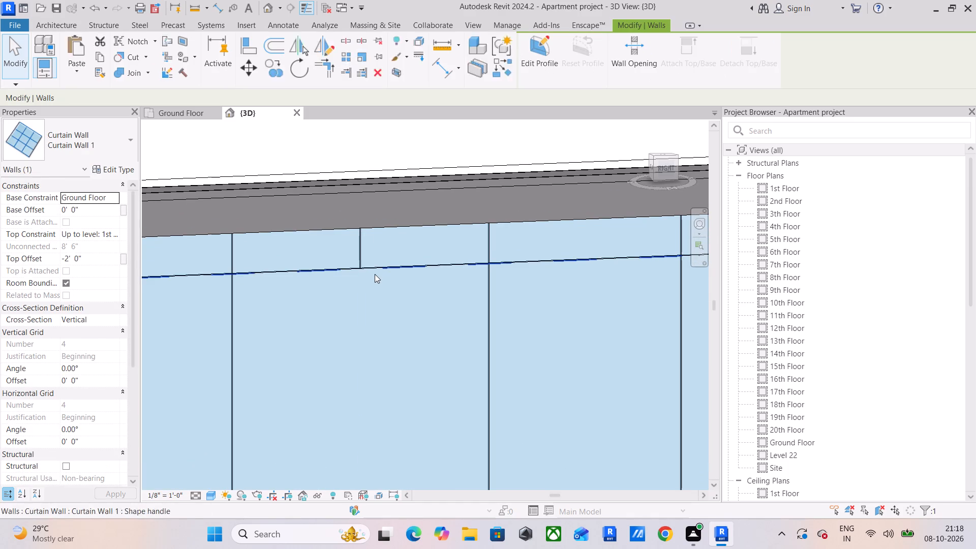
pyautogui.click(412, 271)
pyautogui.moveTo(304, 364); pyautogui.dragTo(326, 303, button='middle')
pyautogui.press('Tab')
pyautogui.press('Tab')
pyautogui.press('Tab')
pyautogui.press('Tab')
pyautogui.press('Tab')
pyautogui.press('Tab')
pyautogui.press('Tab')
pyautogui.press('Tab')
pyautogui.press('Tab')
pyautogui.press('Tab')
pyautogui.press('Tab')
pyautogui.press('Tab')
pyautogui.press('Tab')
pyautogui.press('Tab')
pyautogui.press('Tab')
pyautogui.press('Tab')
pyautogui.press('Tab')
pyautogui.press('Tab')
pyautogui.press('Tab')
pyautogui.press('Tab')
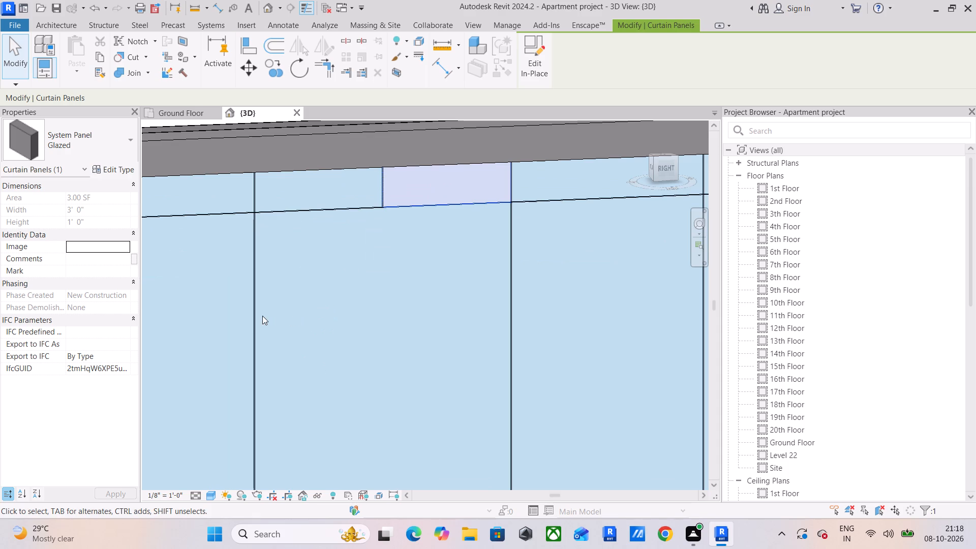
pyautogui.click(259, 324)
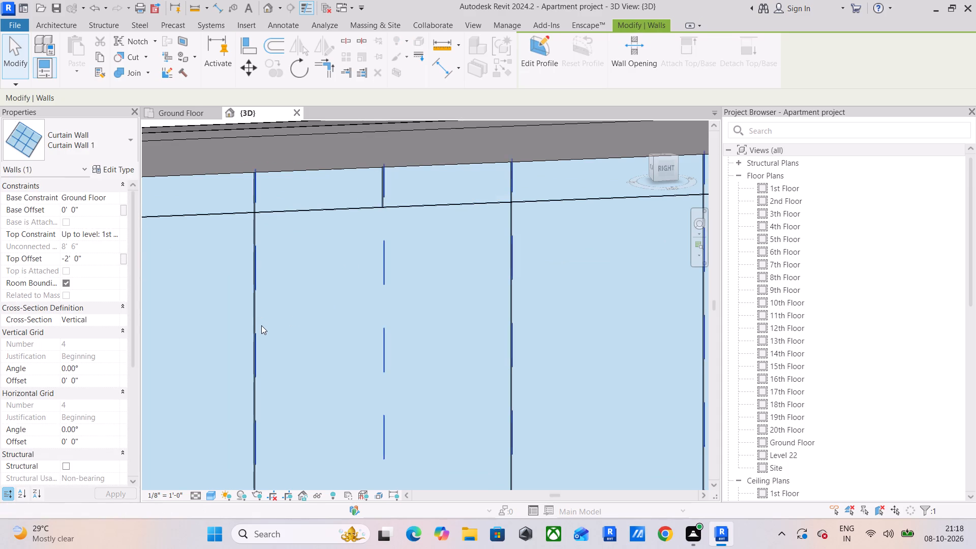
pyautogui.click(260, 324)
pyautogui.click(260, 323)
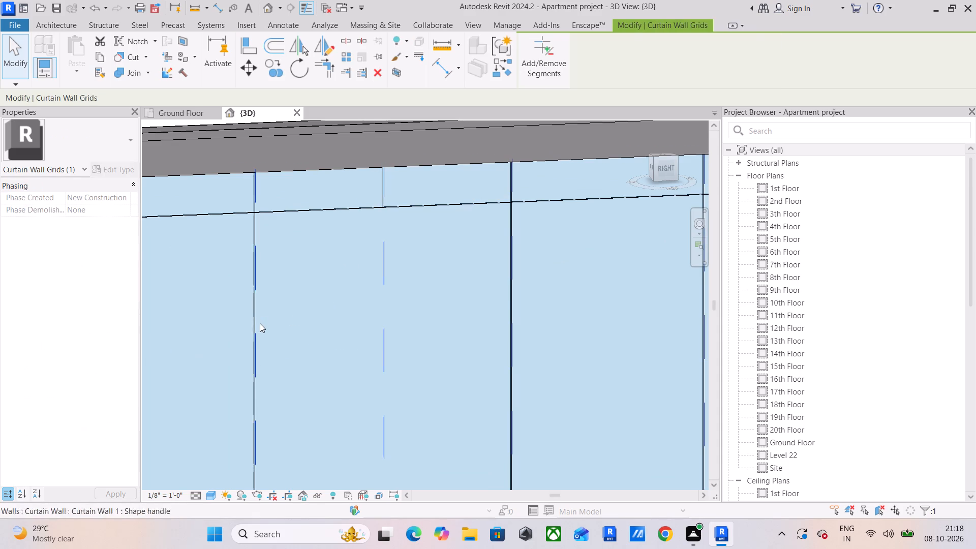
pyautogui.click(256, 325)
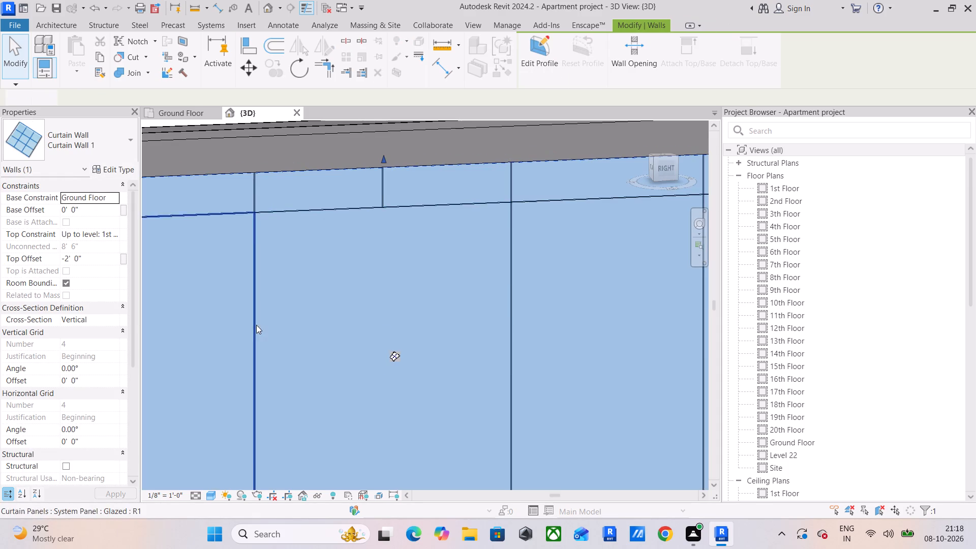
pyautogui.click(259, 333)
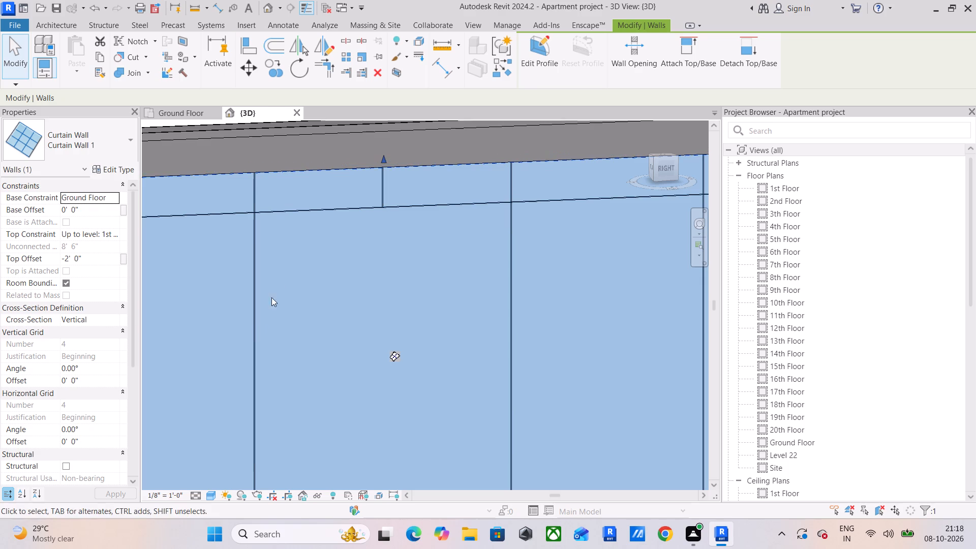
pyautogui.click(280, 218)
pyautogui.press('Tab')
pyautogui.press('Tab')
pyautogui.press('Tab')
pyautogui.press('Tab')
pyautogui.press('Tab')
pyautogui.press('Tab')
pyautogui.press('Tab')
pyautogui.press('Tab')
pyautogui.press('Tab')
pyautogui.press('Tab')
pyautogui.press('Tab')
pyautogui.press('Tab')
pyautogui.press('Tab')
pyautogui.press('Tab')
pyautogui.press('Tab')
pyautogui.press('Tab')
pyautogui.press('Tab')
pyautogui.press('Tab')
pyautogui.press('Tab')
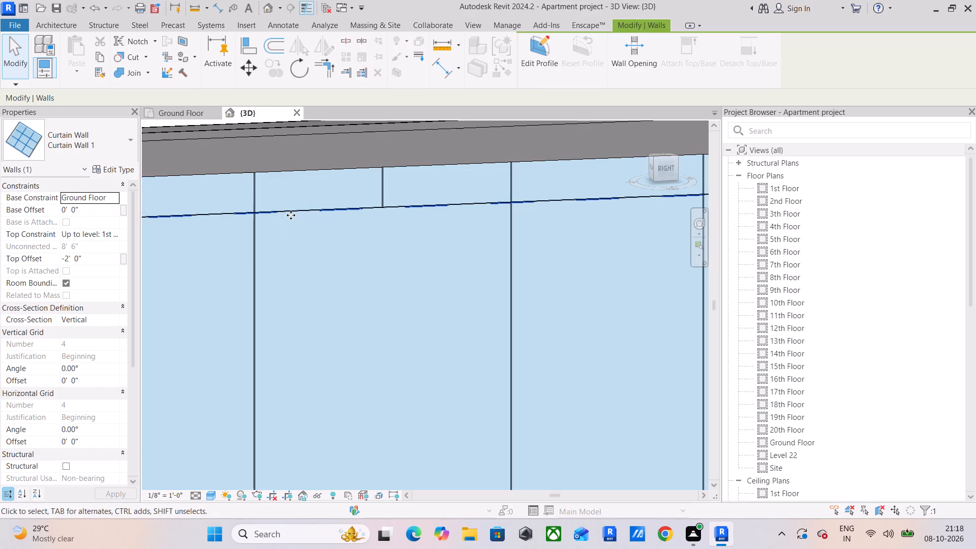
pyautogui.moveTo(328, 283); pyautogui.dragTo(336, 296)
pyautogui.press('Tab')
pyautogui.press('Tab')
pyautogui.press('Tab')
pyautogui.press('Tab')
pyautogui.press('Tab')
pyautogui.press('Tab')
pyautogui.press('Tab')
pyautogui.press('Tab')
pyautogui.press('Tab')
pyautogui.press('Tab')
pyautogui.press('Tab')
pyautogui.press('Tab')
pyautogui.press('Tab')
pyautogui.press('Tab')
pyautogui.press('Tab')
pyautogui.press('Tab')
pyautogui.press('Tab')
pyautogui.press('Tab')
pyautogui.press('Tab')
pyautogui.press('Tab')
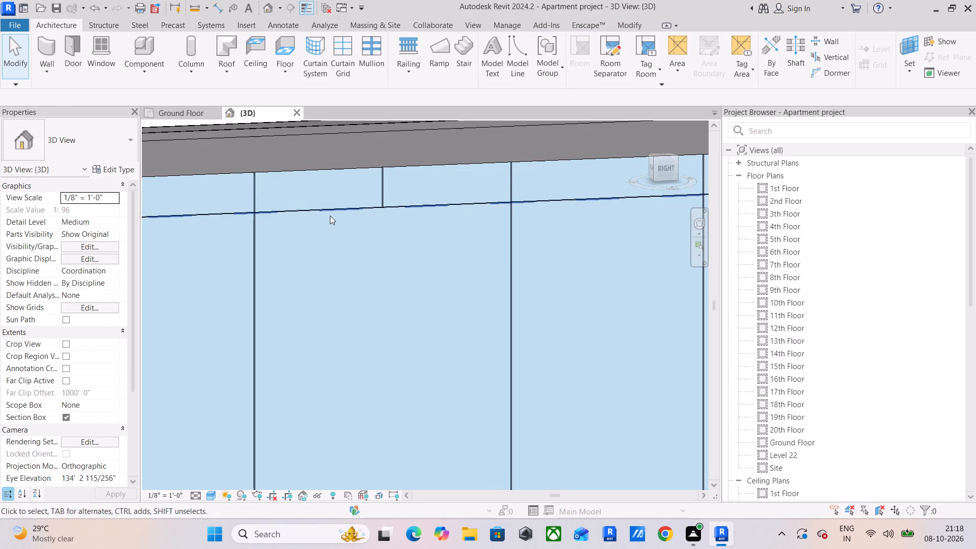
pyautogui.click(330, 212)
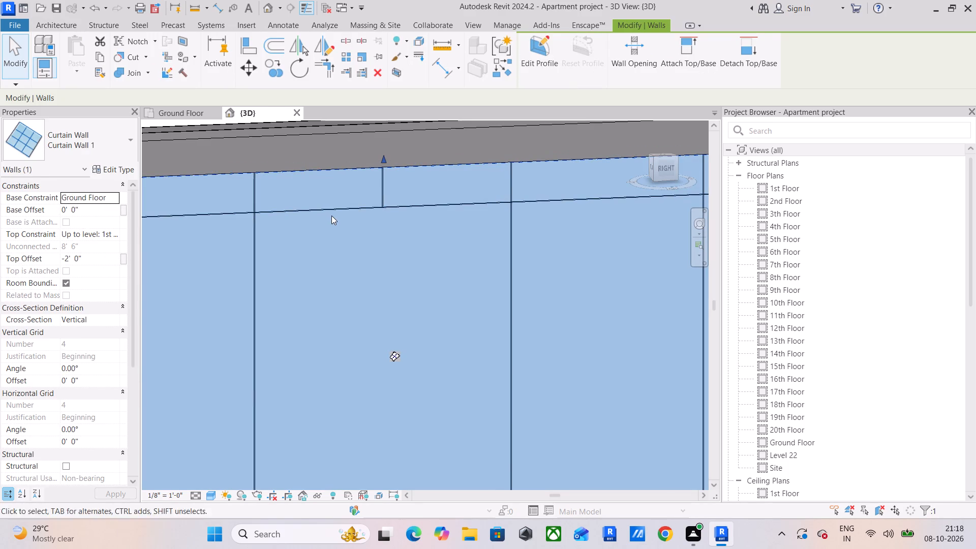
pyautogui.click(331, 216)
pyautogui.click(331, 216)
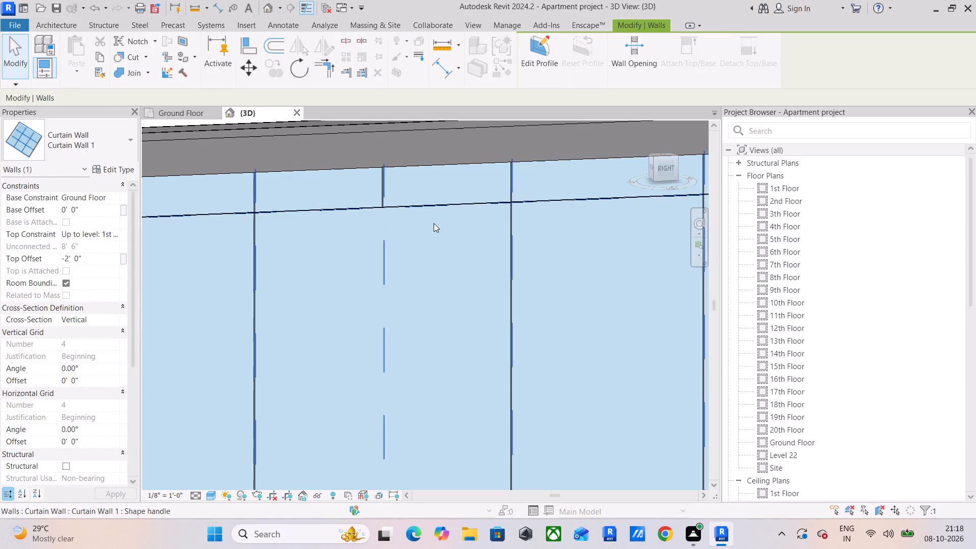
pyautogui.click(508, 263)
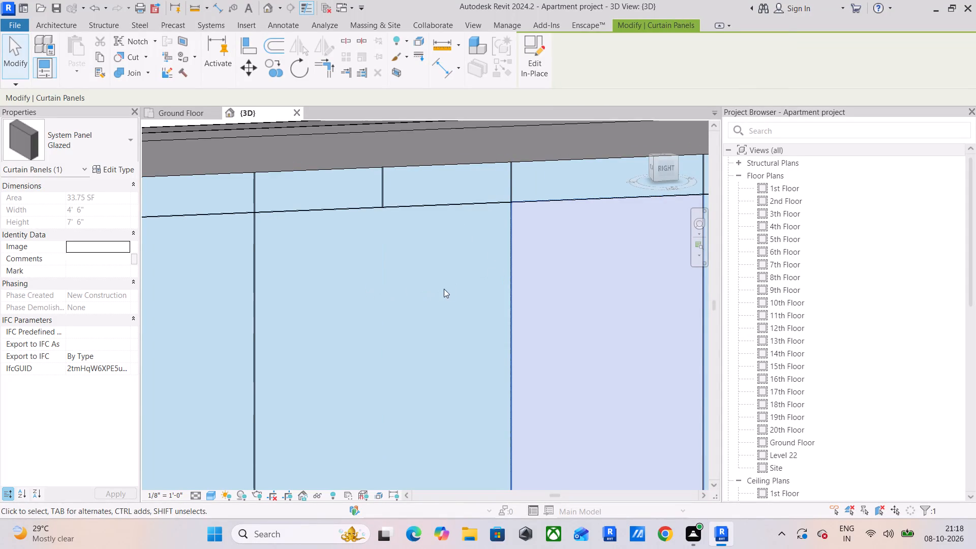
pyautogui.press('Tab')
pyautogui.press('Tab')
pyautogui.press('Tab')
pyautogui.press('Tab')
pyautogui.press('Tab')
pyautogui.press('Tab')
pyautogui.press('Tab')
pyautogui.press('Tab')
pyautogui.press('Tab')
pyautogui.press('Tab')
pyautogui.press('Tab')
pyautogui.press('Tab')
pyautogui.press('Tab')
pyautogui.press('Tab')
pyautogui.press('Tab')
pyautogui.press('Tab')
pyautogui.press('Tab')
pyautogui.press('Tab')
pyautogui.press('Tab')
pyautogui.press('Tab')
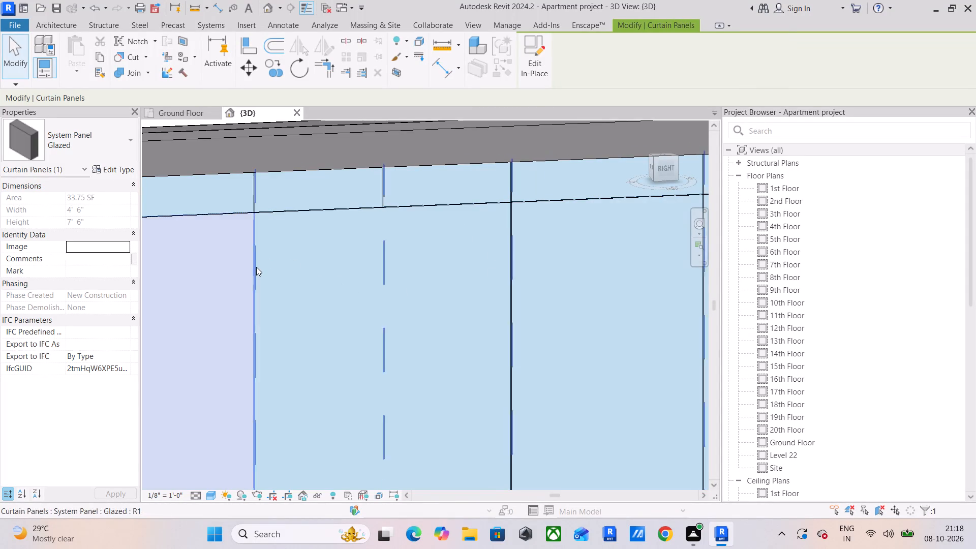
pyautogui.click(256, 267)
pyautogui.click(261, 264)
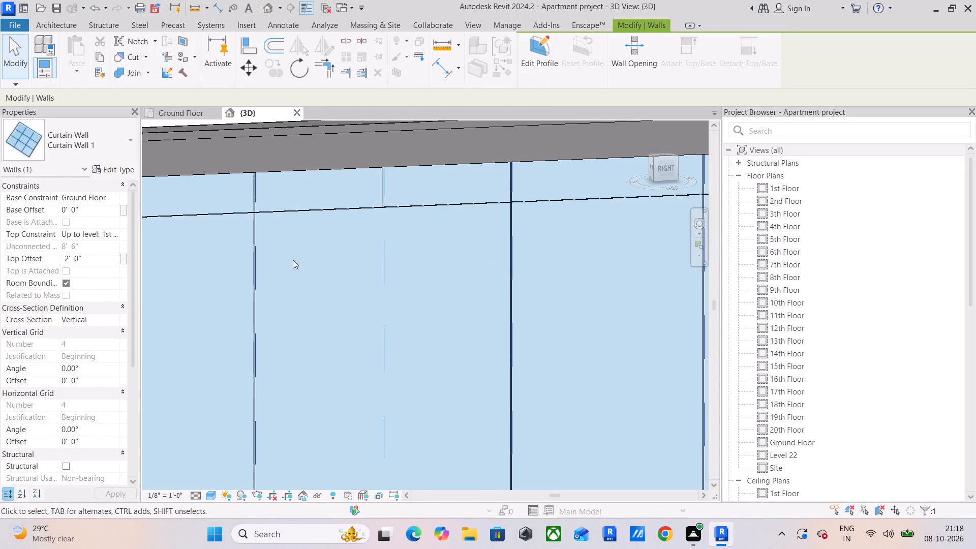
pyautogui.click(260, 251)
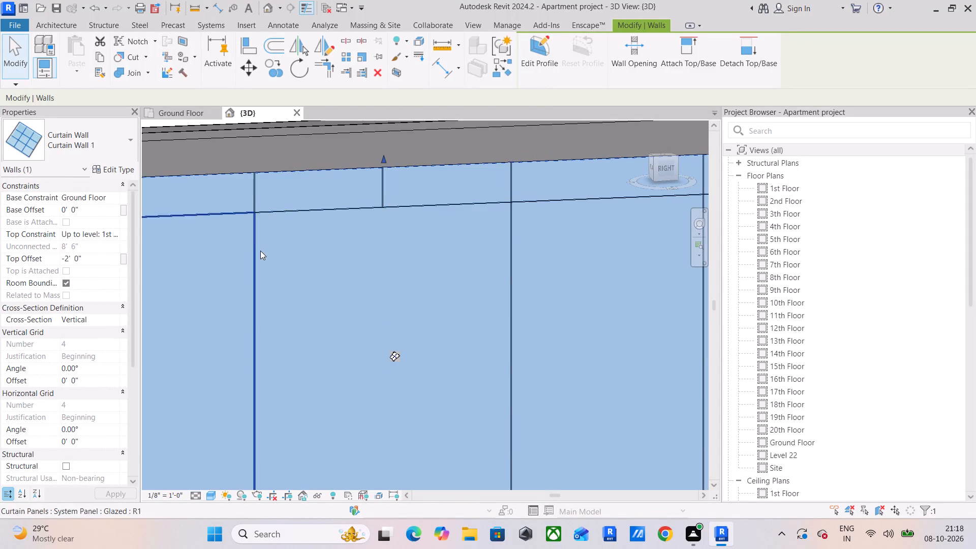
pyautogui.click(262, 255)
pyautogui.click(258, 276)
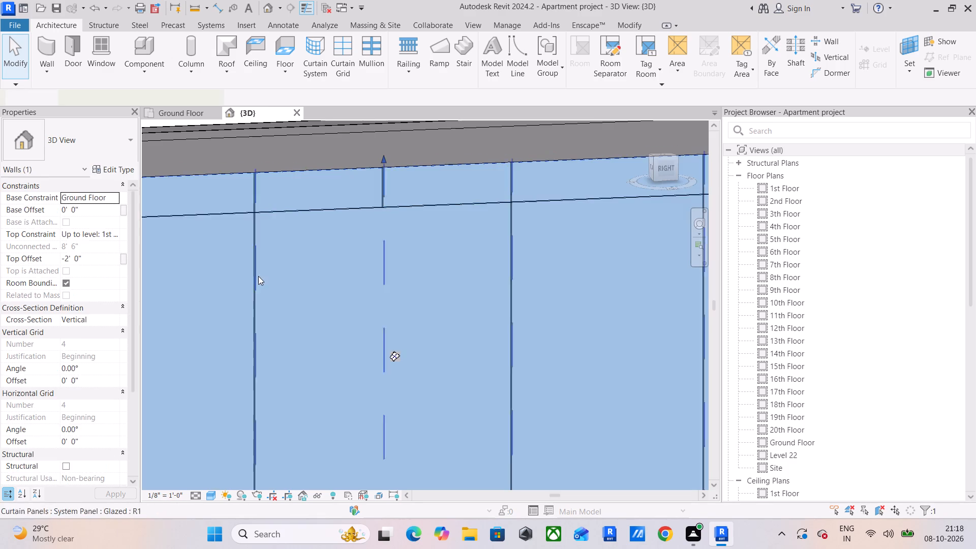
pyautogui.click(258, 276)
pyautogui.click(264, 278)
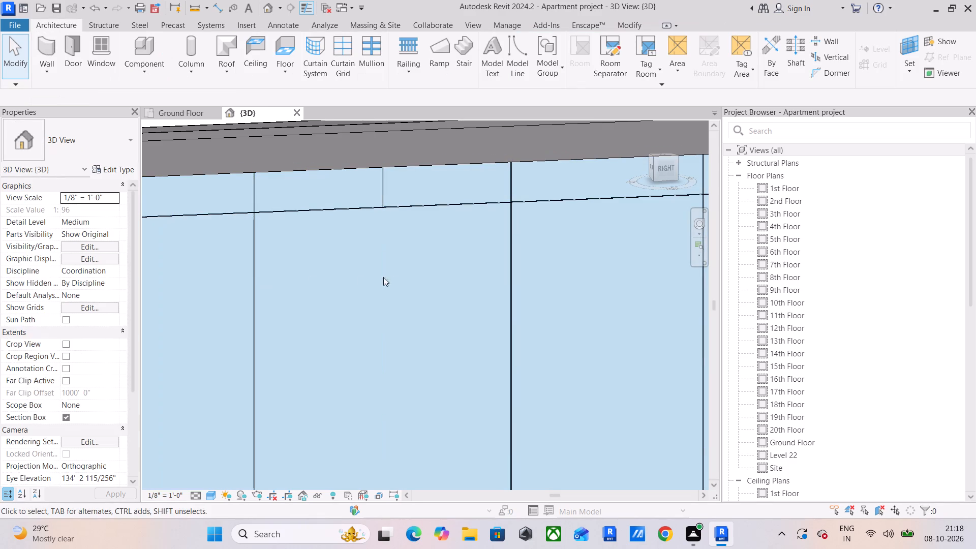
# Load the Door-Curtain-Wall-Double-Storefront family and apply it to the 6' wide central glazed panel below the horizontal grid line.
pyautogui.click(507, 277)
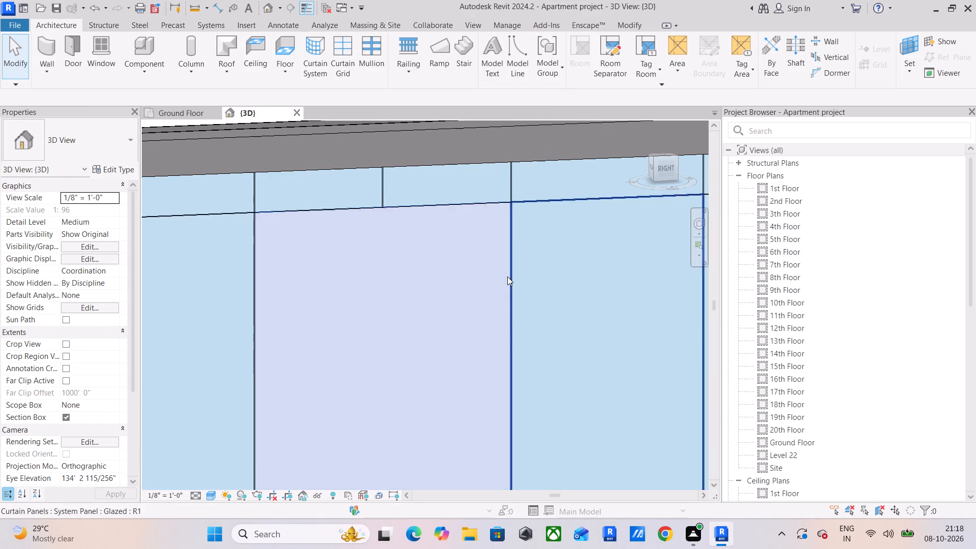
pyautogui.click(136, 142)
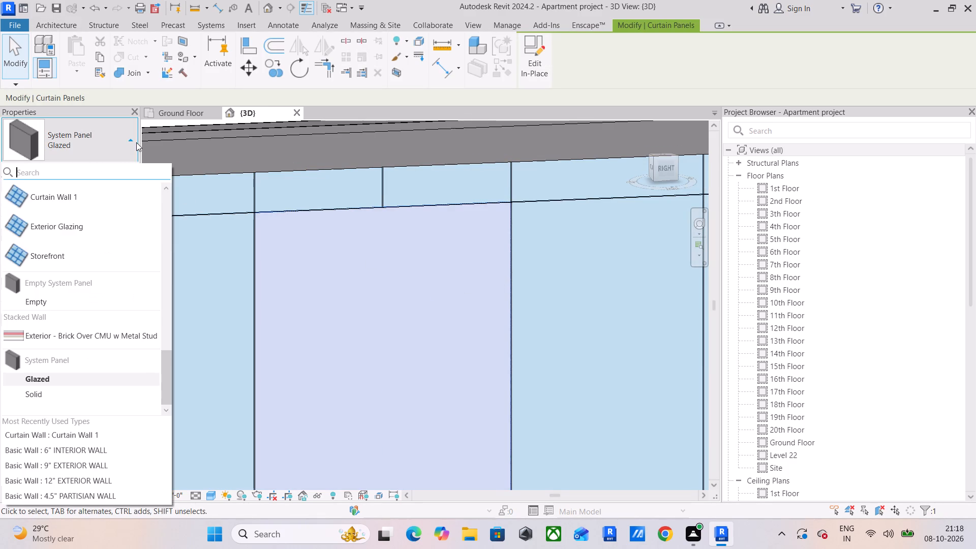
pyautogui.scroll(5, 71, 274)
pyautogui.scroll(-6, 71, 274)
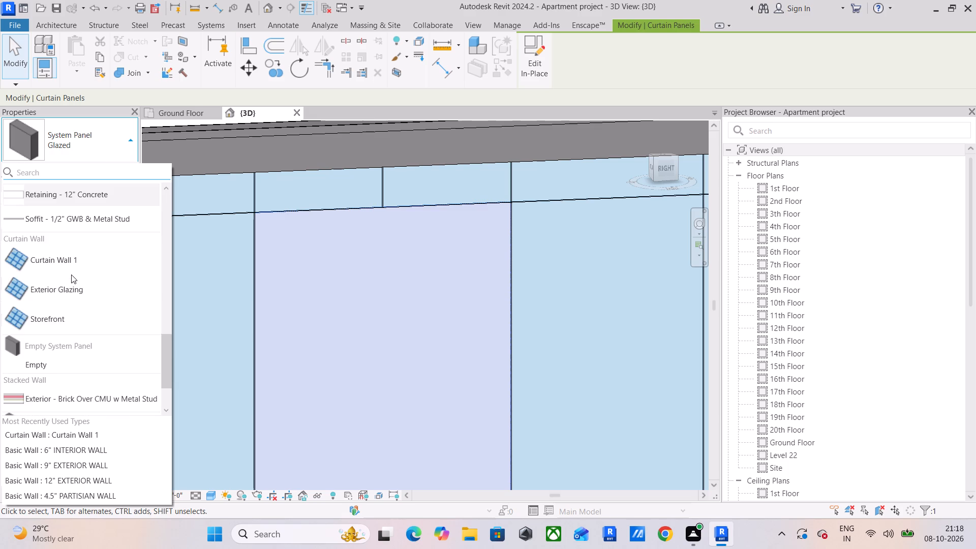
pyautogui.scroll(-6, 71, 274)
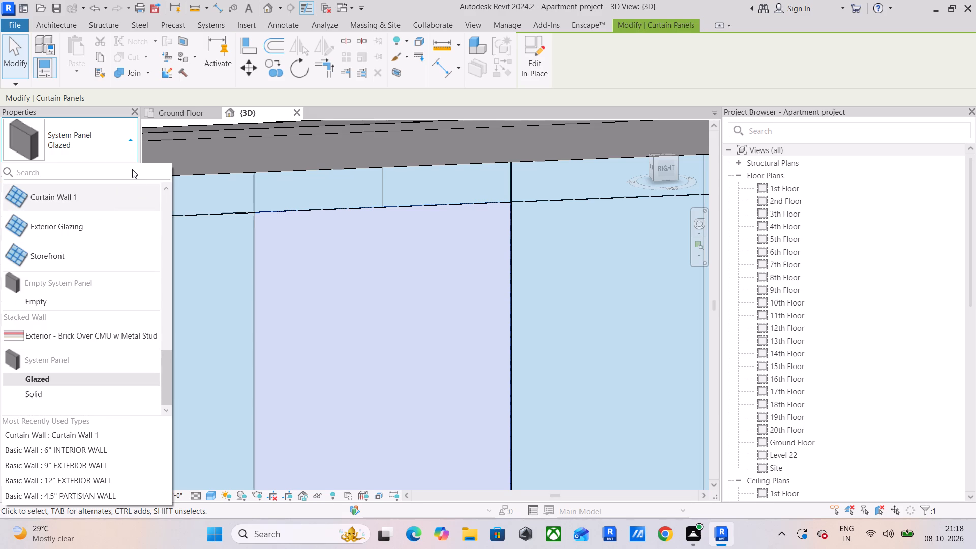
pyautogui.click(117, 157)
pyautogui.click(119, 170)
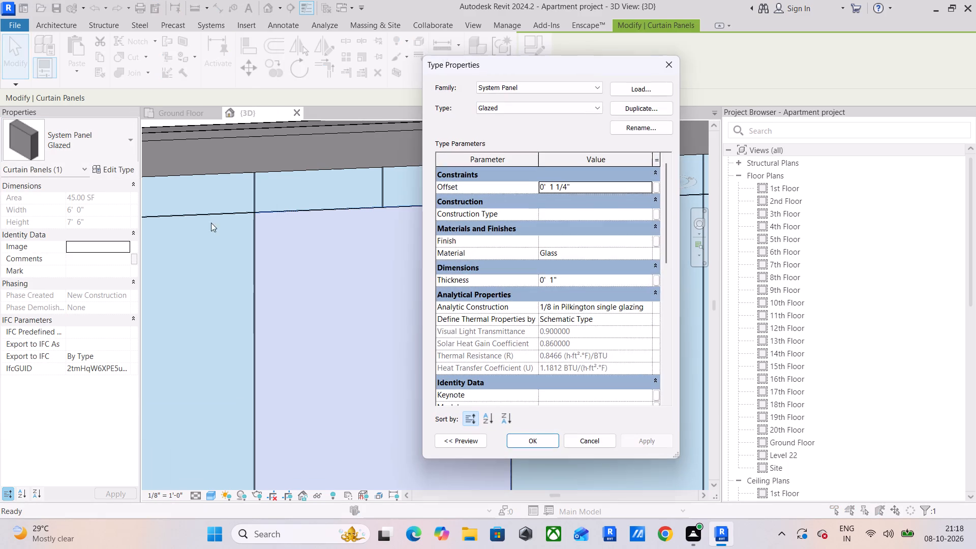
pyautogui.click(611, 90)
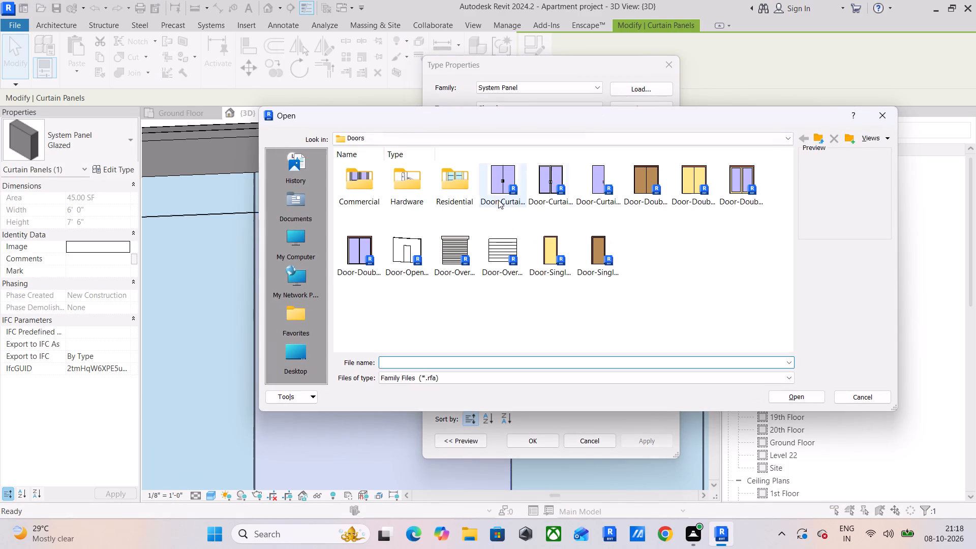
pyautogui.click(565, 184)
pyautogui.click(804, 397)
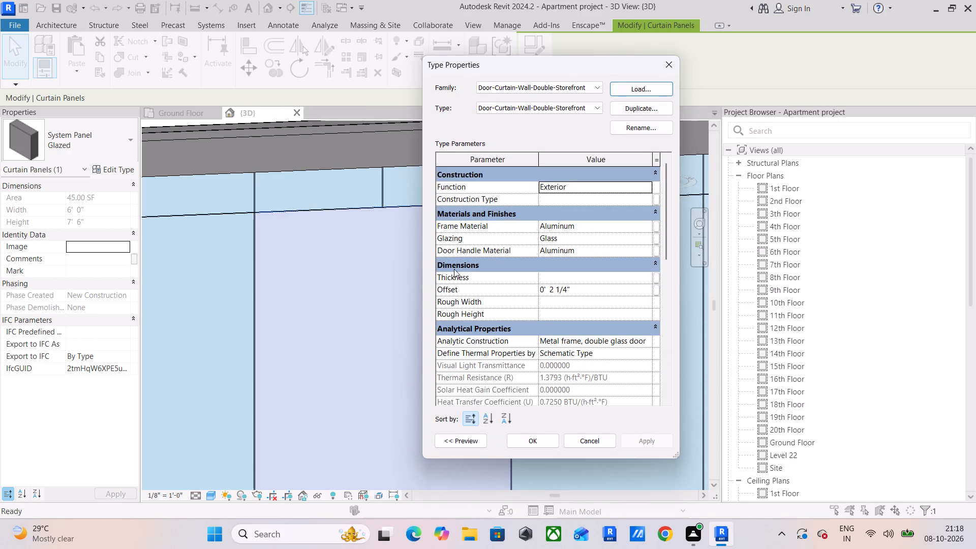
pyautogui.scroll(-6, 493, 282)
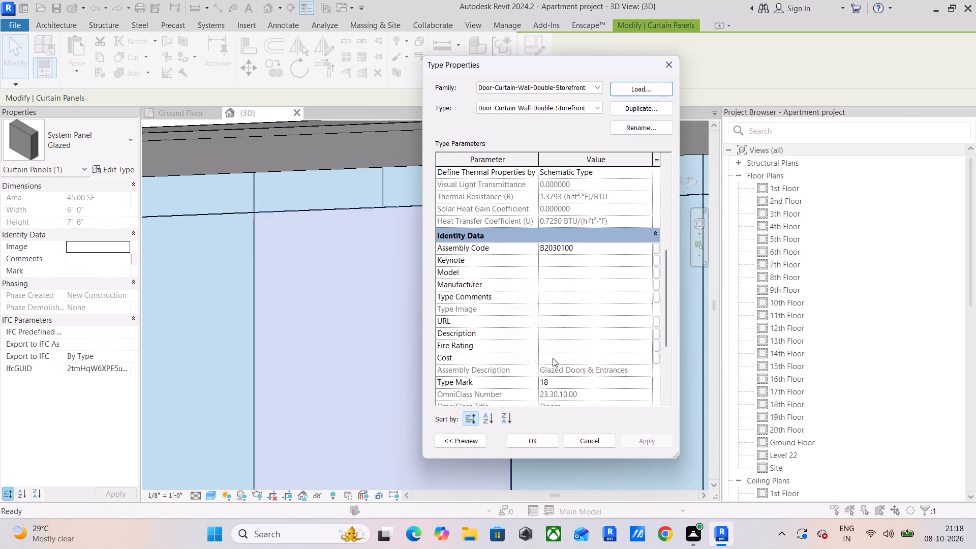
pyautogui.scroll(5, 523, 307)
pyautogui.scroll(-6, 523, 307)
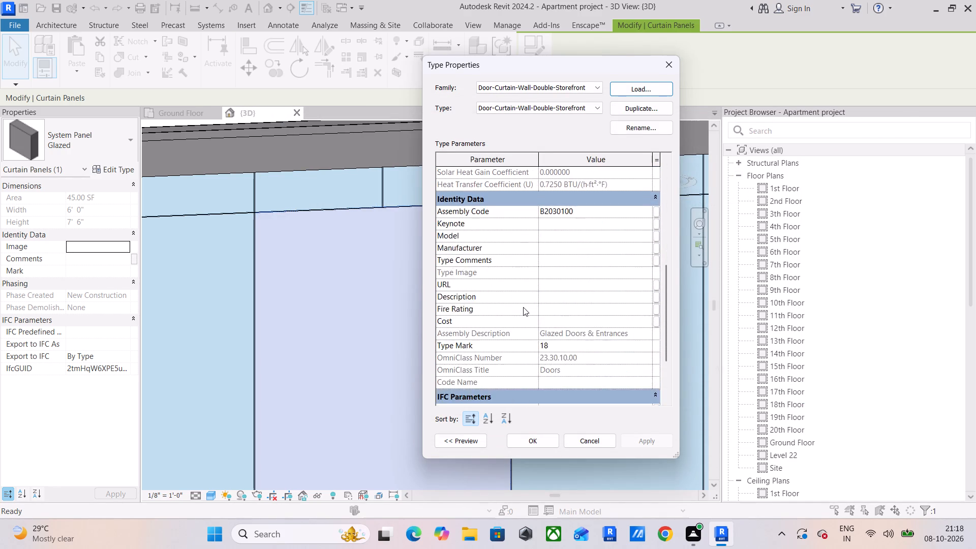
pyautogui.scroll(-6, 523, 307)
pyautogui.click(535, 439)
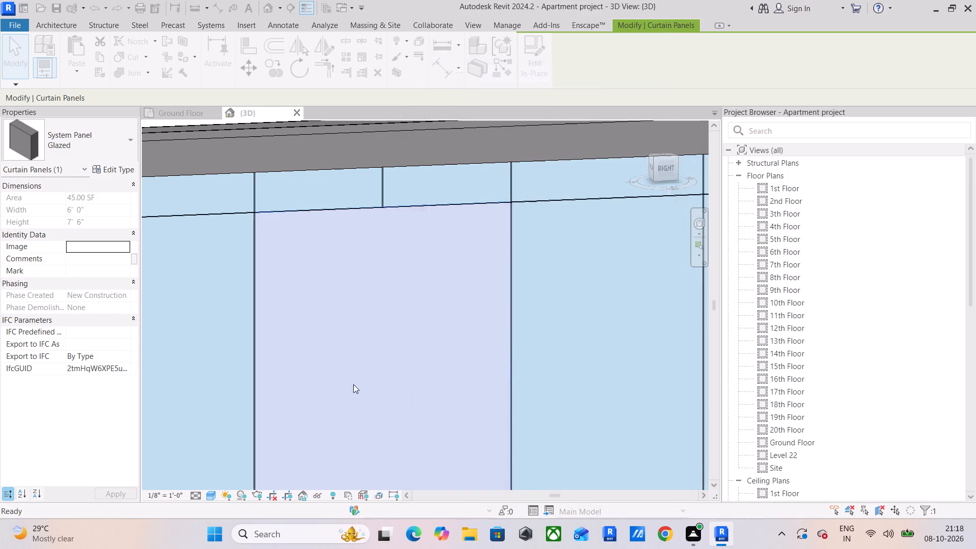
# Add a vertical grid line at the middle of the curtain wall's end panel left of the double door, 3'-9" from each side.
pyautogui.click(532, 320)
pyautogui.scroll(-2, 534, 315)
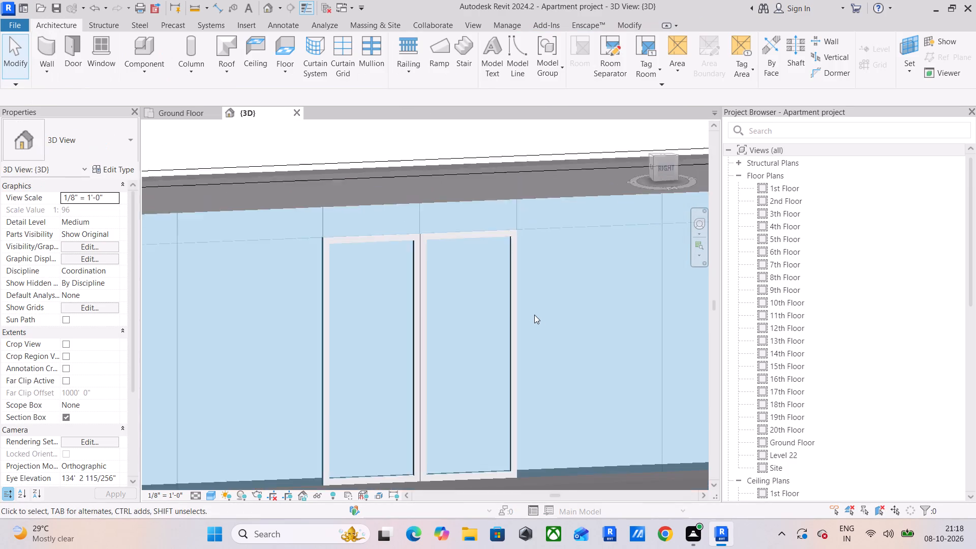
pyautogui.scroll(-2, 534, 315)
pyautogui.moveTo(566, 288); pyautogui.dragTo(567, 246, button='middle')
pyautogui.scroll(4, 467, 279)
pyautogui.scroll(-3, 467, 279)
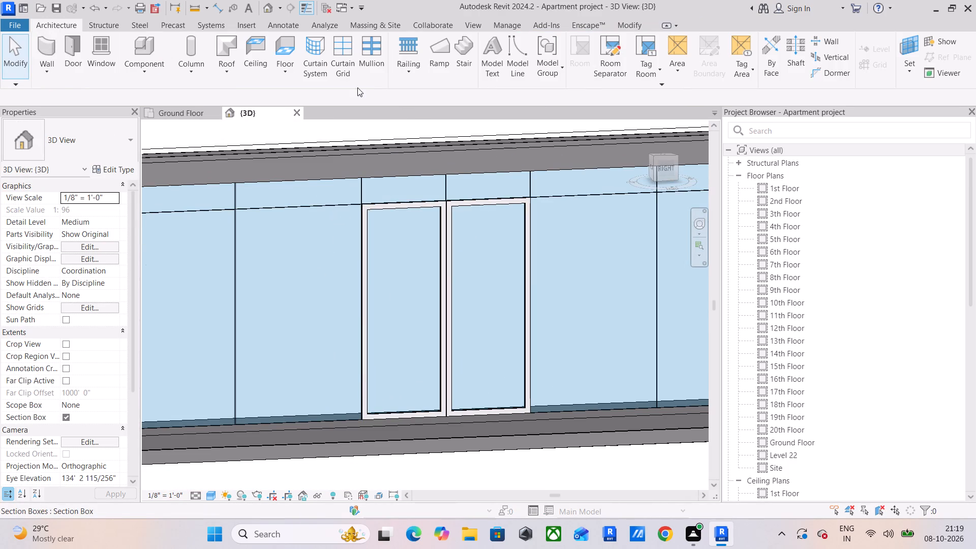
pyautogui.click(367, 62)
pyautogui.moveTo(327, 279); pyautogui.dragTo(450, 279, button='middle')
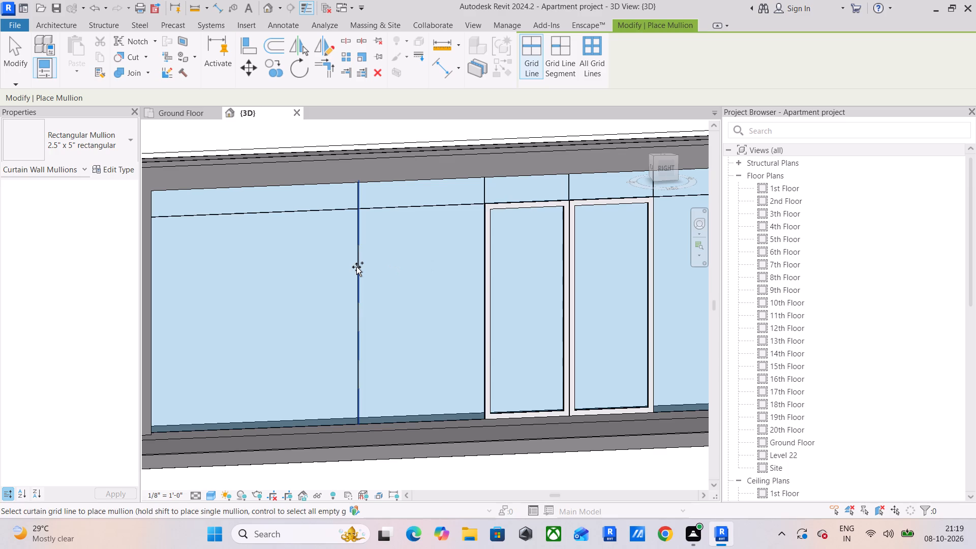
pyautogui.click(53, 22)
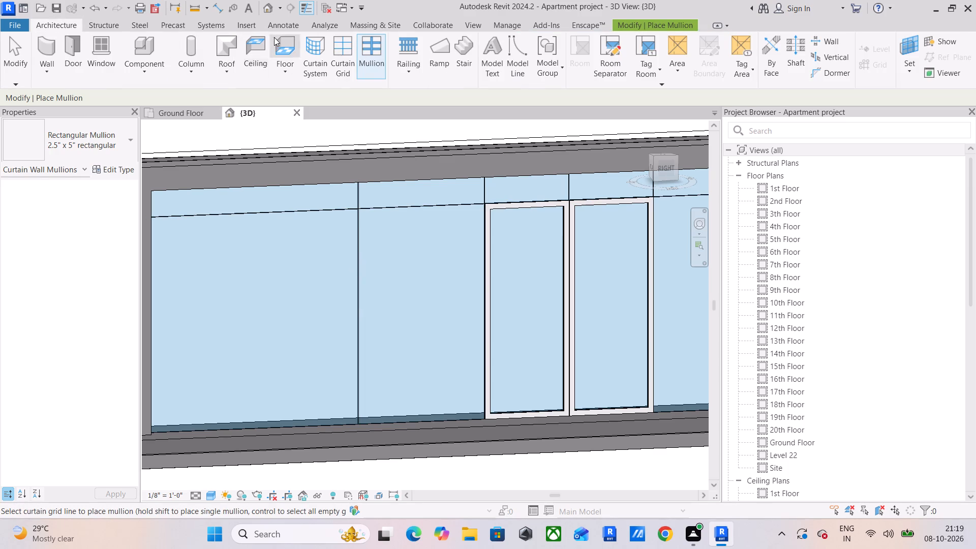
pyautogui.click(335, 45)
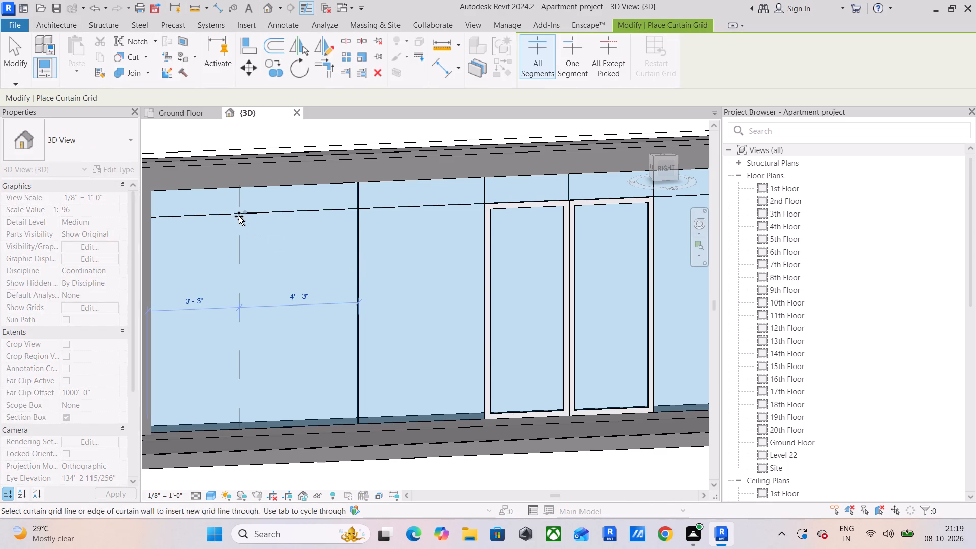
pyautogui.click(244, 216)
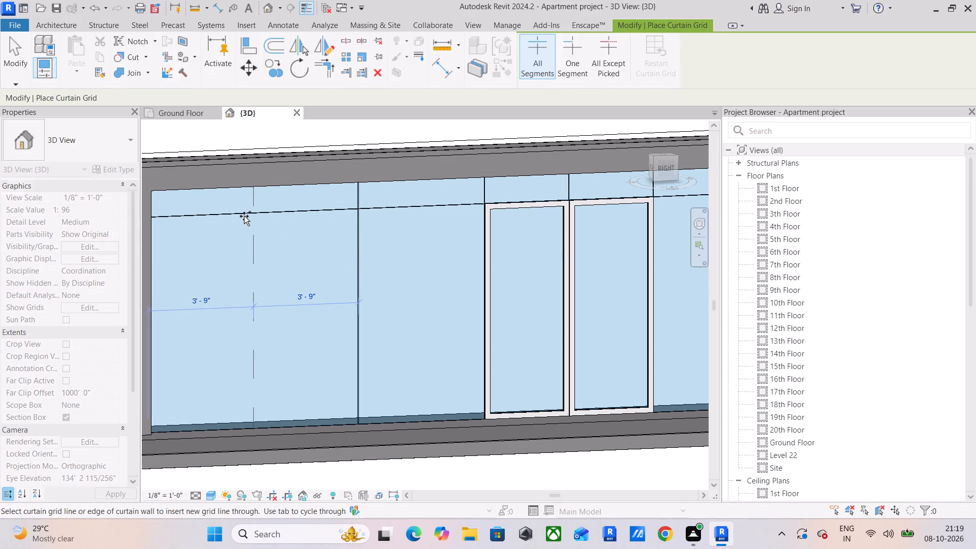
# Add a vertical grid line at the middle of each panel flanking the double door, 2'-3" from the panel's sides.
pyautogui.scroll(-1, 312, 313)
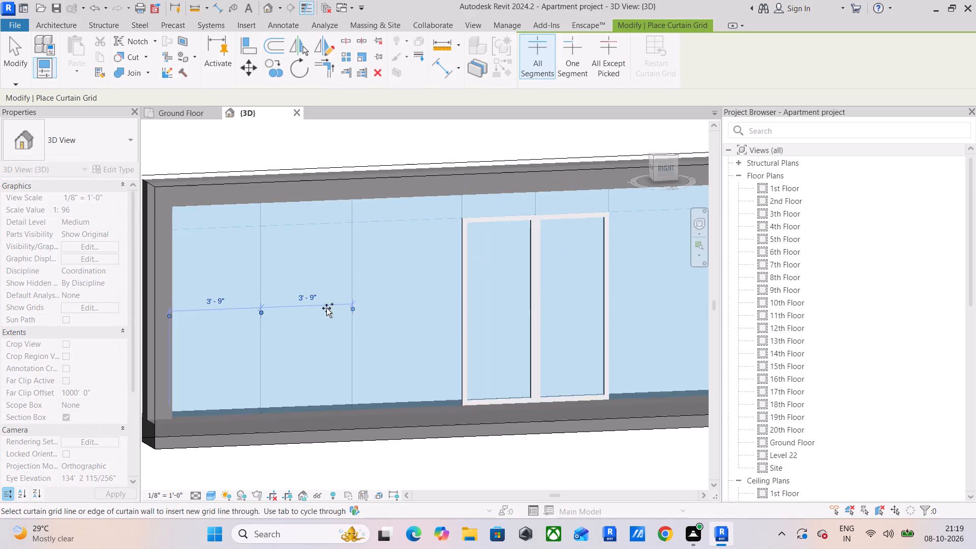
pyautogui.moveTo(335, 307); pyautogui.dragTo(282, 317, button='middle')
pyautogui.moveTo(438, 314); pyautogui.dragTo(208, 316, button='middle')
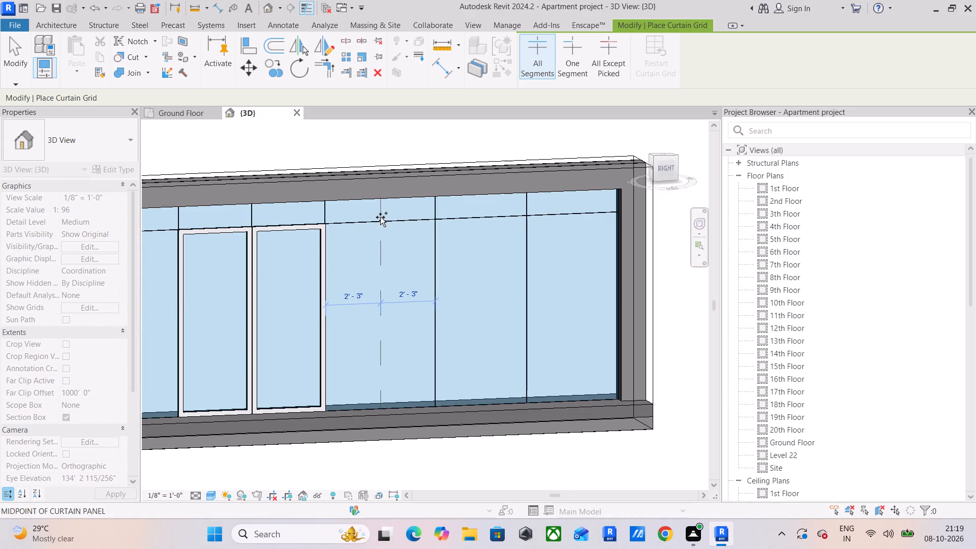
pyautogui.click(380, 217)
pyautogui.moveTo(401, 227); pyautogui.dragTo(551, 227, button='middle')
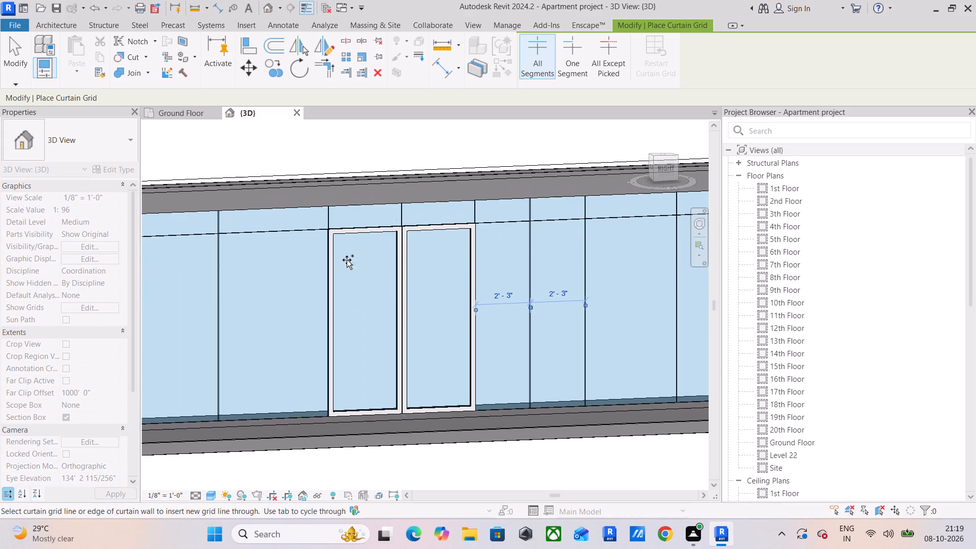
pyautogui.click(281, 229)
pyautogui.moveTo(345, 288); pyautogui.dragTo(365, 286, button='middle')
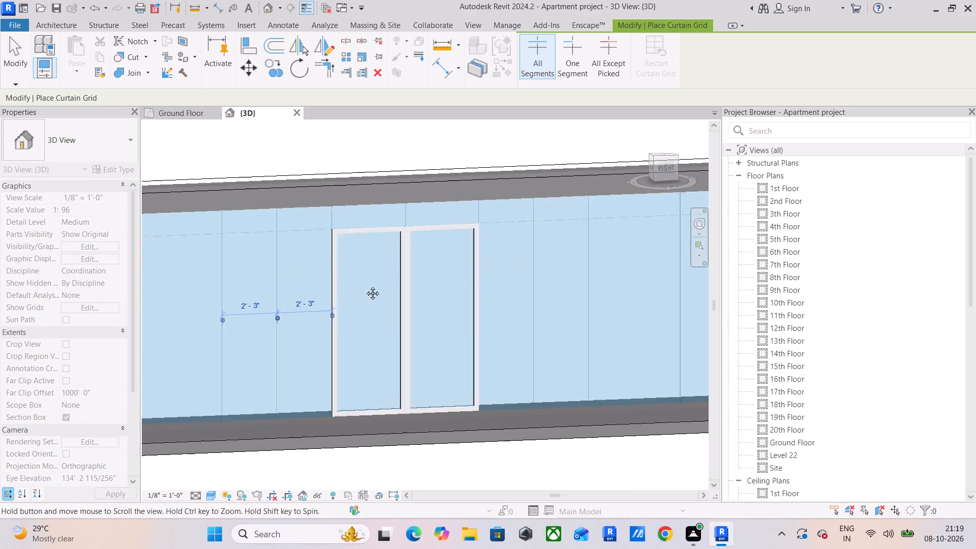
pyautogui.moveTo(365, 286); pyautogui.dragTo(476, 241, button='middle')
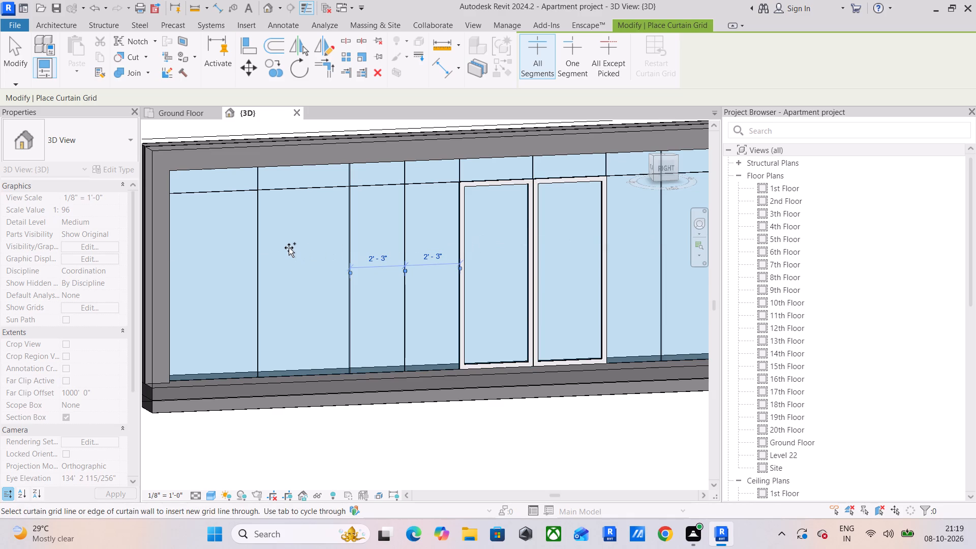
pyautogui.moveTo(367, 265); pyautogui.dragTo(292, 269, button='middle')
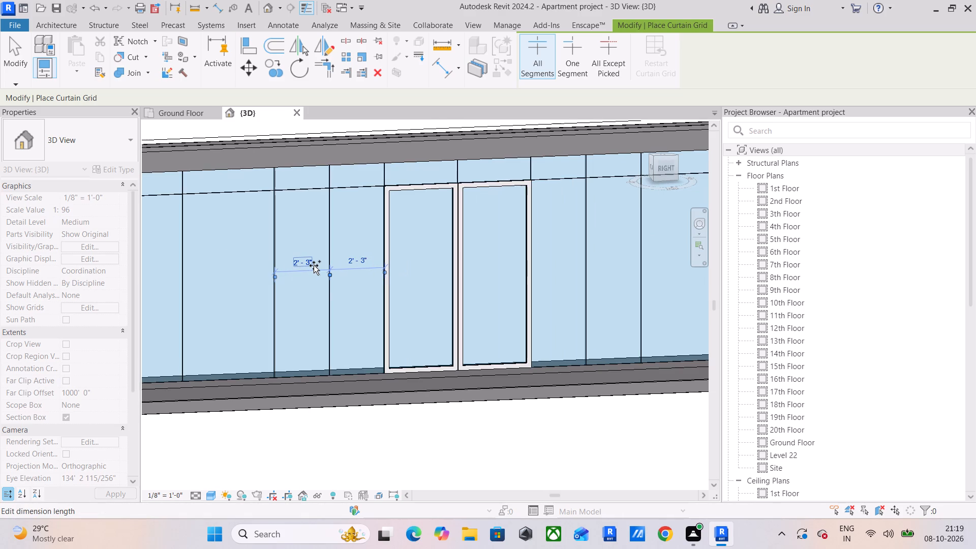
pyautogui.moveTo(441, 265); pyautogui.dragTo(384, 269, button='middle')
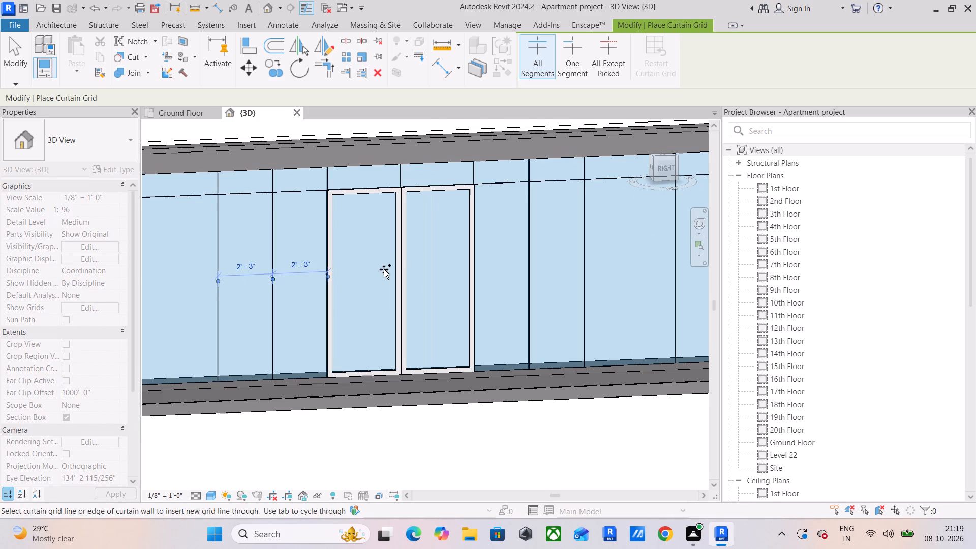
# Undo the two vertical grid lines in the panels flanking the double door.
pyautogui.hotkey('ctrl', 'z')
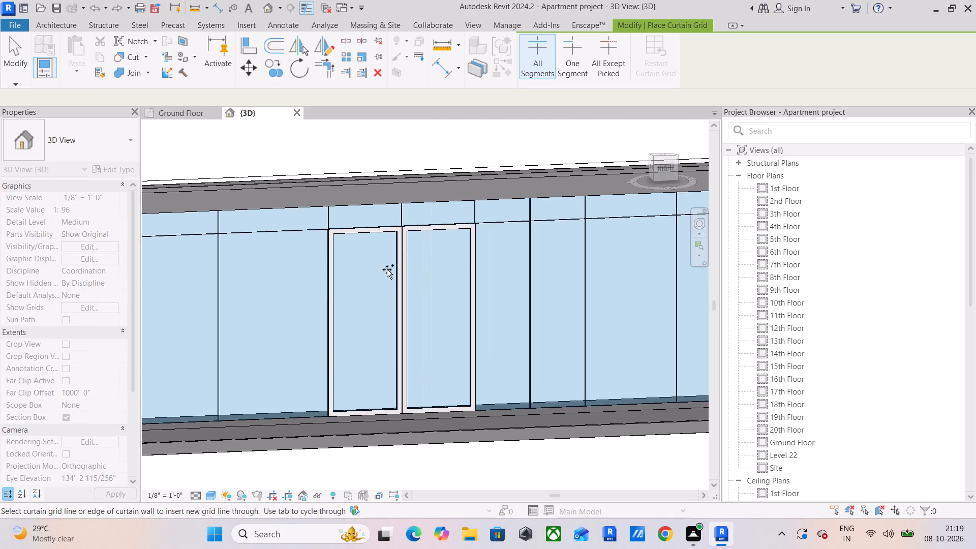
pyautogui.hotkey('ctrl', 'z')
# Place 2.5" x 5" rectangular mullions on the horizontal grid line, the wall's top edge and the three vertical grid lines at the door bay.
pyautogui.moveTo(397, 291); pyautogui.dragTo(485, 271, button='middle')
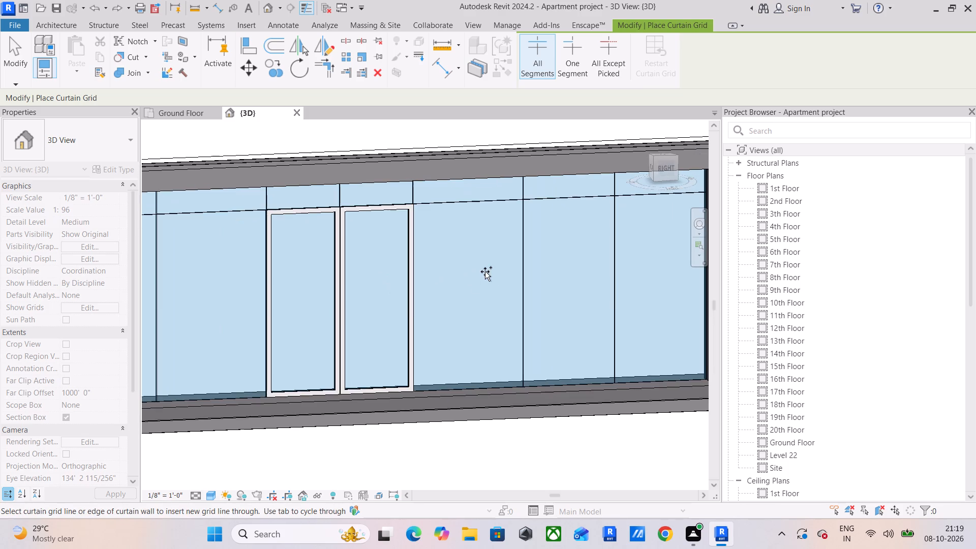
pyautogui.click(64, 23)
pyautogui.click(366, 56)
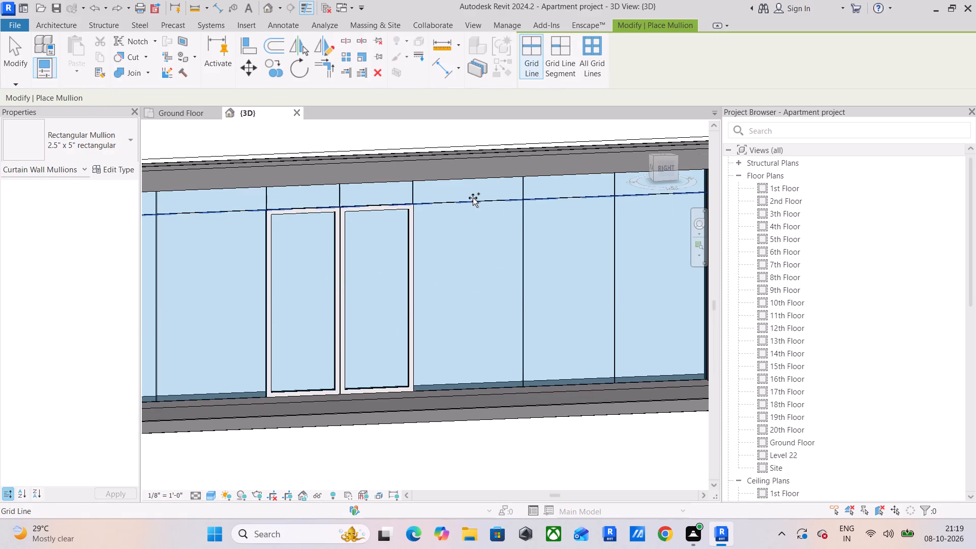
pyautogui.click(472, 198)
pyautogui.click(412, 187)
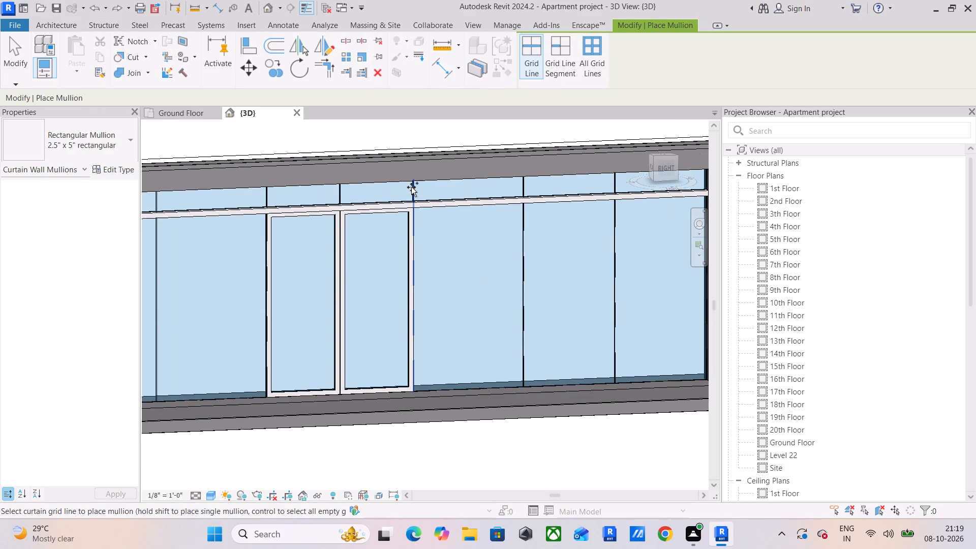
pyautogui.click(354, 185)
pyautogui.click(342, 193)
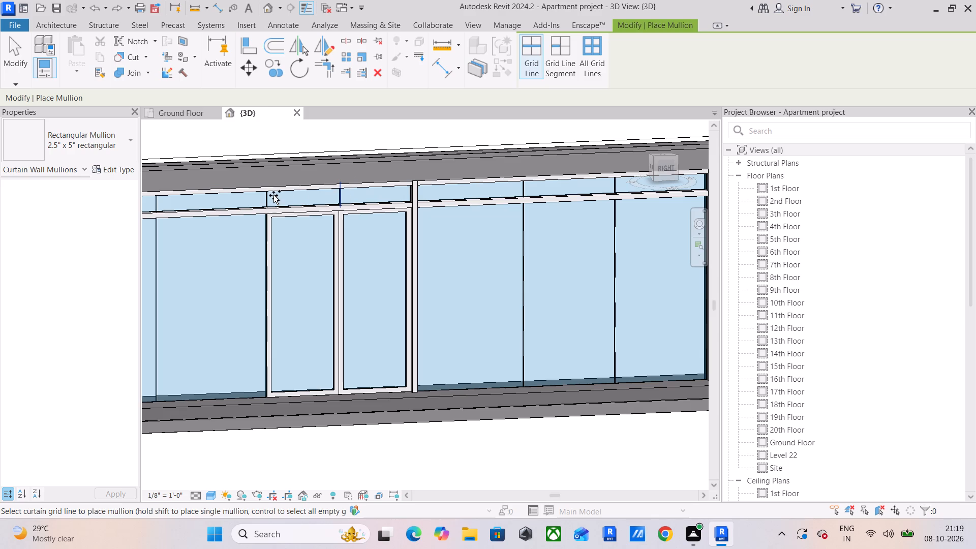
pyautogui.click(264, 196)
# Place 2.5" x 5" rectangular mullions on the two vertical grid lines and the end edge left of the double door.
pyautogui.moveTo(227, 208); pyautogui.dragTo(307, 215, button='middle')
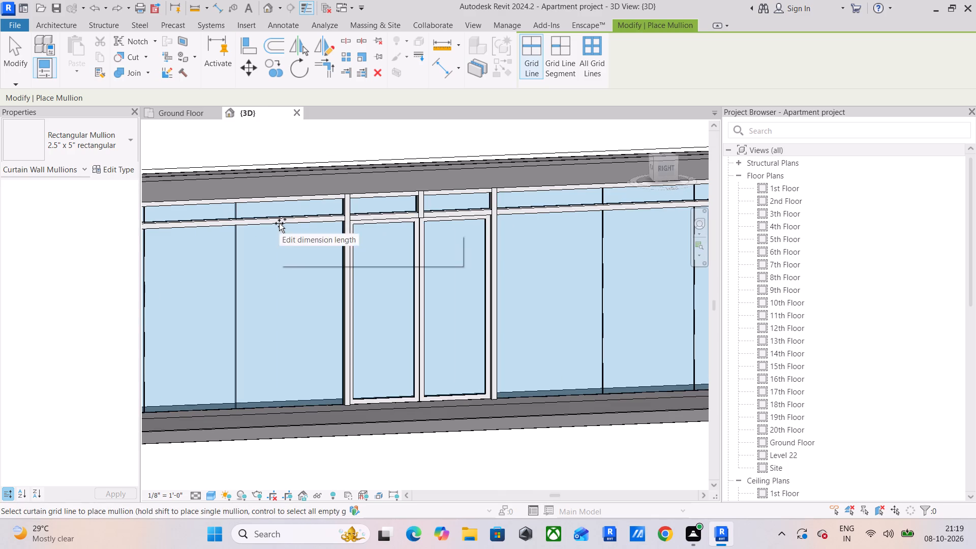
pyautogui.moveTo(279, 224); pyautogui.dragTo(398, 227, button='middle')
pyautogui.click(352, 213)
pyautogui.click(267, 217)
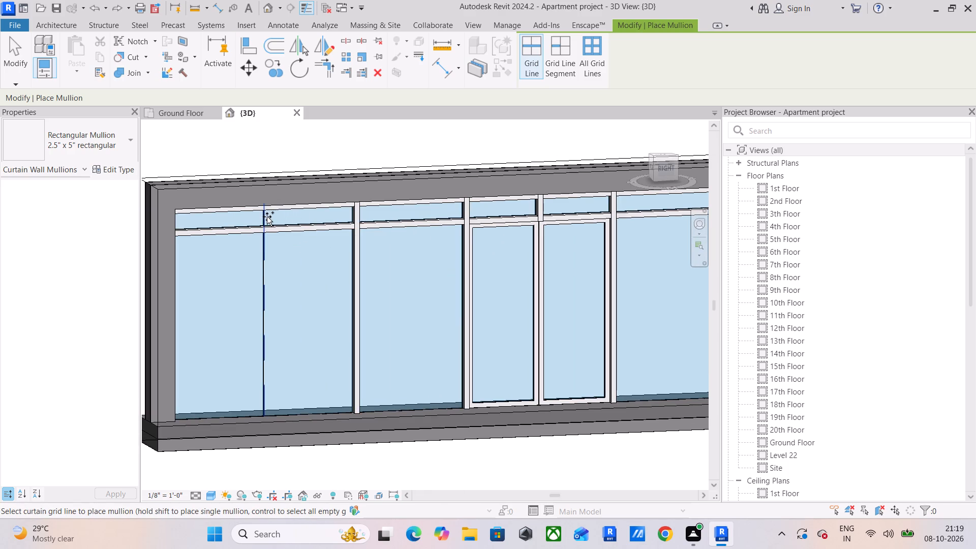
pyautogui.middleClick(422, 288)
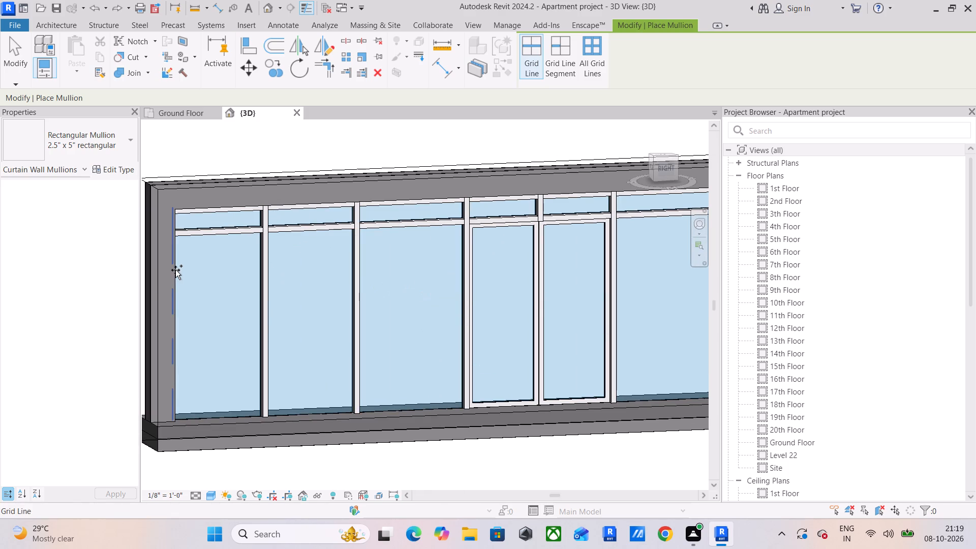
pyautogui.click(175, 270)
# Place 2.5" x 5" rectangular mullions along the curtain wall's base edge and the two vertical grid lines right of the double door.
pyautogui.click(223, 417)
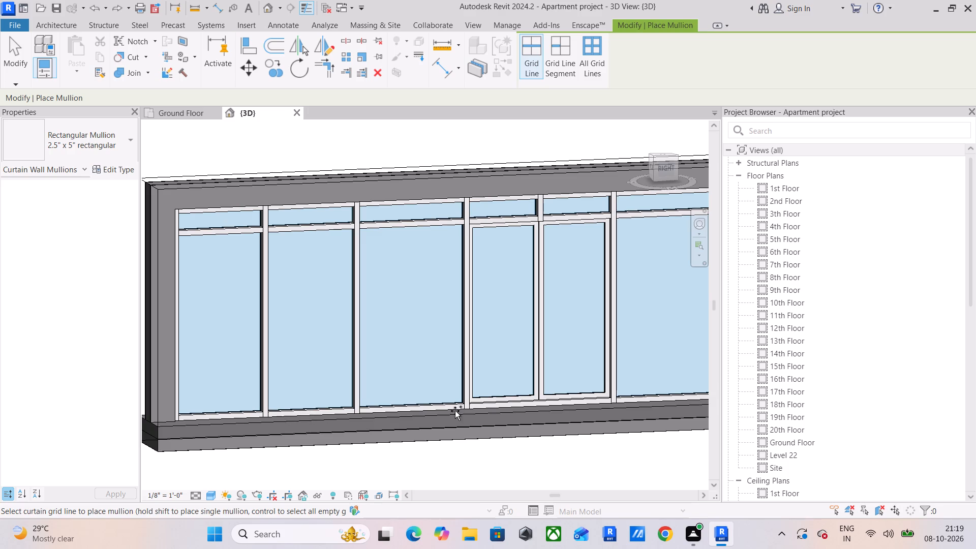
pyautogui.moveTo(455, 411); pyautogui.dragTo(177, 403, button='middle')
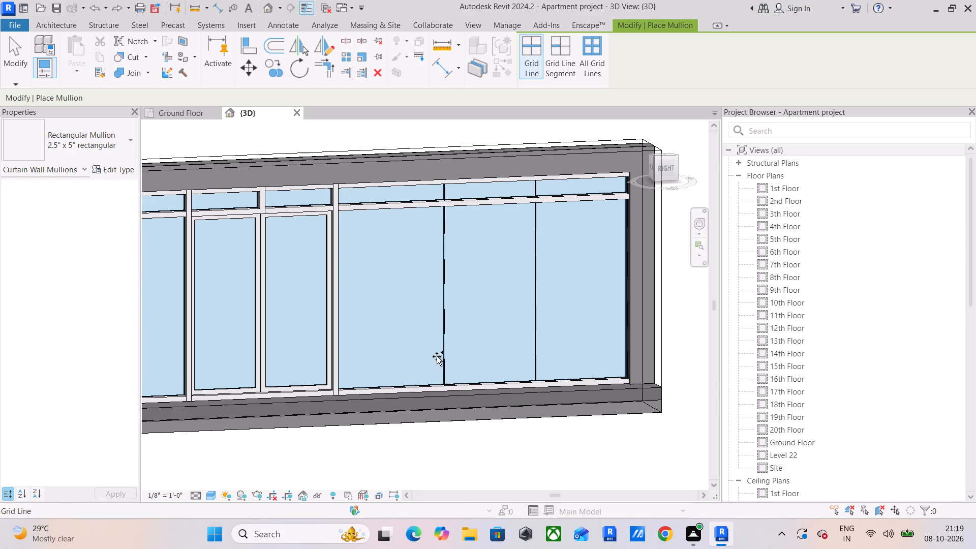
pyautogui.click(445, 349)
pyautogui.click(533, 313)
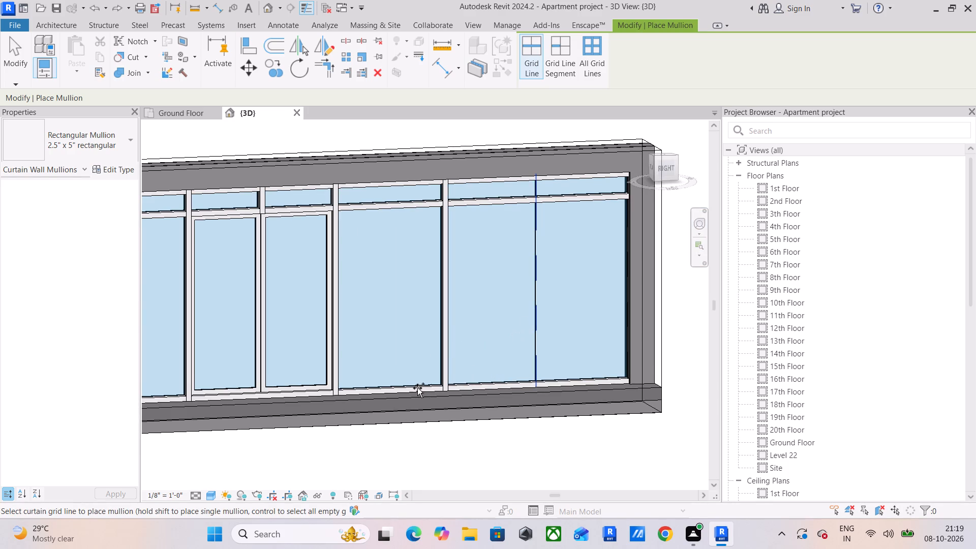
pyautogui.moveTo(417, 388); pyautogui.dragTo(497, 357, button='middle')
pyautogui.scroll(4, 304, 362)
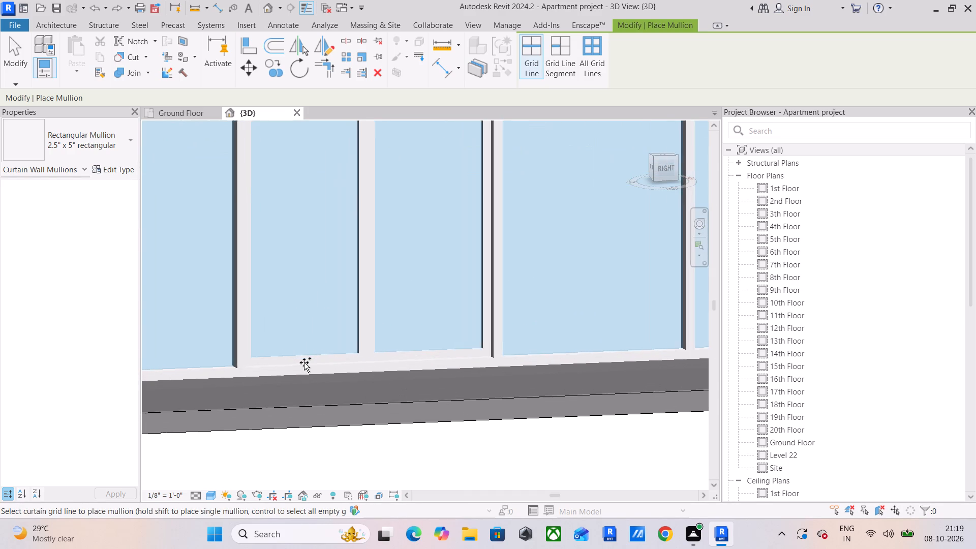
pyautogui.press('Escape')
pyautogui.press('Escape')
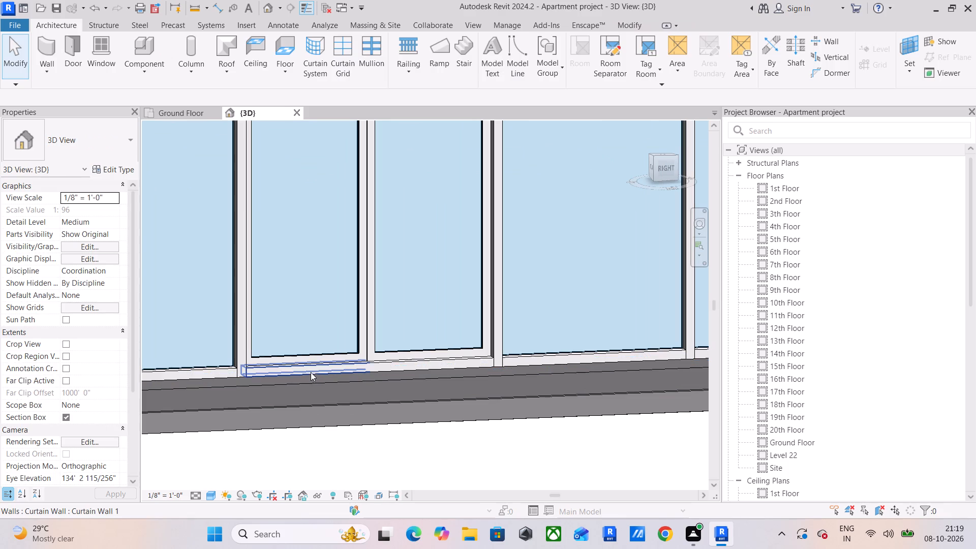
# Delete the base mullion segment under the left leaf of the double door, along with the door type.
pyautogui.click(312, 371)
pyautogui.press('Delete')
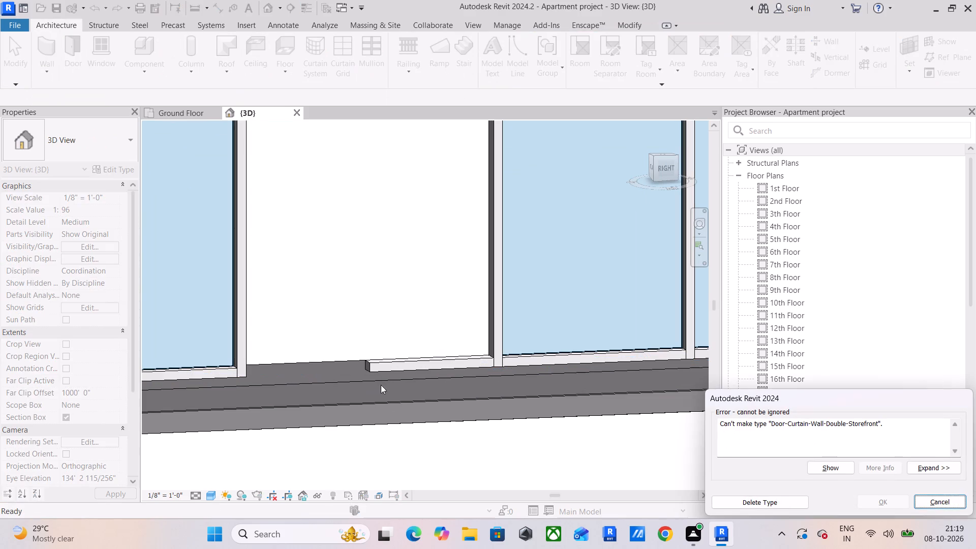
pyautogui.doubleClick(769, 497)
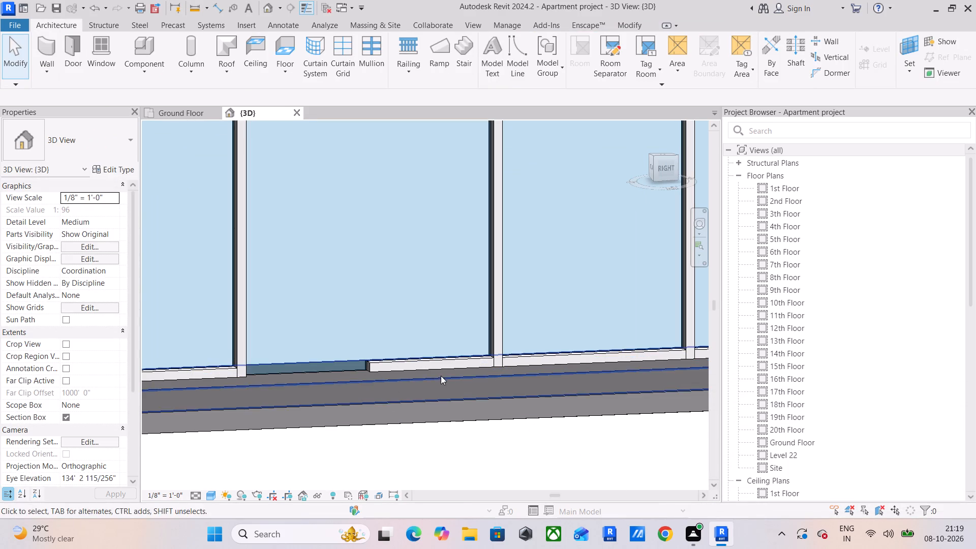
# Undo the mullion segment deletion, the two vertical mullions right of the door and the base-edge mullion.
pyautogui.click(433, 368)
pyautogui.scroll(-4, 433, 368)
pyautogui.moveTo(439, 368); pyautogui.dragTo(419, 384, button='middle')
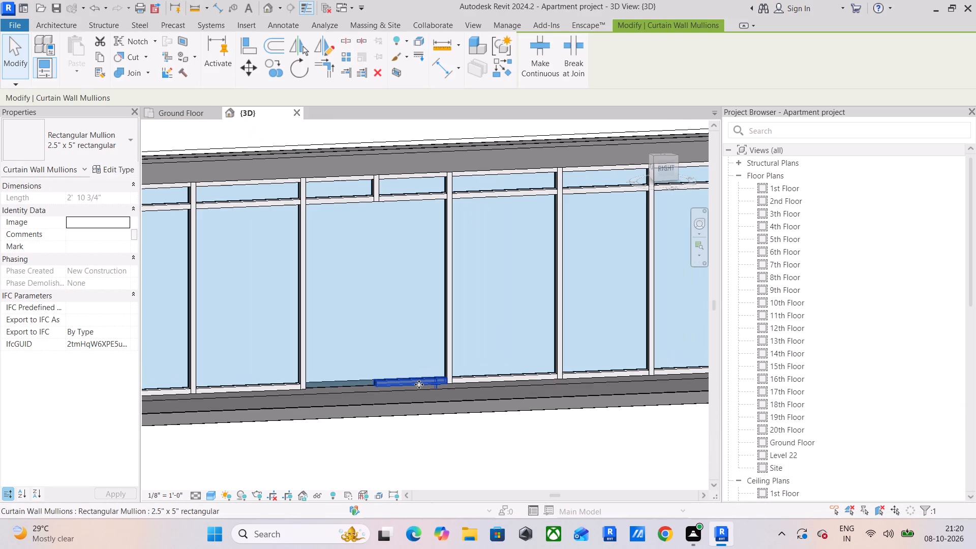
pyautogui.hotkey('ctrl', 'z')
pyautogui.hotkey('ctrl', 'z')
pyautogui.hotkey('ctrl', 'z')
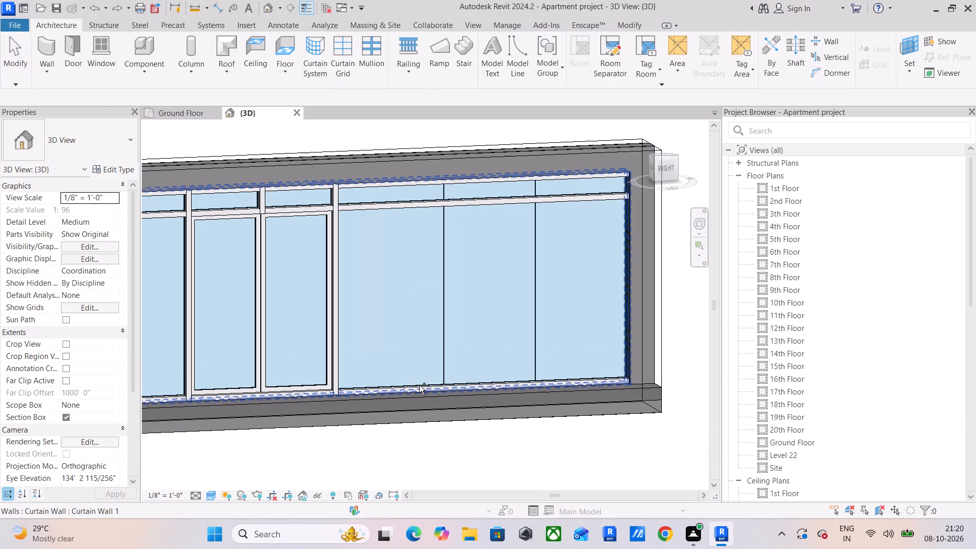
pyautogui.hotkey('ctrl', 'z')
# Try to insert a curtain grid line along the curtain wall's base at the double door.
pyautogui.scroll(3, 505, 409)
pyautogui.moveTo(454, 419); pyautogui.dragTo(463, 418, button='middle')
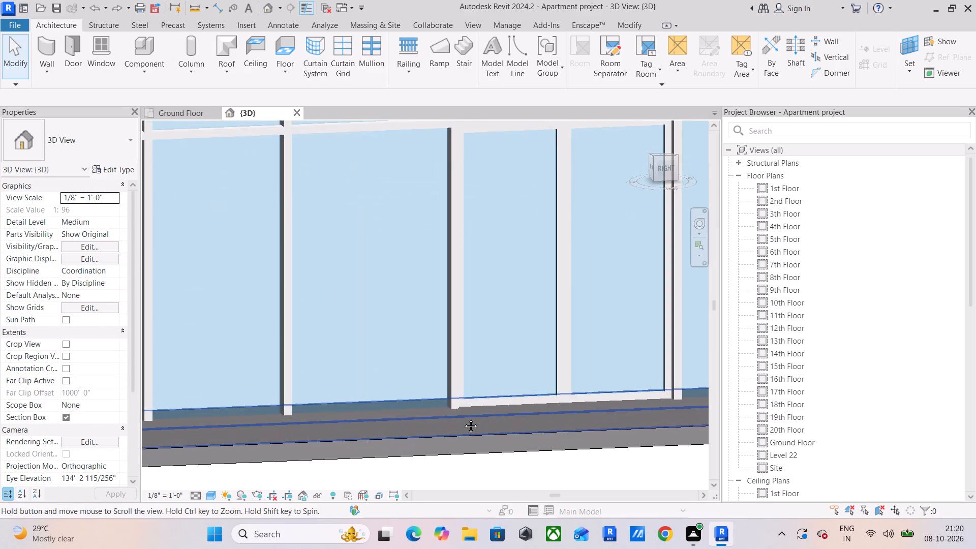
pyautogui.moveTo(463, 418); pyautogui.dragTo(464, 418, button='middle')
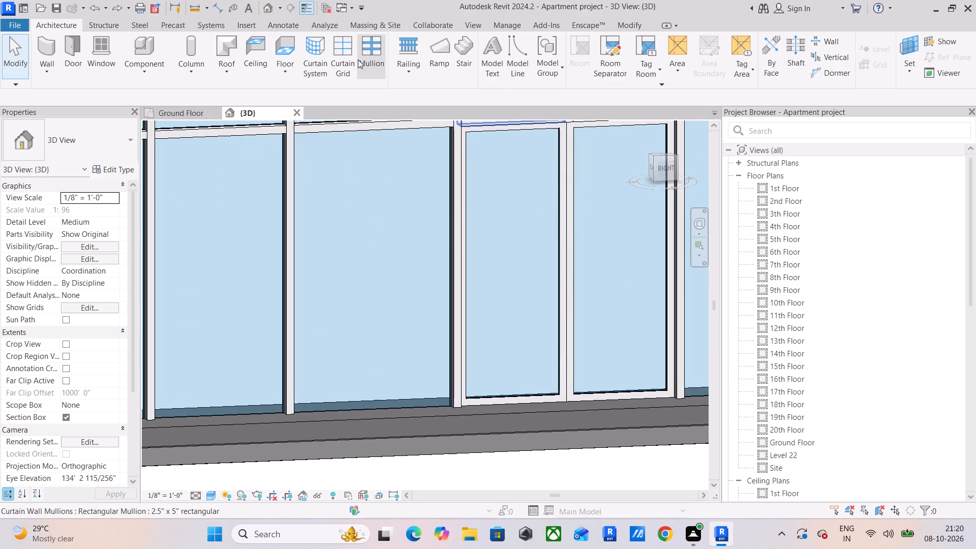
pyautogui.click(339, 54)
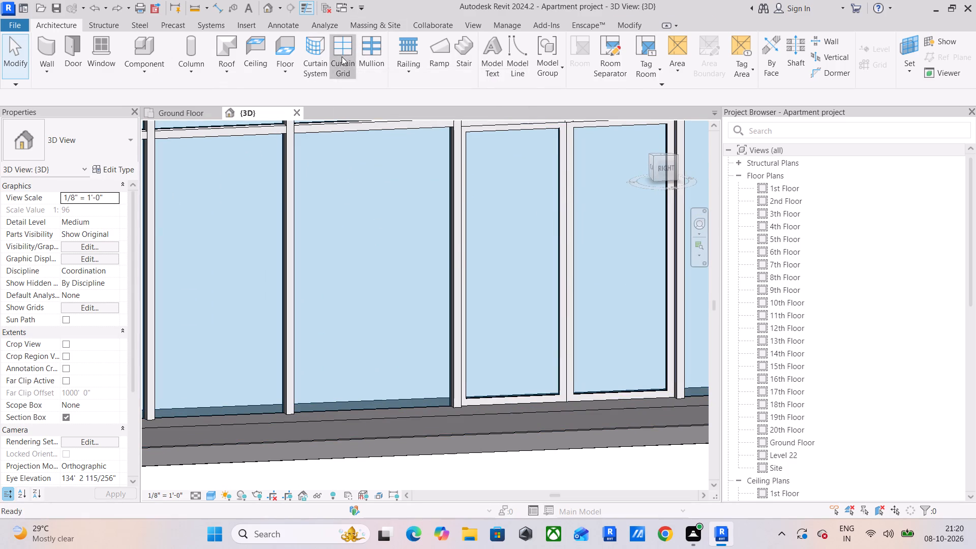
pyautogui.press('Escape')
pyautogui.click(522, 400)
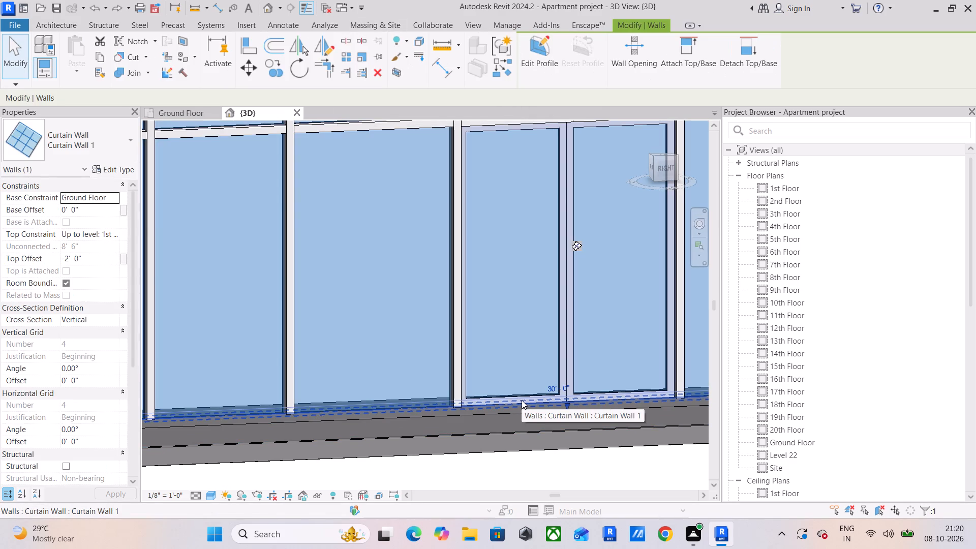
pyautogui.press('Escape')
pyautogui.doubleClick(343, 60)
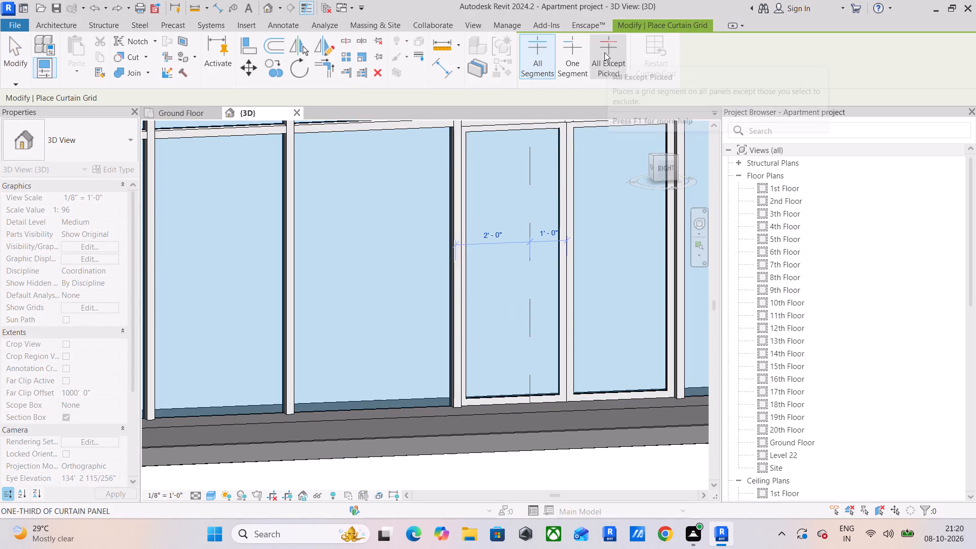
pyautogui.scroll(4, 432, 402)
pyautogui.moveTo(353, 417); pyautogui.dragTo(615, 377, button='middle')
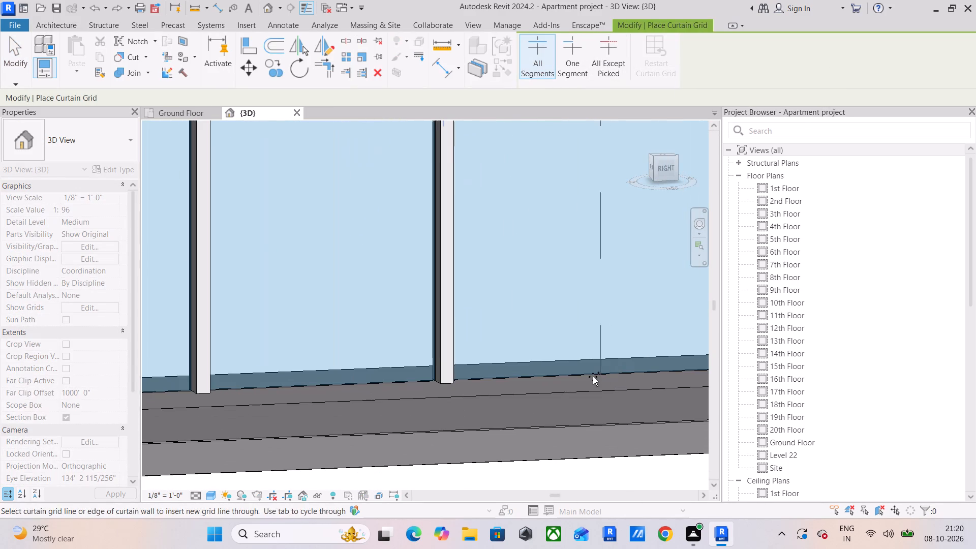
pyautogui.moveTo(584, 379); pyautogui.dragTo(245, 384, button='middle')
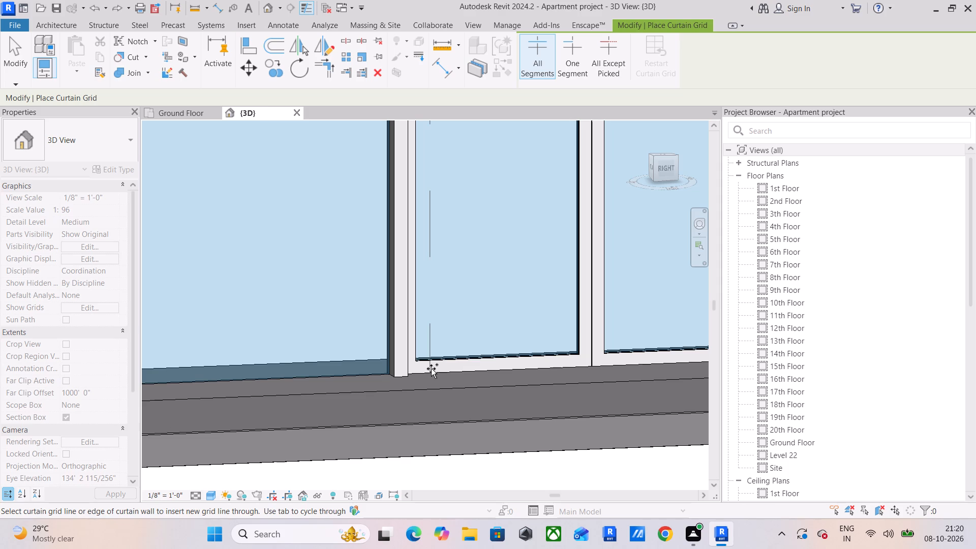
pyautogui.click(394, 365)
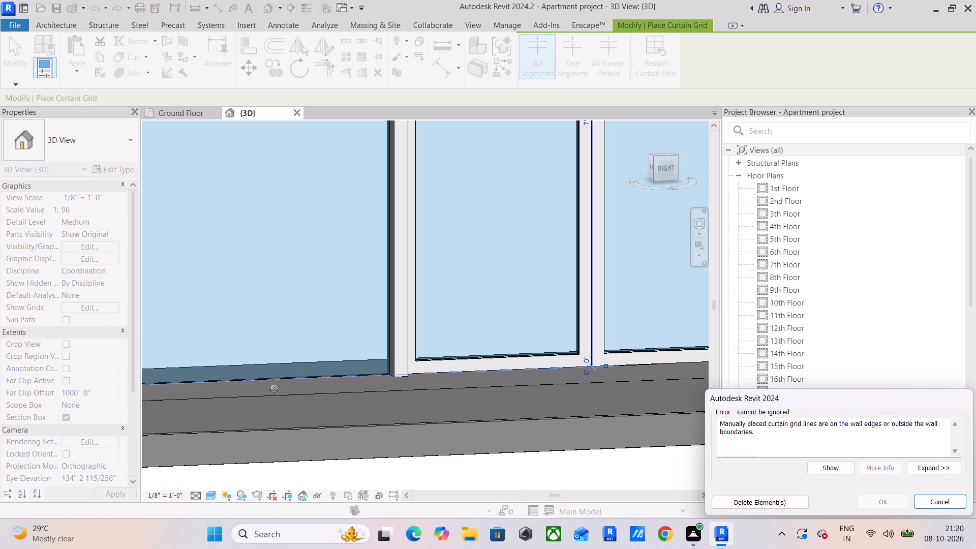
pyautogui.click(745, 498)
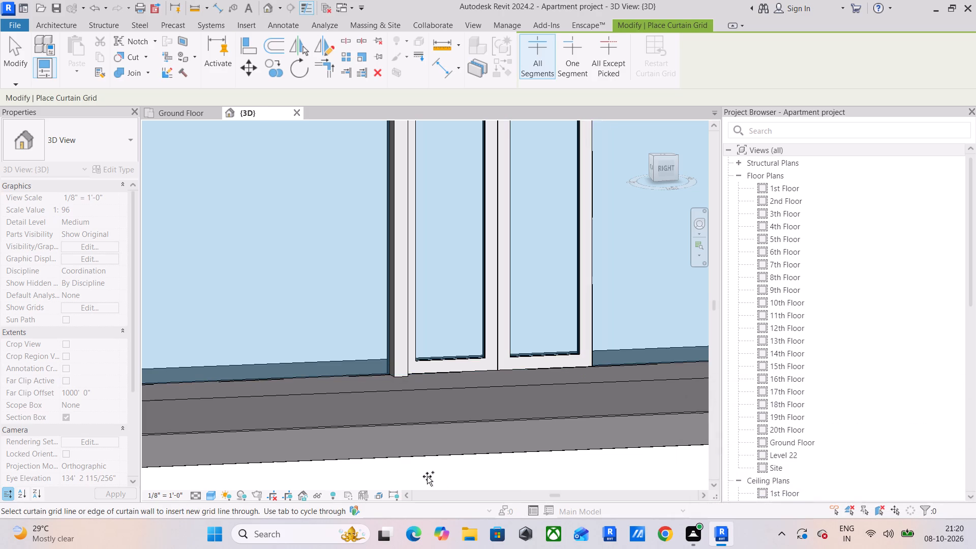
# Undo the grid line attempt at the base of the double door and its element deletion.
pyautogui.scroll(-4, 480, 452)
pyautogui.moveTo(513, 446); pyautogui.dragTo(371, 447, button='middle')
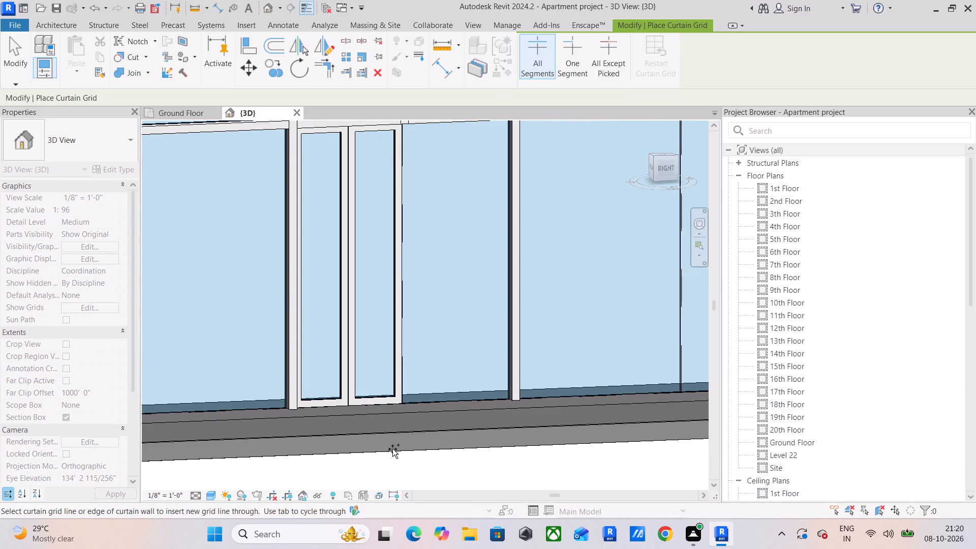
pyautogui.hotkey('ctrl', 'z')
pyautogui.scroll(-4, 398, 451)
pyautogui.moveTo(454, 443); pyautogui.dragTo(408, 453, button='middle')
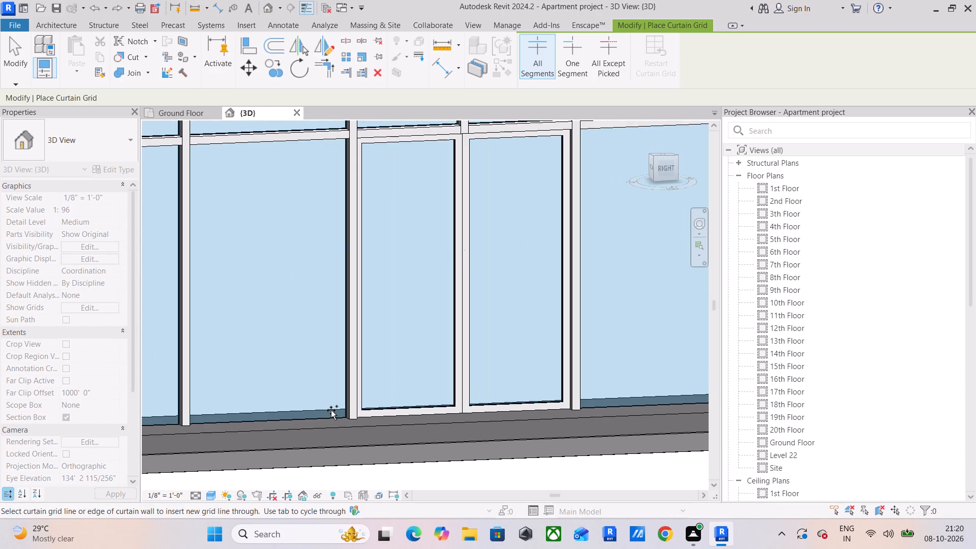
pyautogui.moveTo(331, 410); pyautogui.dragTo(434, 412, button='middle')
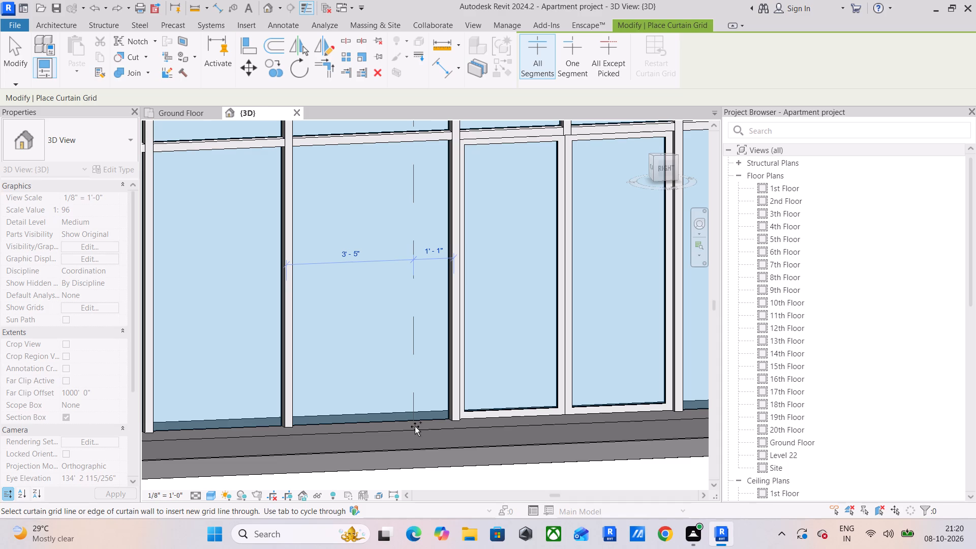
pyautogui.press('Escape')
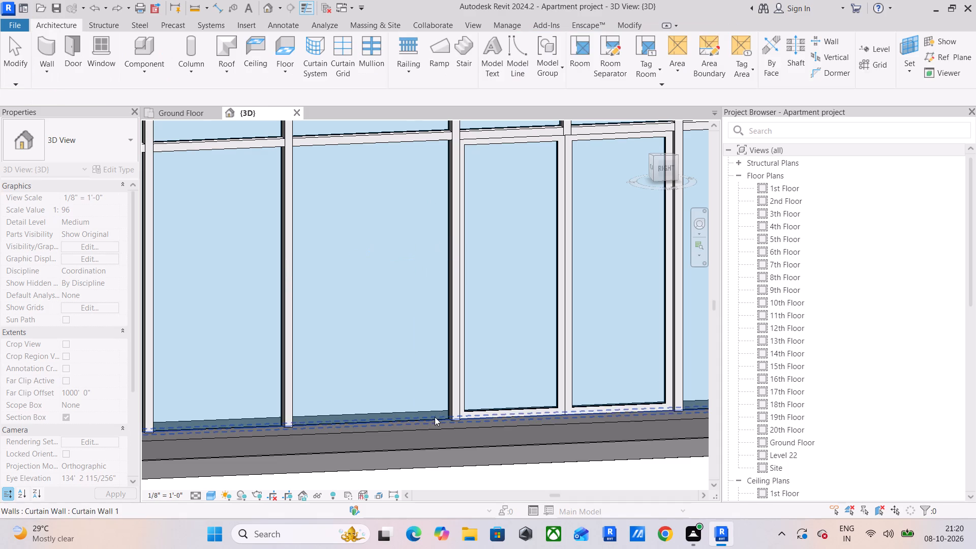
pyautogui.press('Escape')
# Place 2.5" x 5" rectangular mullions on the two vertical grid lines and the end edge right of the double door.
pyautogui.scroll(-4, 406, 408)
pyautogui.moveTo(406, 408); pyautogui.dragTo(389, 419, button='middle')
pyautogui.scroll(1, 206, 434)
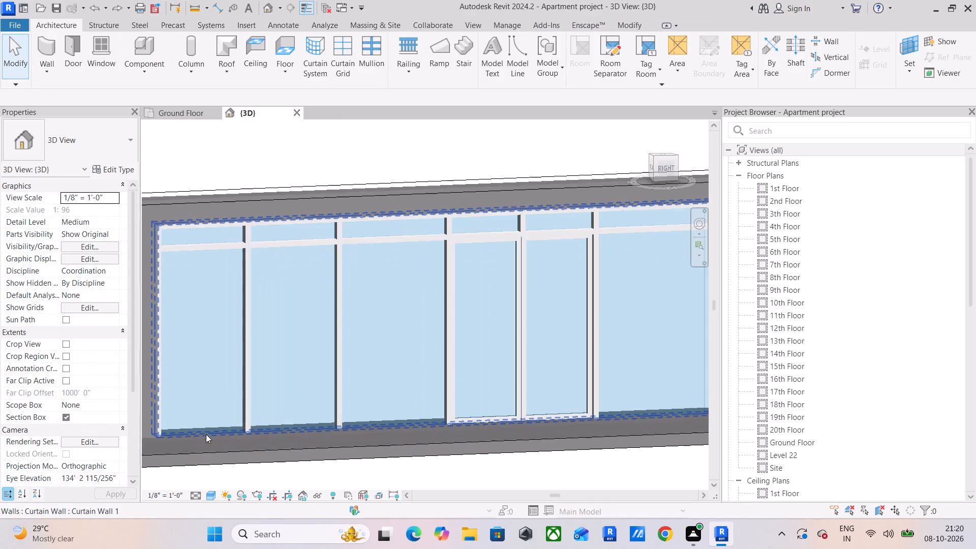
pyautogui.moveTo(370, 428); pyautogui.dragTo(282, 419, button='middle')
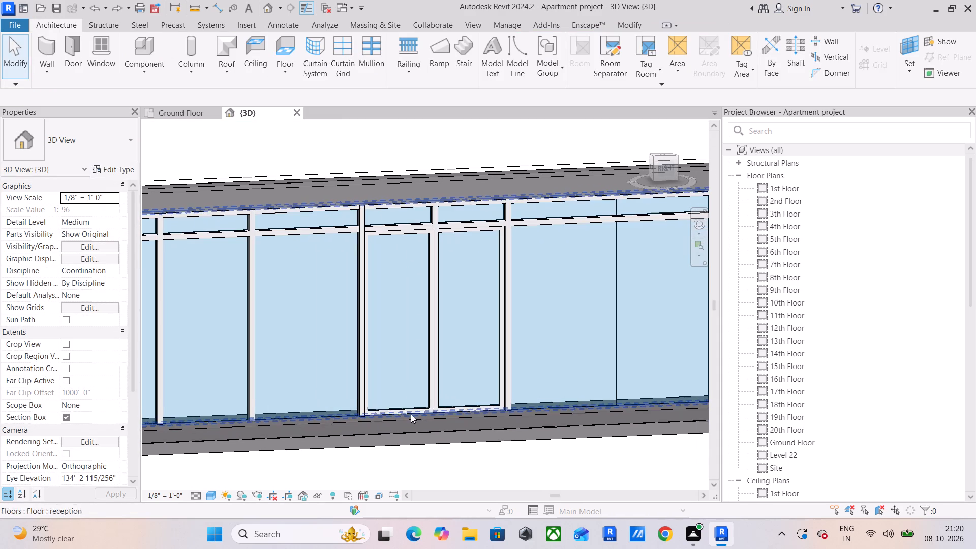
pyautogui.click(350, 52)
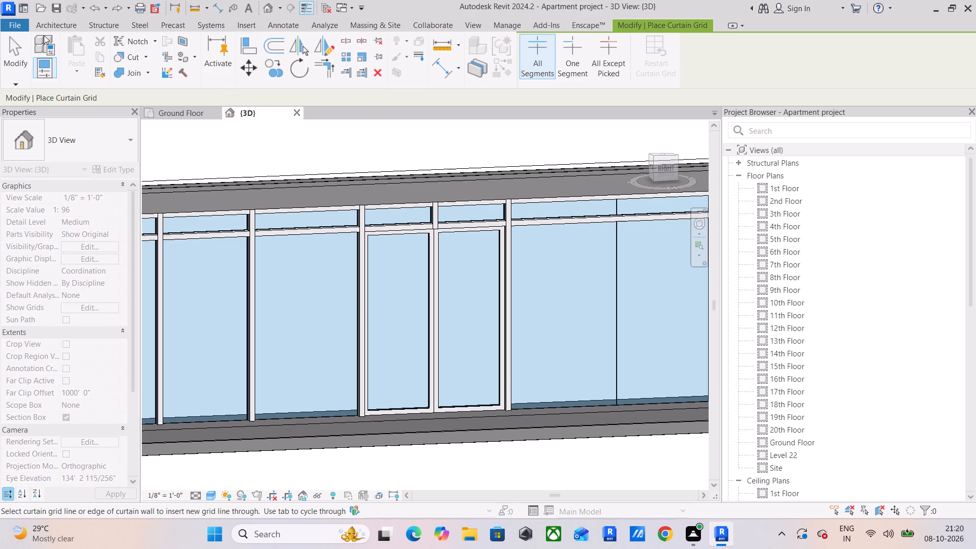
pyautogui.click(51, 23)
pyautogui.click(371, 48)
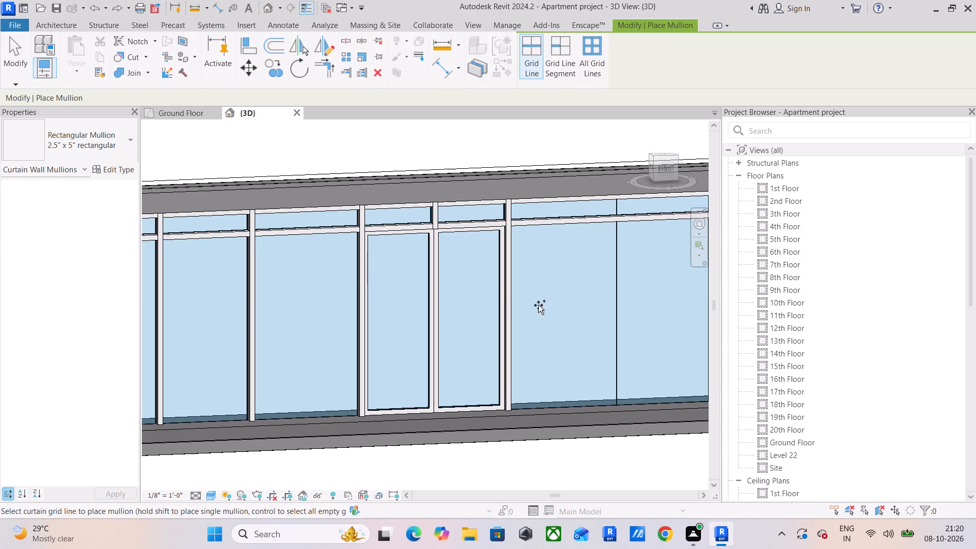
pyautogui.click(619, 285)
pyautogui.moveTo(377, 310); pyautogui.dragTo(223, 321, button='middle')
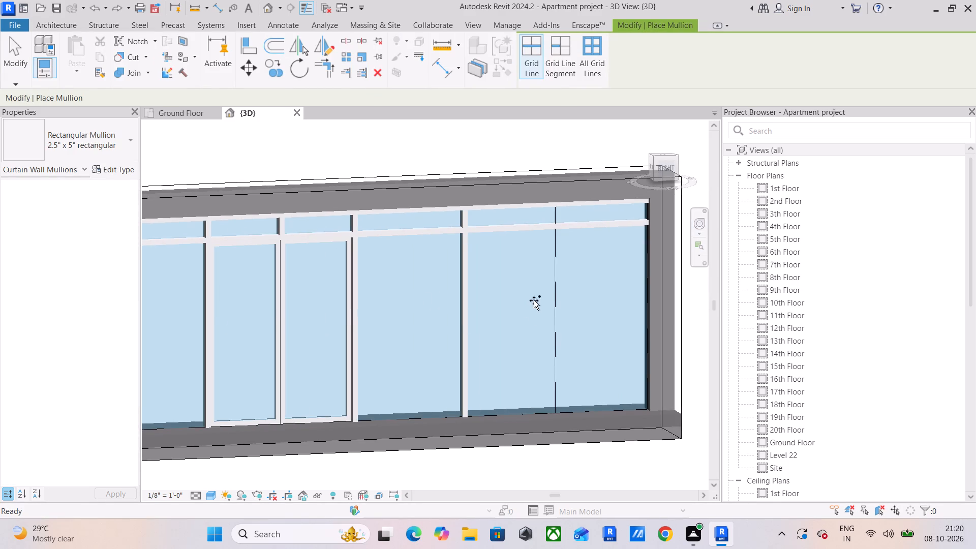
pyautogui.click(554, 281)
pyautogui.click(647, 327)
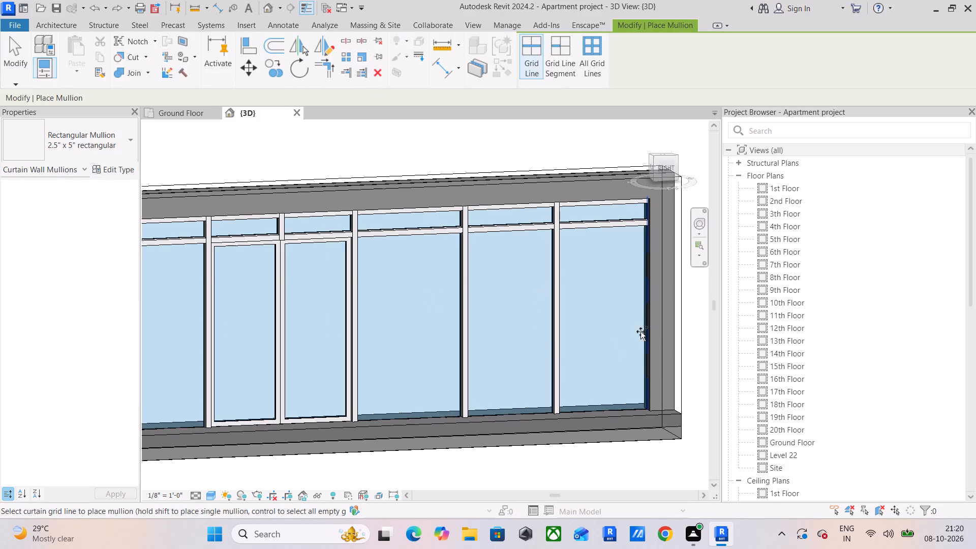
# Place 2.5" x 5" rectangular mullions along the base edge of the reception's curtain wall.
pyautogui.moveTo(606, 354); pyautogui.dragTo(792, 326, button='middle')
pyautogui.scroll(-4, 330, 331)
pyautogui.moveTo(330, 331); pyautogui.dragTo(391, 323, button='middle')
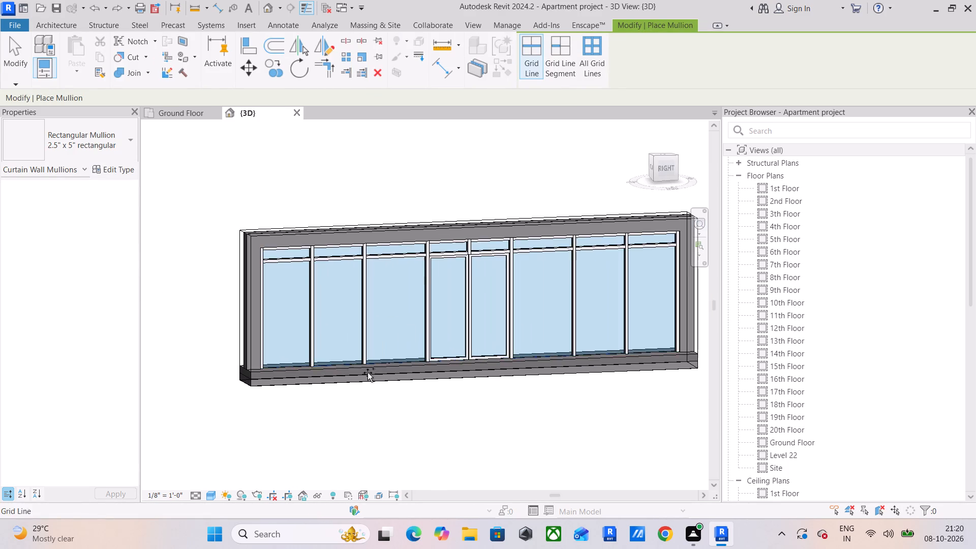
pyautogui.scroll(2, 293, 367)
pyautogui.click(293, 367)
pyautogui.scroll(-2, 392, 376)
pyautogui.moveTo(412, 376); pyautogui.dragTo(315, 382, button='middle')
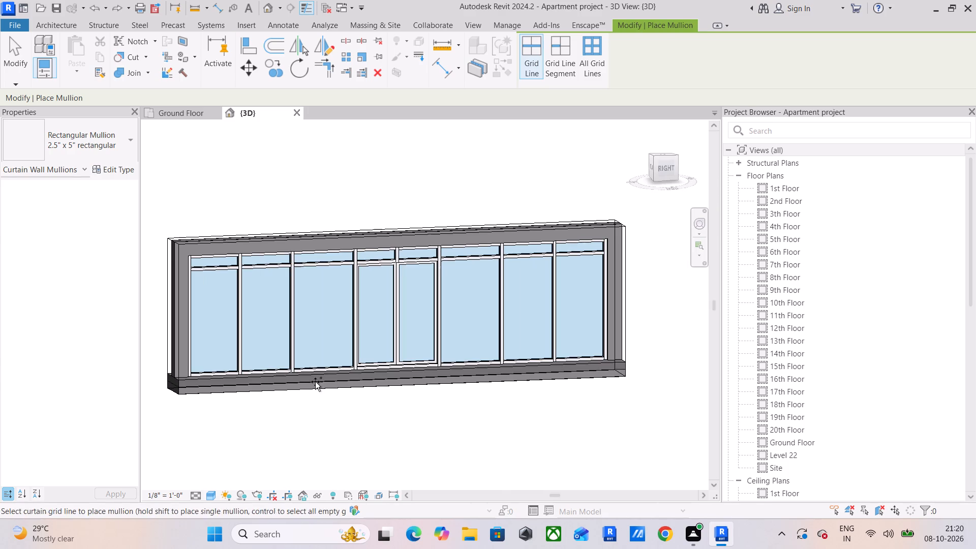
pyautogui.press('Escape')
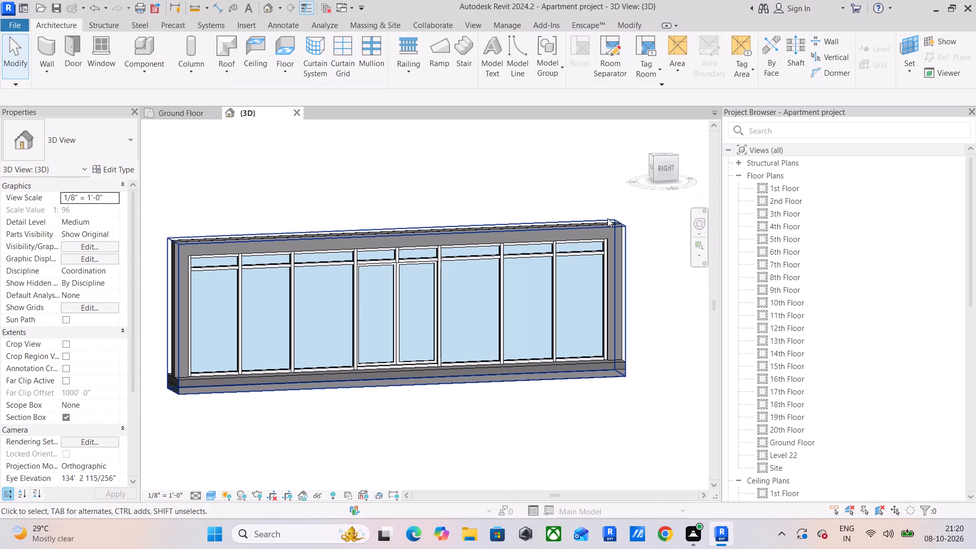
# Turn off the 3D view's section box to show the whole building.
pyautogui.click(62, 416)
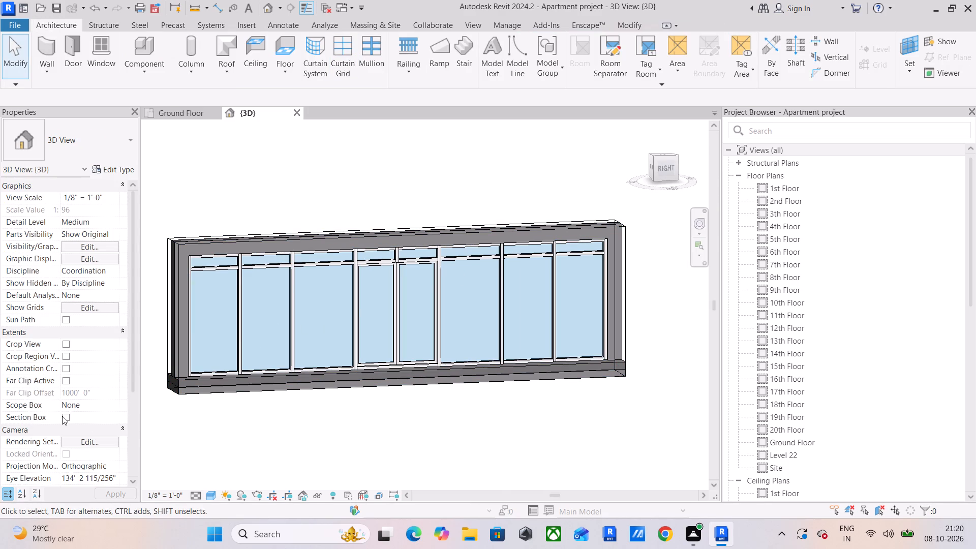
pyautogui.scroll(-4, 326, 385)
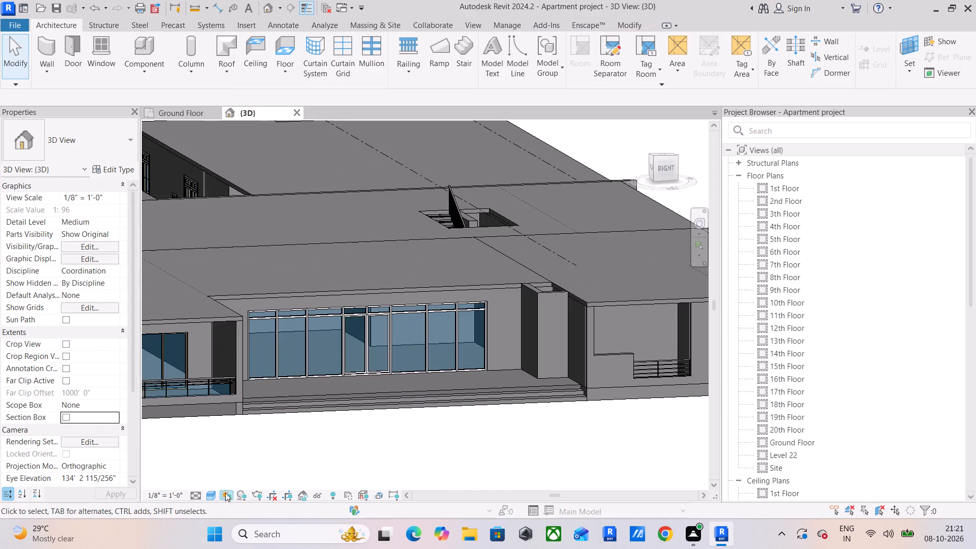
# Change the 3D view's visual style to one that displays the material textures.
pyautogui.click(217, 495)
pyautogui.click(231, 482)
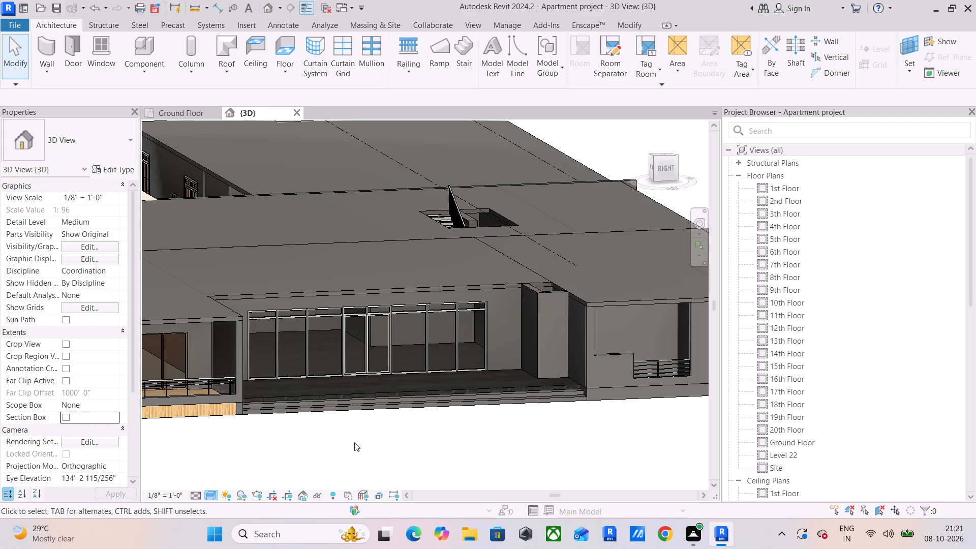
# Examine the storefront entrance, the 1st Floor slabs and the surrounding apartment facades from several sides.
pyautogui.keyDown('shift'); pyautogui.moveTo(354, 442); pyautogui.dragTo(403, 439, button='middle'); pyautogui.keyUp('shift')
pyautogui.scroll(-2, 404, 425)
pyautogui.moveTo(405, 412); pyautogui.dragTo(391, 438, button='middle')
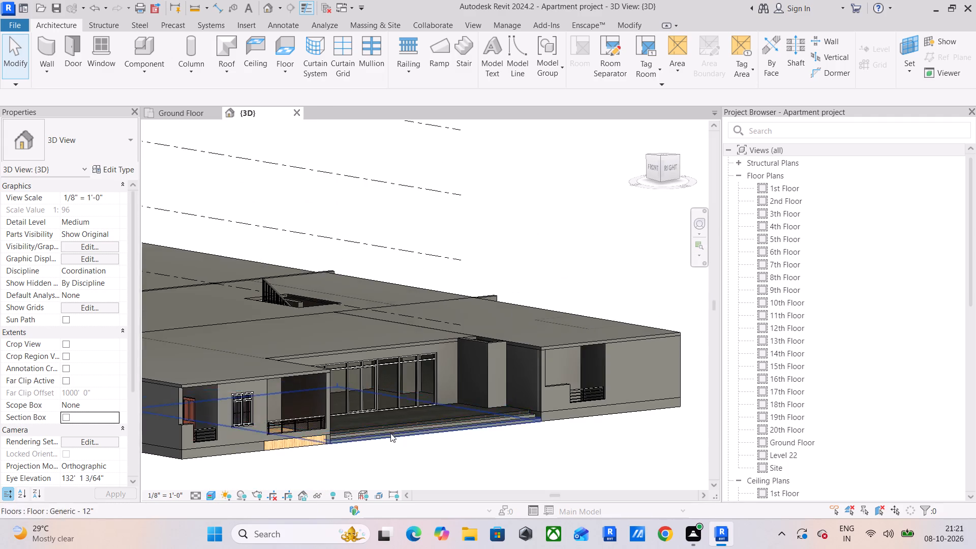
pyautogui.scroll(4, 361, 342)
pyautogui.scroll(-1, 358, 342)
pyautogui.click(352, 351)
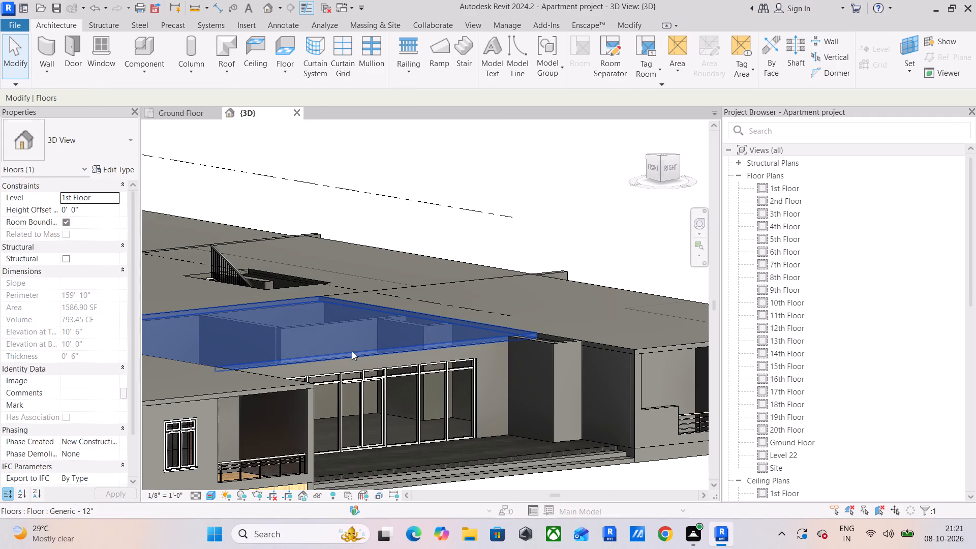
pyautogui.keyDown('shift'); pyautogui.moveTo(456, 400); pyautogui.dragTo(382, 429, button='middle'); pyautogui.keyUp('shift')
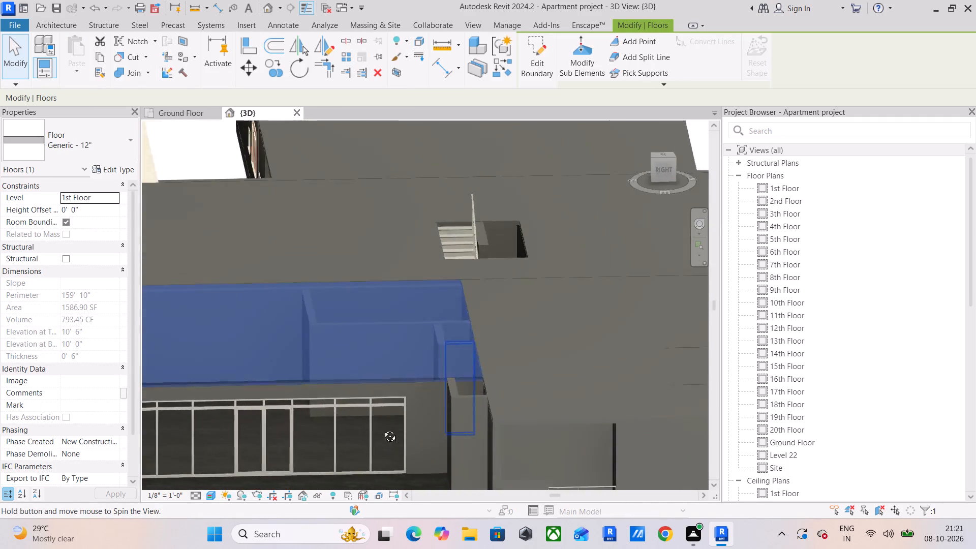
pyautogui.keyDown('shift'); pyautogui.moveTo(382, 429); pyautogui.dragTo(383, 444, button='middle'); pyautogui.keyUp('shift')
pyautogui.moveTo(365, 422); pyautogui.dragTo(463, 328, button='middle')
pyautogui.moveTo(459, 378); pyautogui.dragTo(484, 280, button='middle')
pyautogui.click(450, 422)
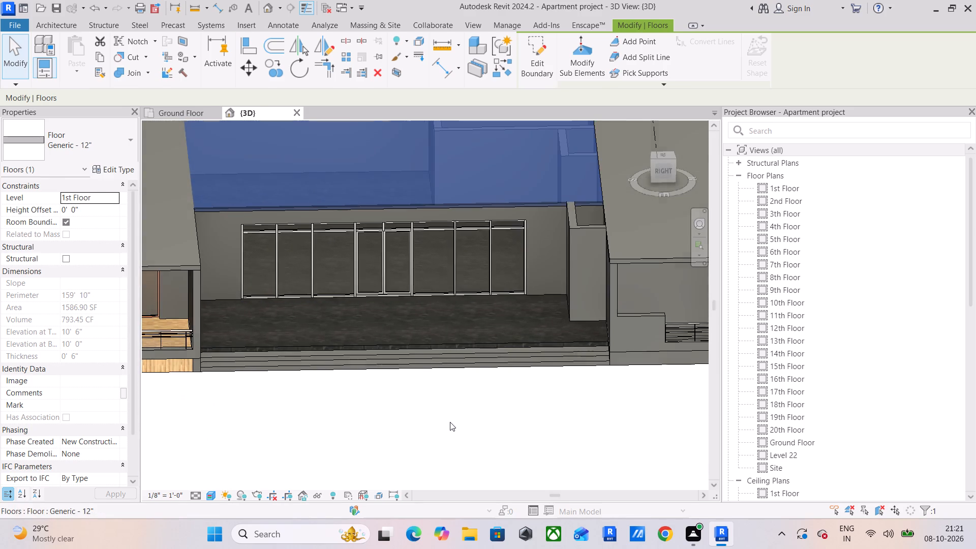
pyautogui.scroll(-3, 445, 391)
pyautogui.keyDown('shift'); pyautogui.moveTo(444, 391); pyautogui.dragTo(658, 362, button='middle'); pyautogui.keyUp('shift')
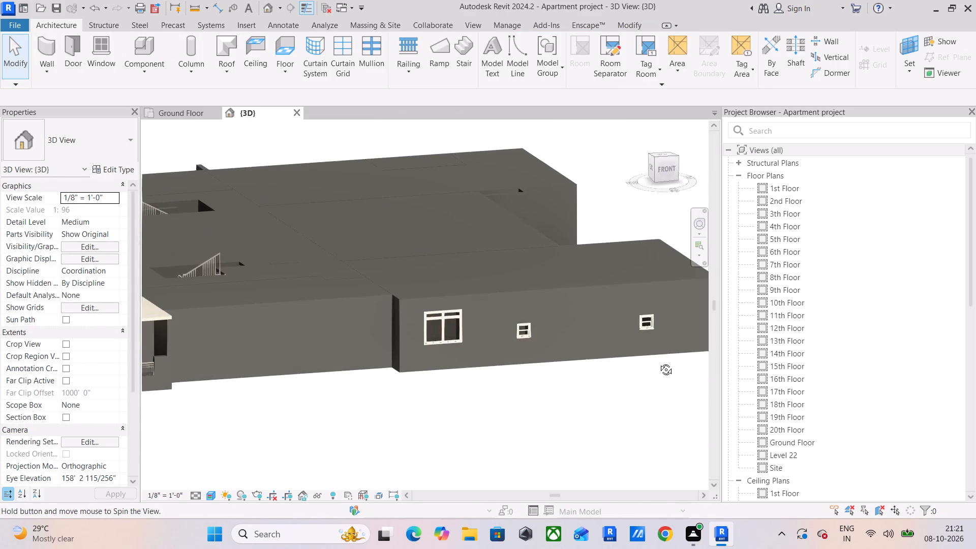
pyautogui.keyDown('shift'); pyautogui.moveTo(658, 362); pyautogui.dragTo(508, 357, button='middle'); pyautogui.keyUp('shift')
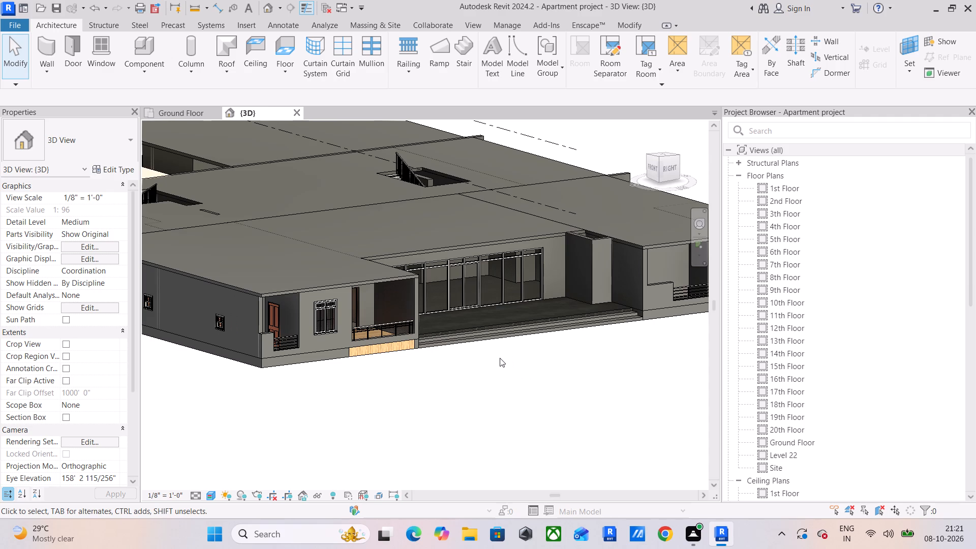
pyautogui.moveTo(372, 411); pyautogui.dragTo(486, 426, button='middle')
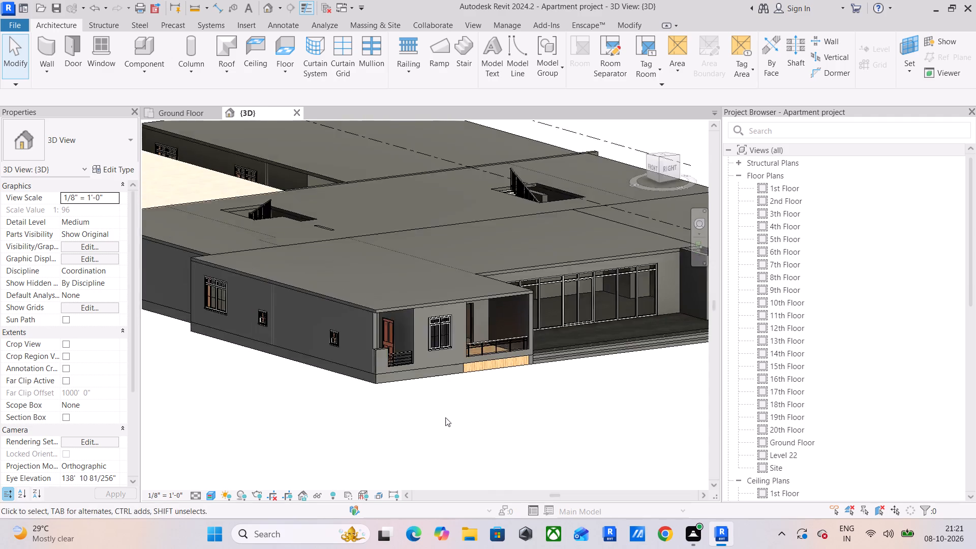
pyautogui.scroll(-3, 406, 388)
pyautogui.moveTo(358, 378); pyautogui.dragTo(462, 423, button='middle')
pyautogui.scroll(3, 216, 313)
pyautogui.moveTo(330, 348); pyautogui.dragTo(253, 359, button='middle')
# Change the 1st Floor slab over the corner apartment beside the reception entrance to the Cream Floor type.
pyautogui.click(467, 402)
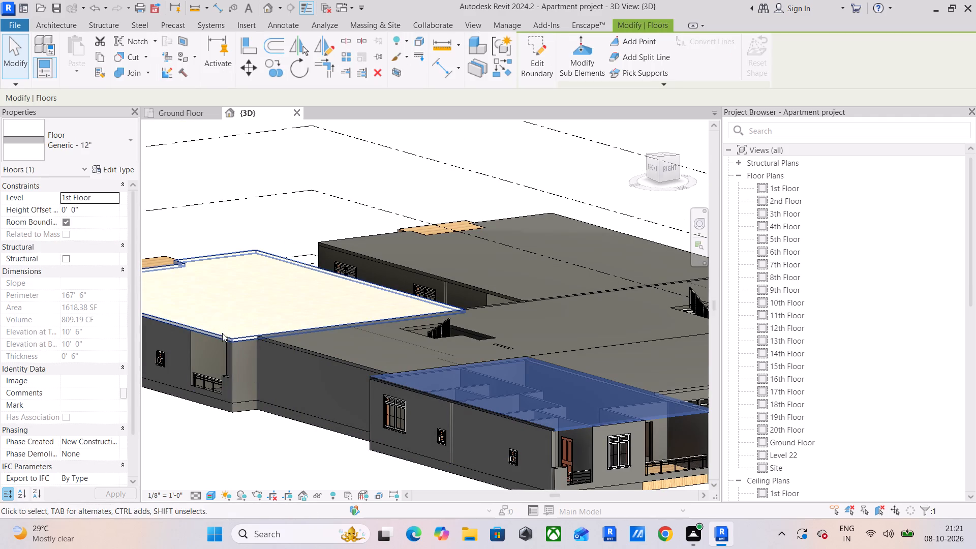
pyautogui.click(115, 174)
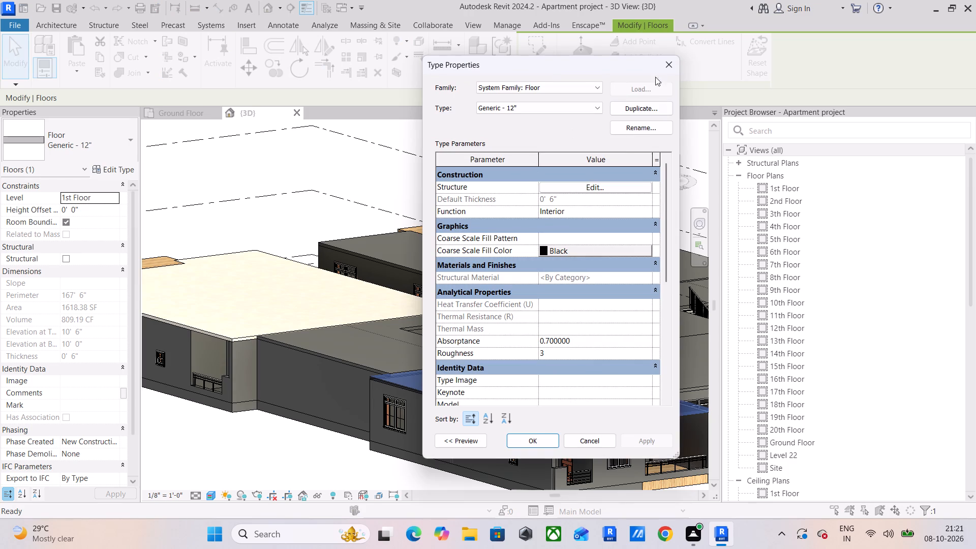
pyautogui.click(673, 63)
pyautogui.click(80, 145)
pyautogui.scroll(4, 57, 271)
pyautogui.click(64, 259)
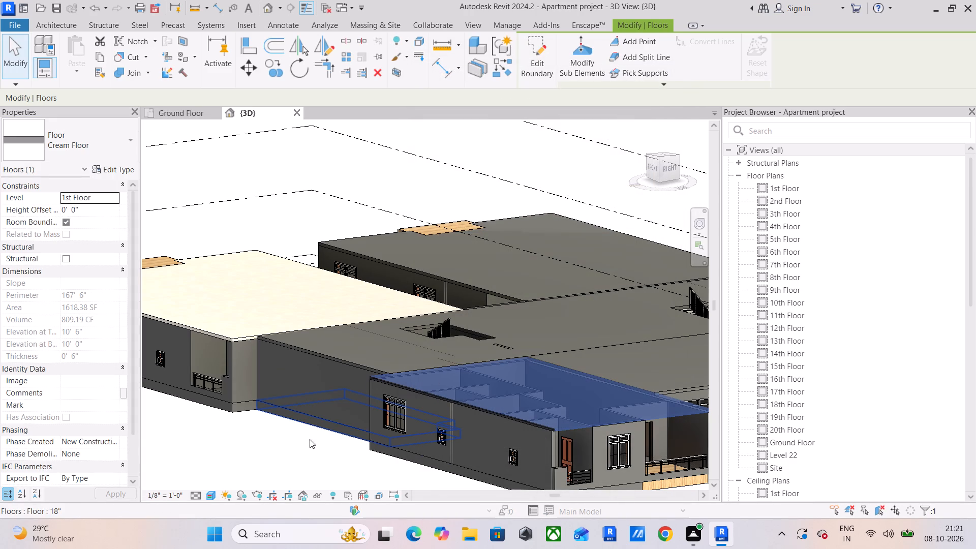
# Change the 1st Floor slab over the recessed wing between the two apartments on the side facade to the Cream Floor type.
pyautogui.click(237, 457)
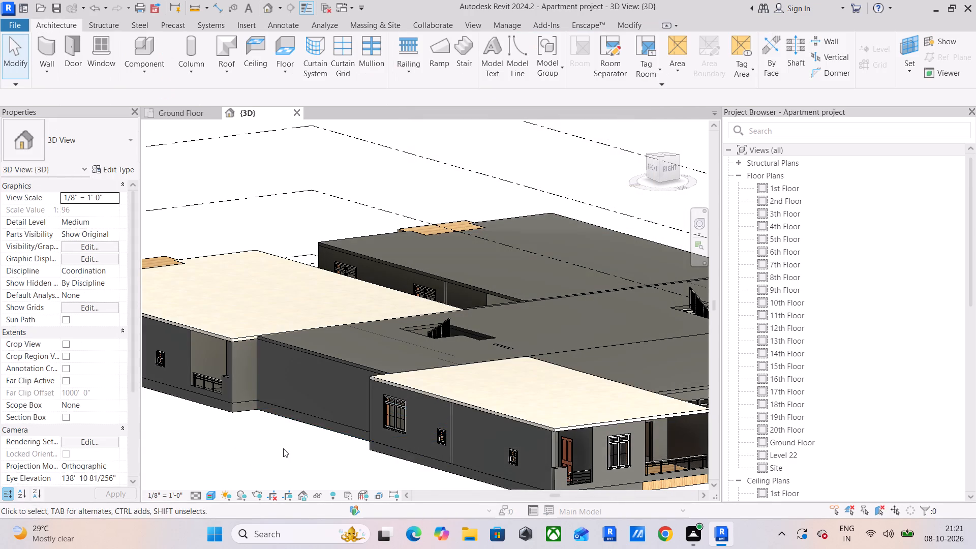
pyautogui.moveTo(283, 448); pyautogui.dragTo(182, 477, button='middle')
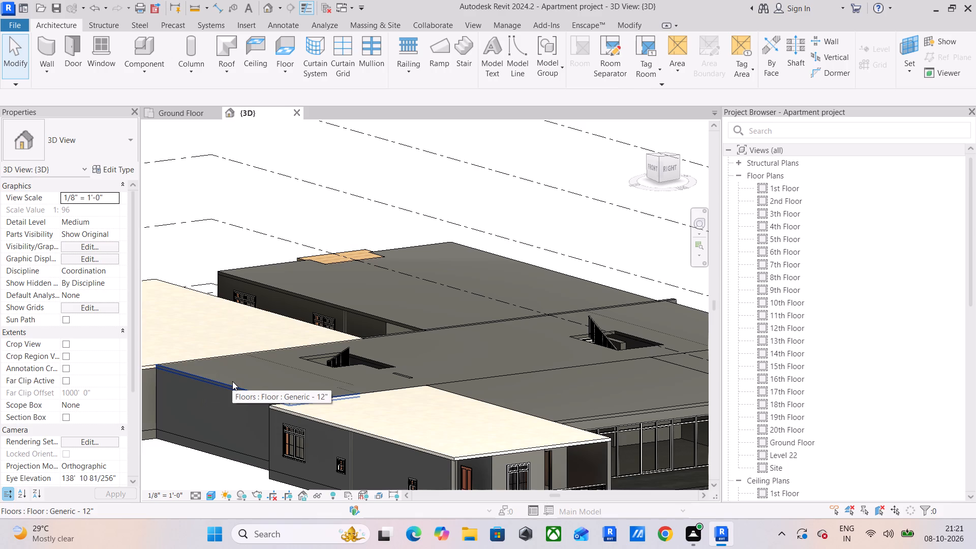
pyautogui.click(232, 381)
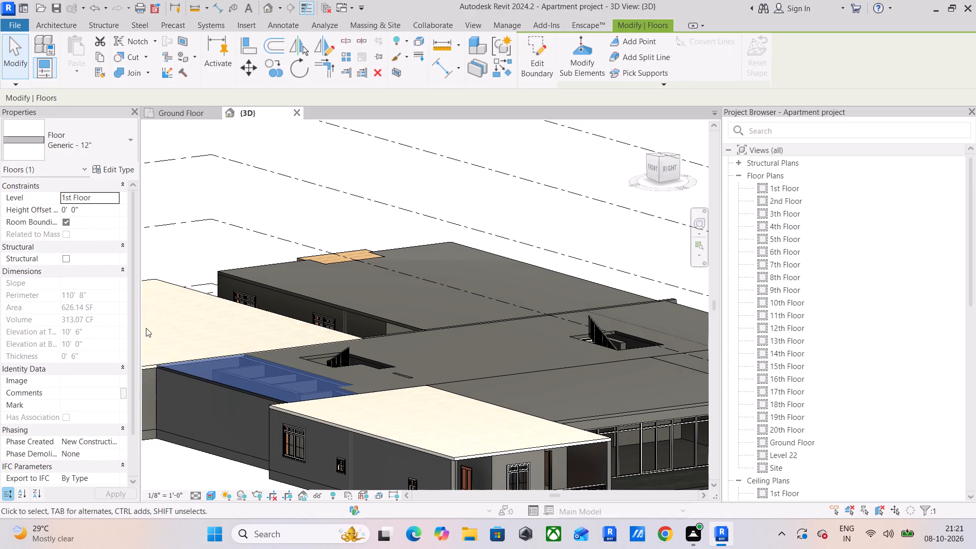
pyautogui.click(106, 148)
pyautogui.scroll(1, 67, 265)
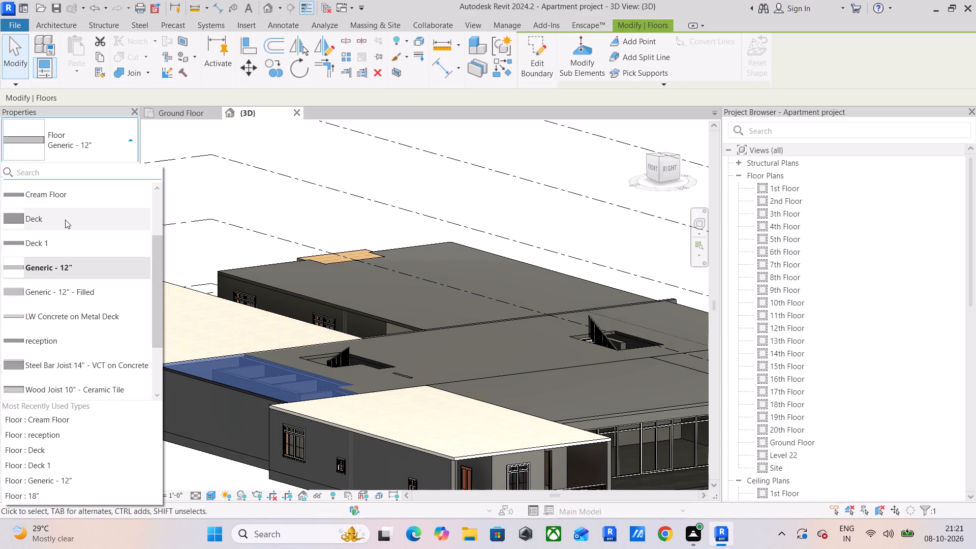
pyautogui.click(57, 194)
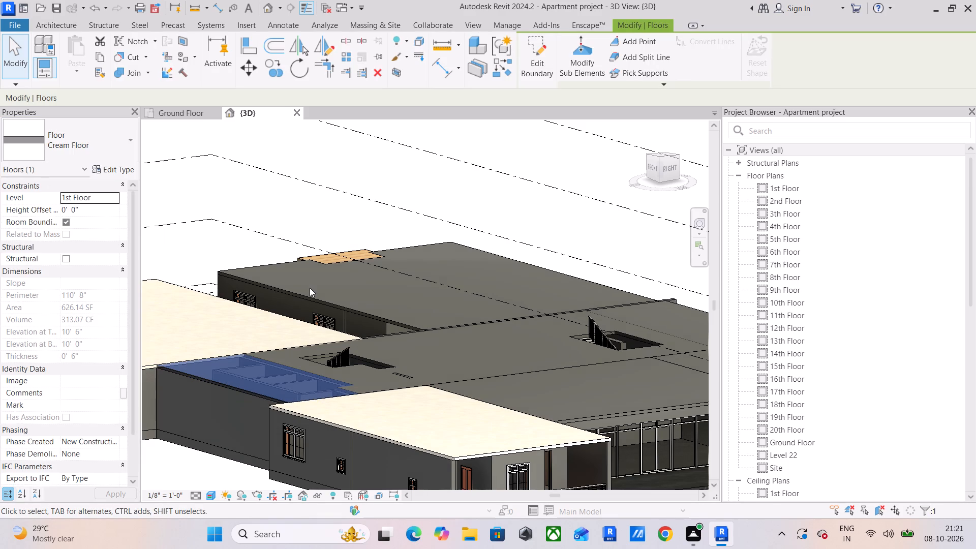
# Change the large 1st Floor slab over the apartment behind the stair core to the Cream Floor type.
pyautogui.moveTo(320, 343); pyautogui.dragTo(202, 338, button='middle')
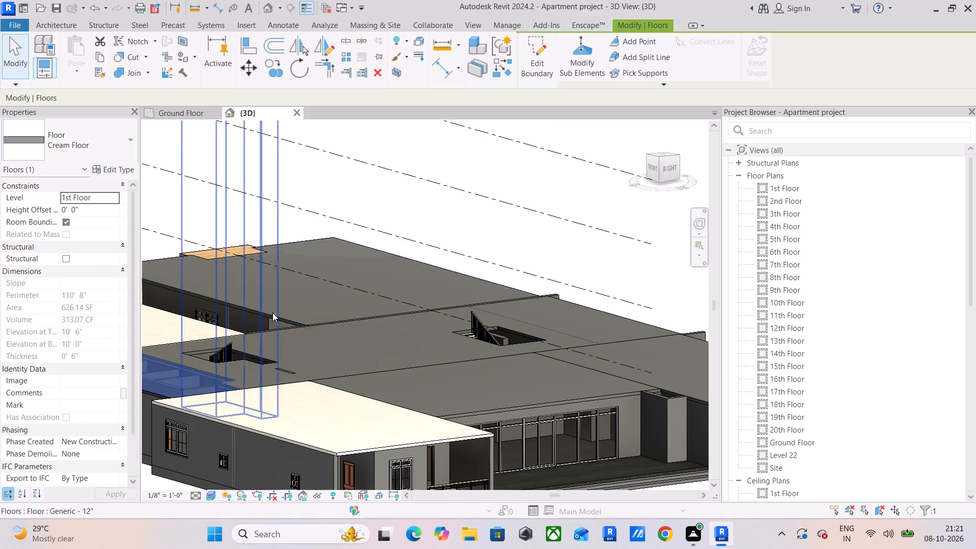
pyautogui.click(285, 319)
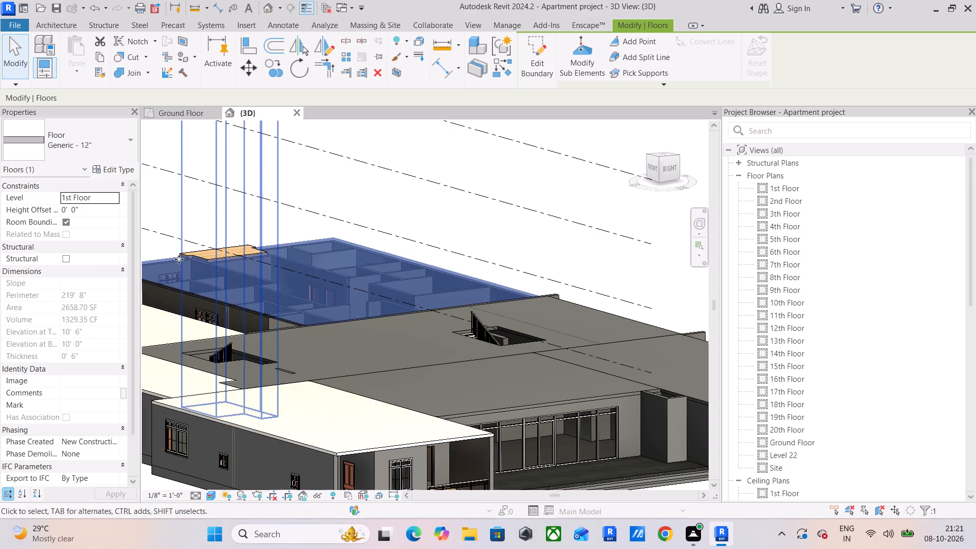
pyautogui.click(105, 143)
pyautogui.scroll(3, 78, 258)
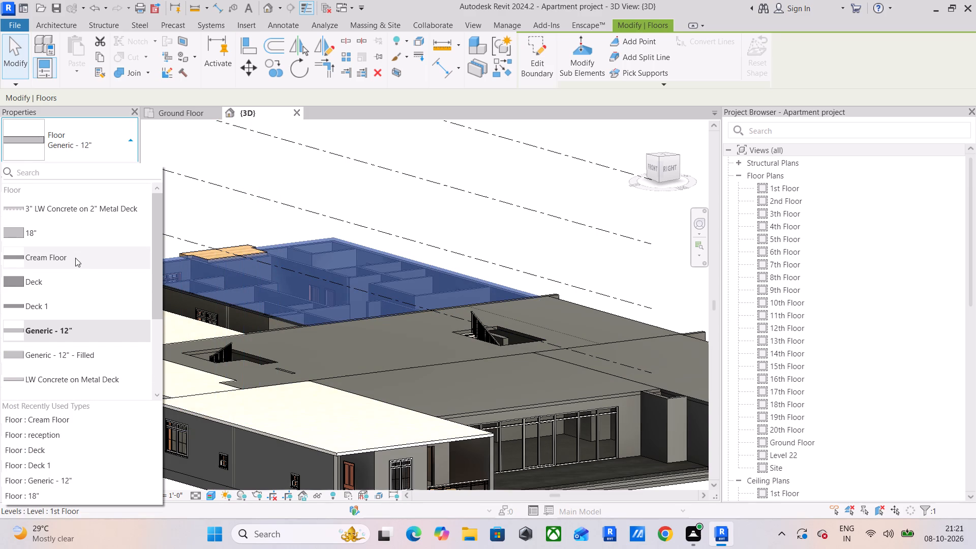
pyautogui.click(75, 258)
# Change the narrow 1st Floor slab beside the far stair opening to the Cream Floor type.
pyautogui.moveTo(342, 298); pyautogui.dragTo(243, 274, button='middle')
pyautogui.scroll(1, 342, 298)
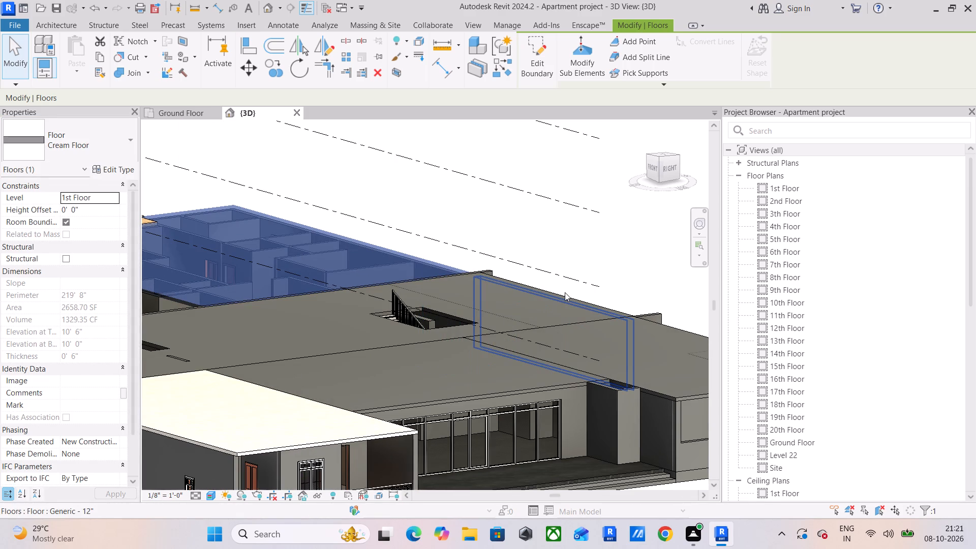
pyautogui.click(561, 297)
pyautogui.moveTo(500, 331); pyautogui.dragTo(537, 310, button='middle')
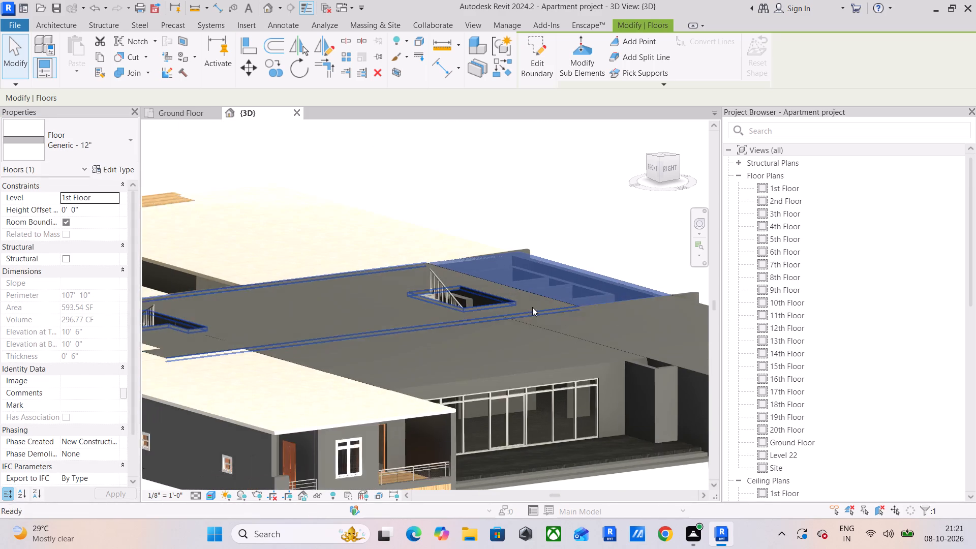
pyautogui.click(117, 145)
pyautogui.scroll(4, 107, 298)
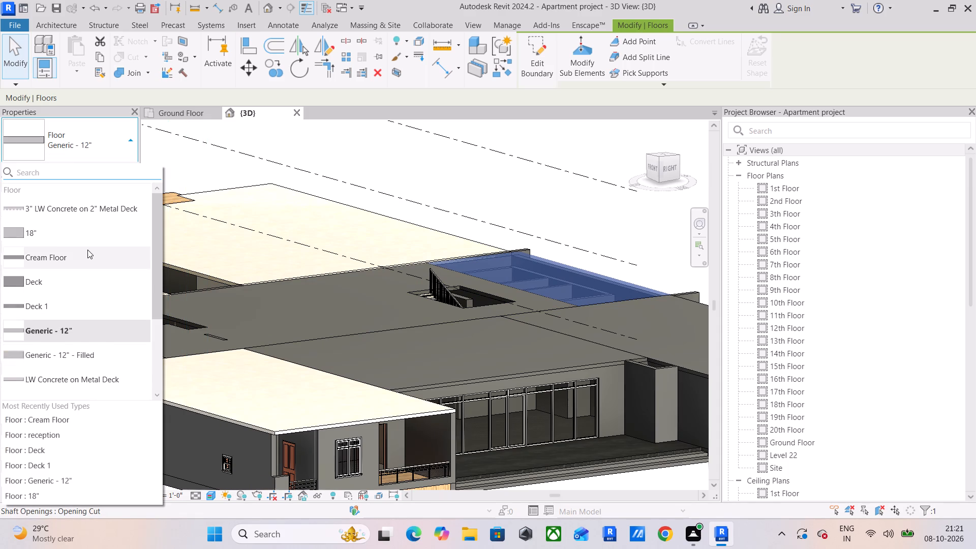
pyautogui.click(87, 250)
# Change the 1st Floor slab over the apartment on the far side of the reception entrance to the Cream Floor type.
pyautogui.moveTo(504, 361); pyautogui.dragTo(208, 322, button='middle')
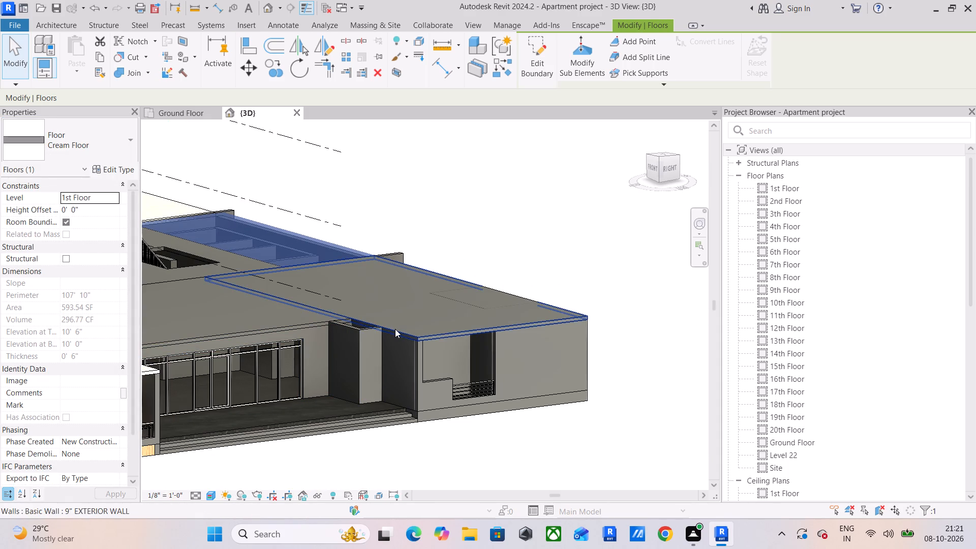
pyautogui.click(395, 329)
pyautogui.click(103, 143)
pyautogui.scroll(3, 93, 265)
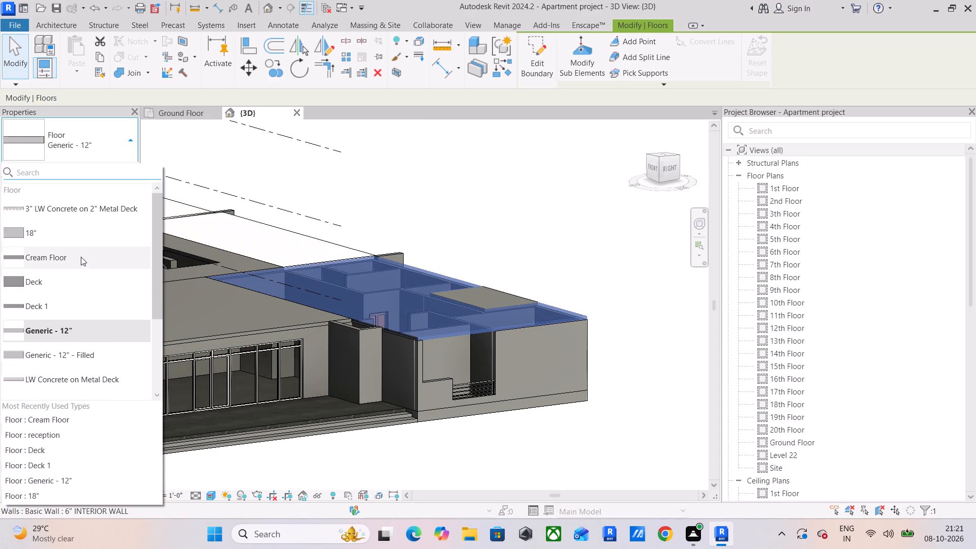
pyautogui.click(81, 257)
pyautogui.click(503, 448)
# Duplicate the 18" type of the Ground Floor slab under the recessed side wing as a new floor type named cream.
pyautogui.scroll(1, 418, 439)
pyautogui.moveTo(453, 457); pyautogui.dragTo(639, 518, button='middle')
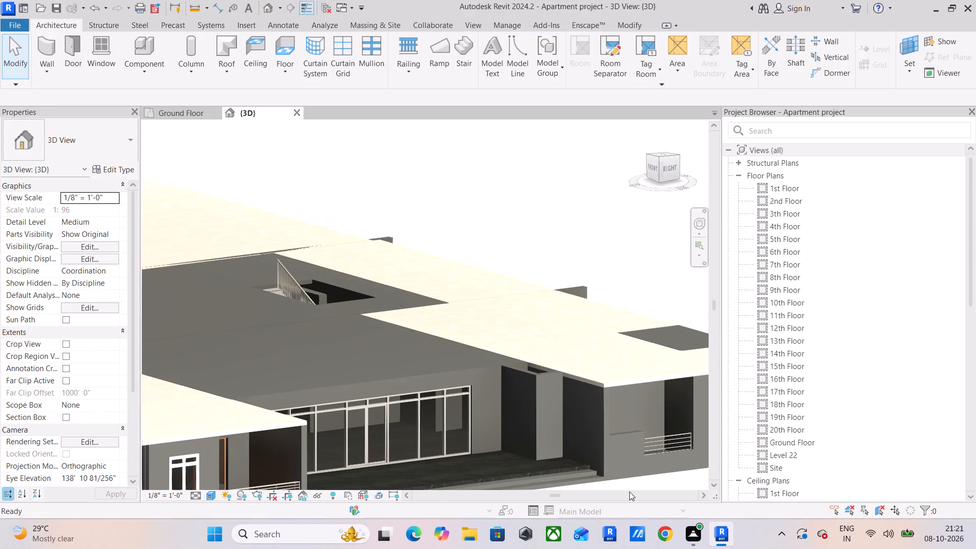
pyautogui.scroll(-4, 361, 349)
pyautogui.moveTo(369, 370); pyautogui.dragTo(576, 301, button='middle')
pyautogui.scroll(3, 239, 328)
pyautogui.click(237, 334)
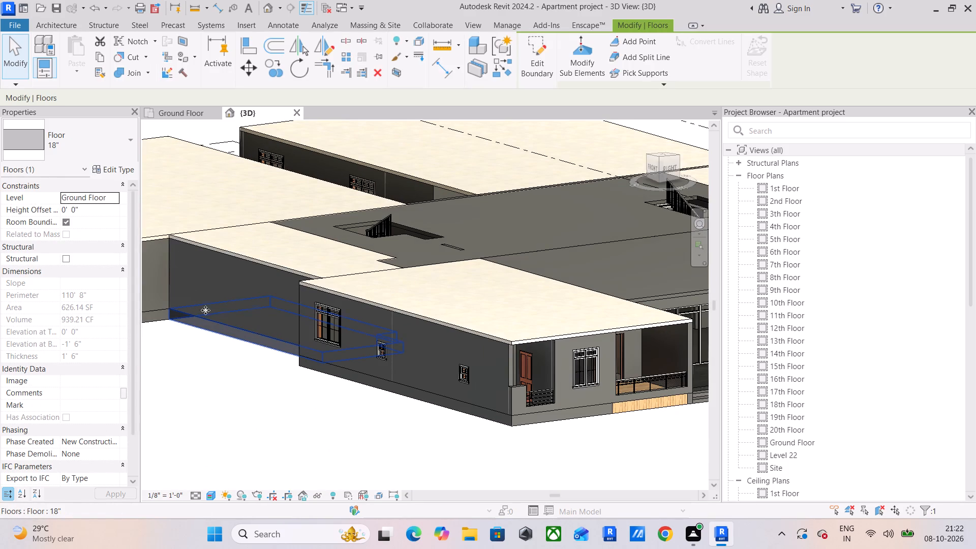
pyautogui.click(104, 149)
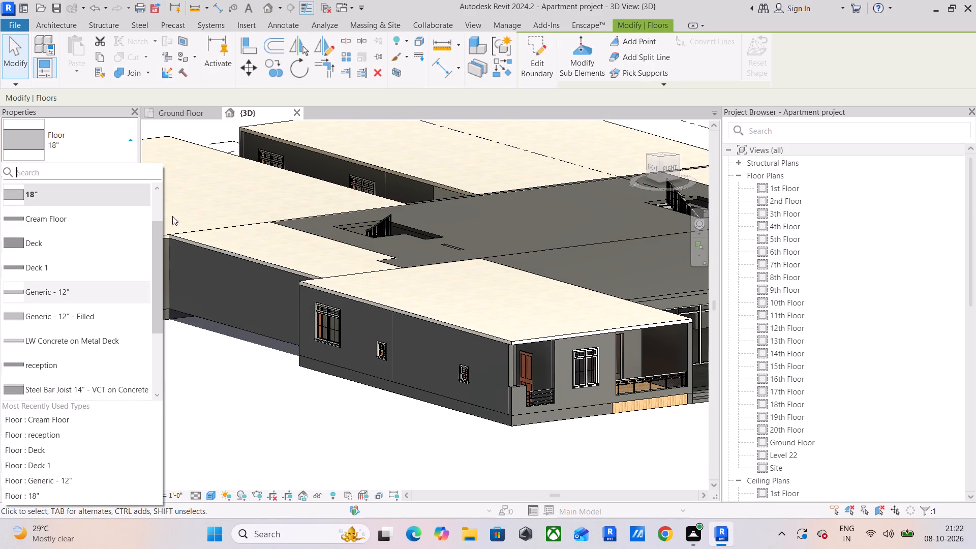
pyautogui.click(197, 369)
pyautogui.click(222, 334)
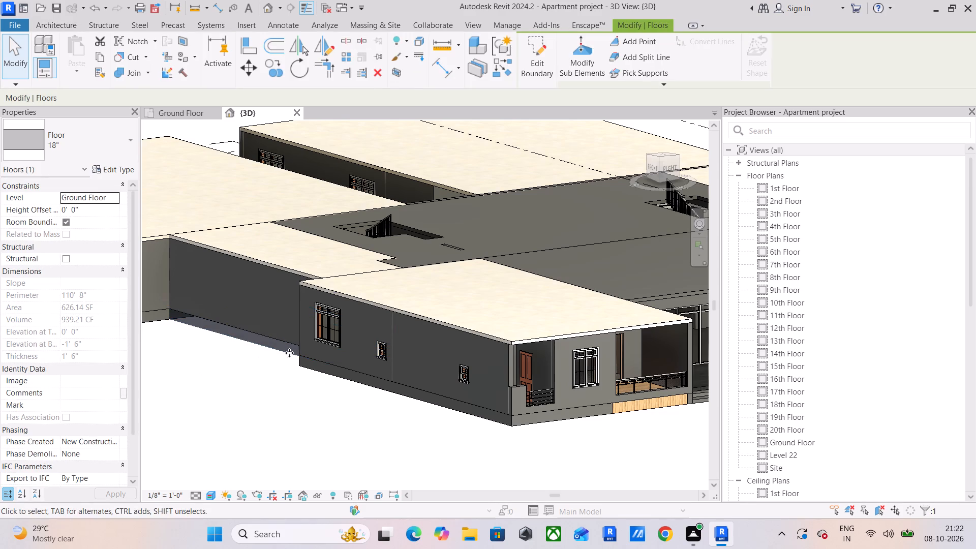
pyautogui.click(114, 160)
pyautogui.click(193, 324)
pyautogui.click(118, 174)
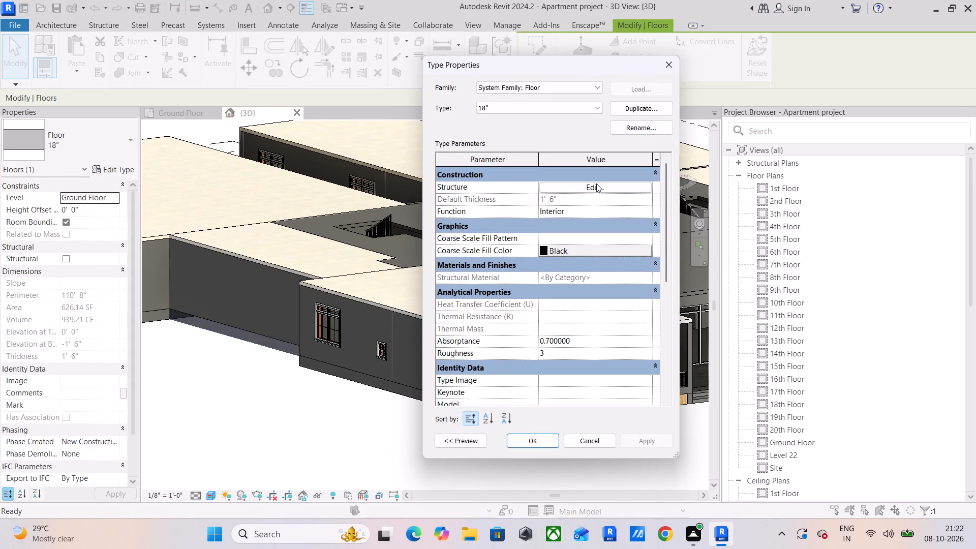
pyautogui.click(596, 184)
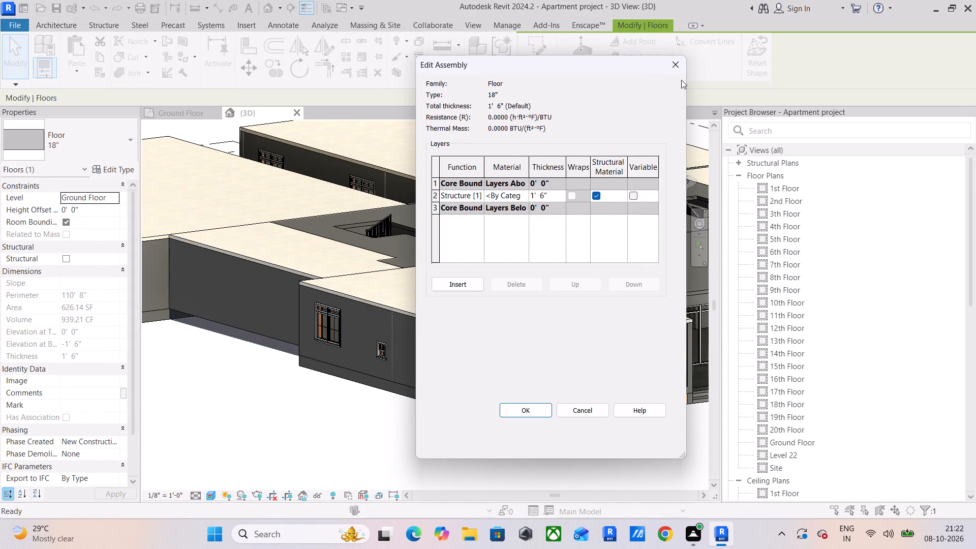
pyautogui.click(678, 70)
pyautogui.click(644, 113)
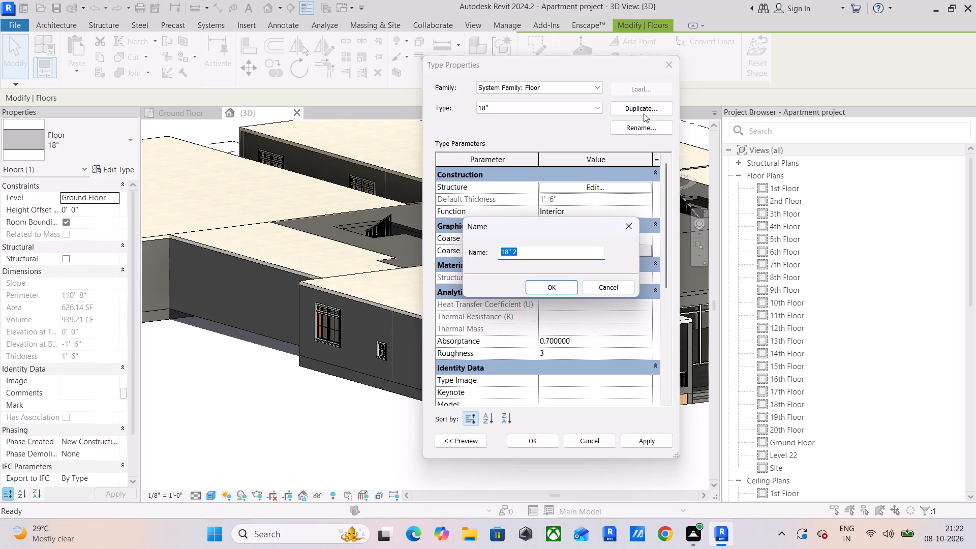
pyautogui.write('cream')
pyautogui.press('Return')
# Assign the 0 cream Floor material to the cream type's structure layer and apply the type to the selected slab.
pyautogui.click(606, 190)
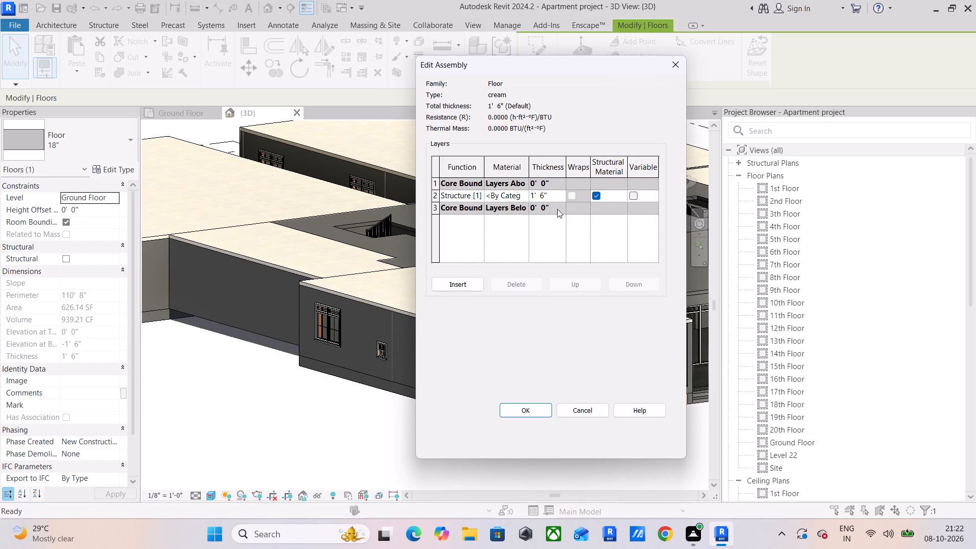
pyautogui.click(523, 200)
pyautogui.click(524, 196)
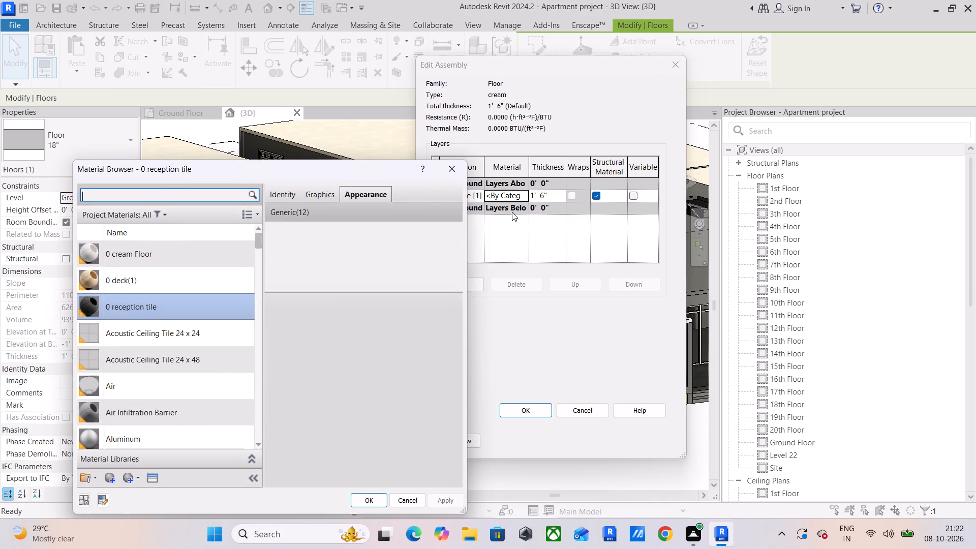
pyautogui.click(159, 249)
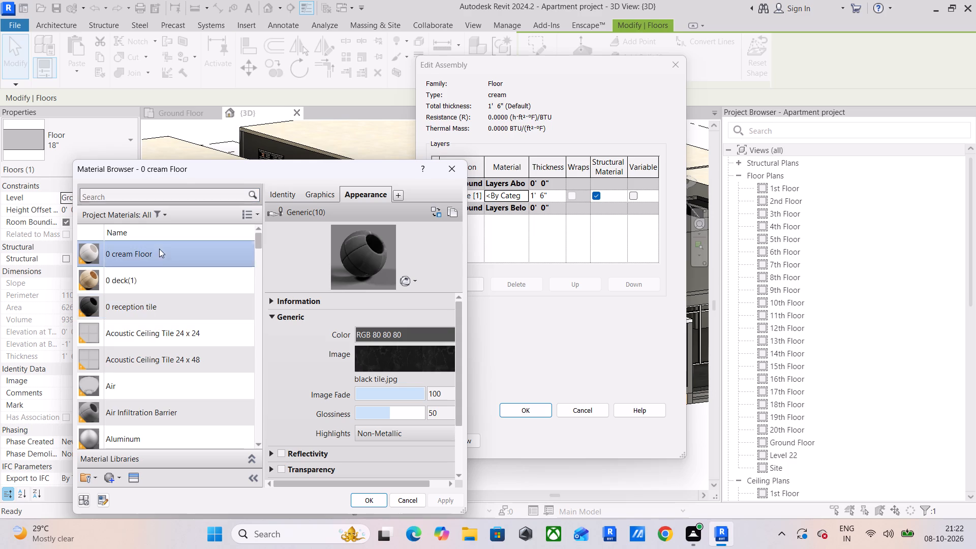
pyautogui.click(377, 498)
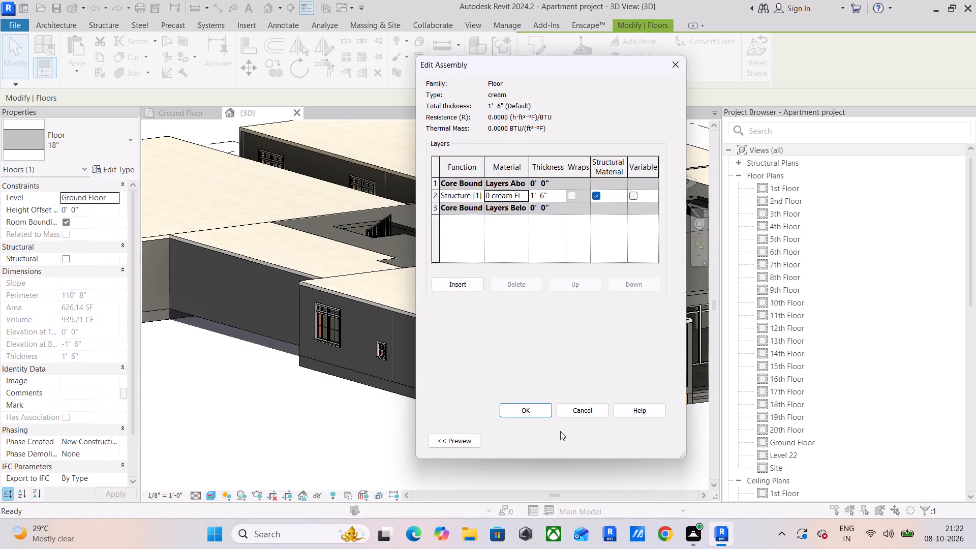
pyautogui.click(523, 413)
pyautogui.moveTo(655, 436); pyautogui.dragTo(640, 443)
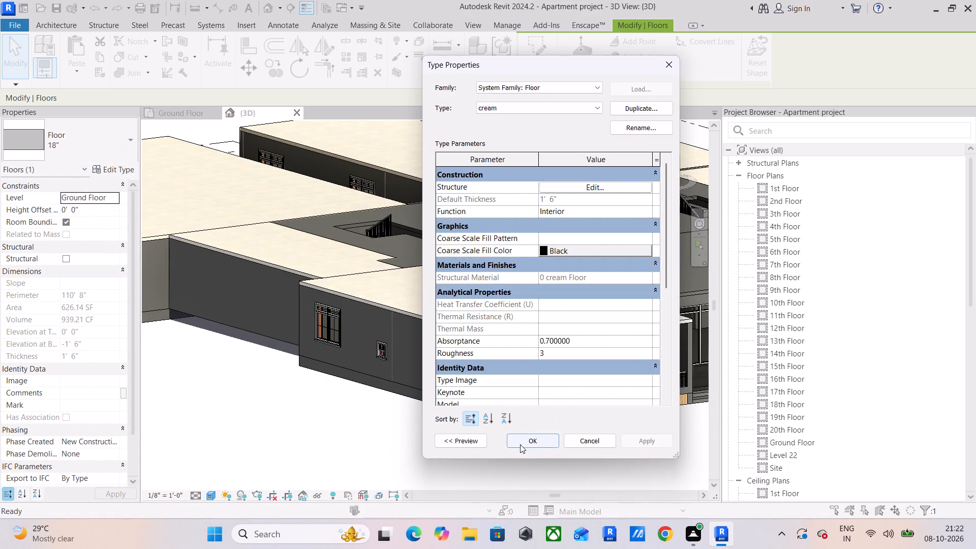
pyautogui.click(521, 443)
pyautogui.click(245, 403)
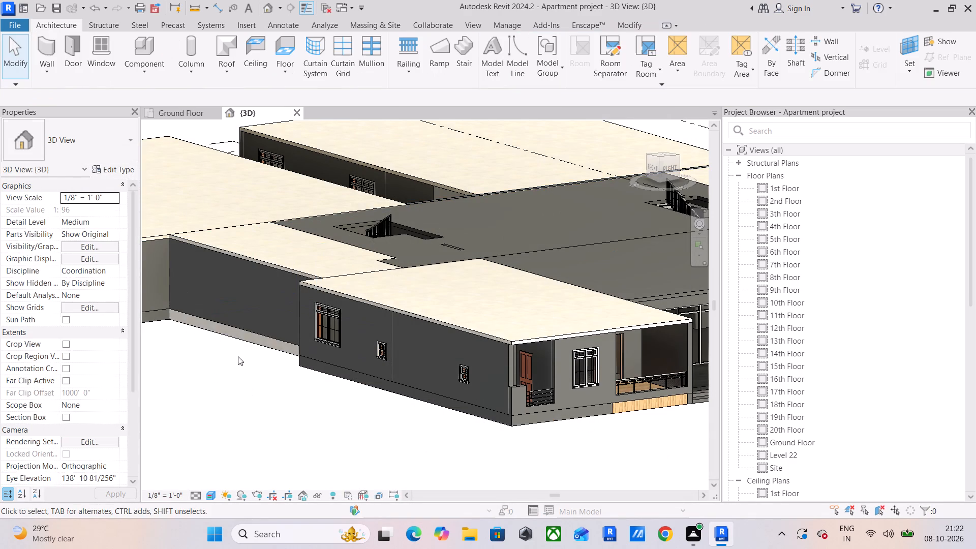
# Change the 18" Ground Floor slab under the apartment on the far side of the reception entrance to the cream type.
pyautogui.scroll(-2, 358, 382)
pyautogui.moveTo(443, 382); pyautogui.dragTo(271, 365, button='middle')
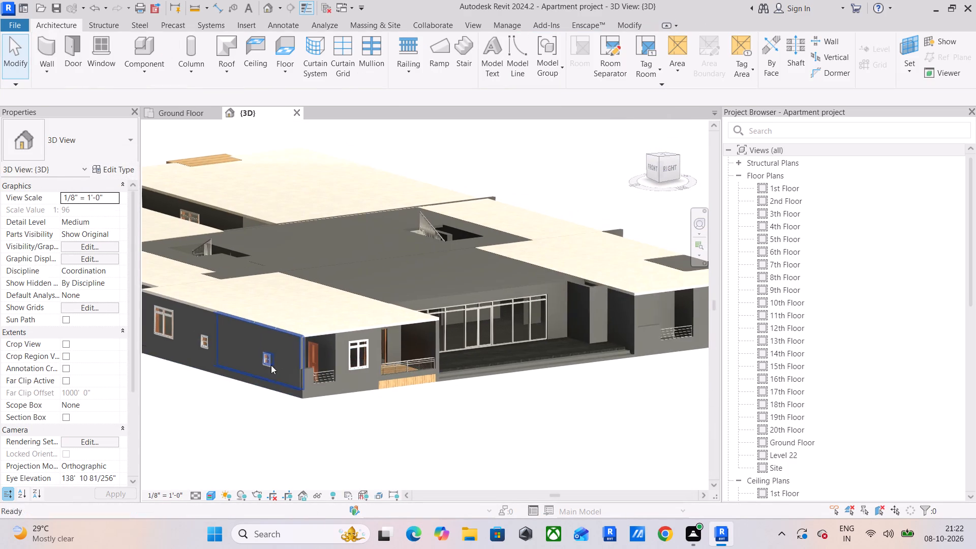
pyautogui.scroll(-2, 563, 372)
pyautogui.keyDown('shift'); pyautogui.moveTo(625, 365); pyautogui.dragTo(399, 361, button='middle'); pyautogui.keyUp('shift')
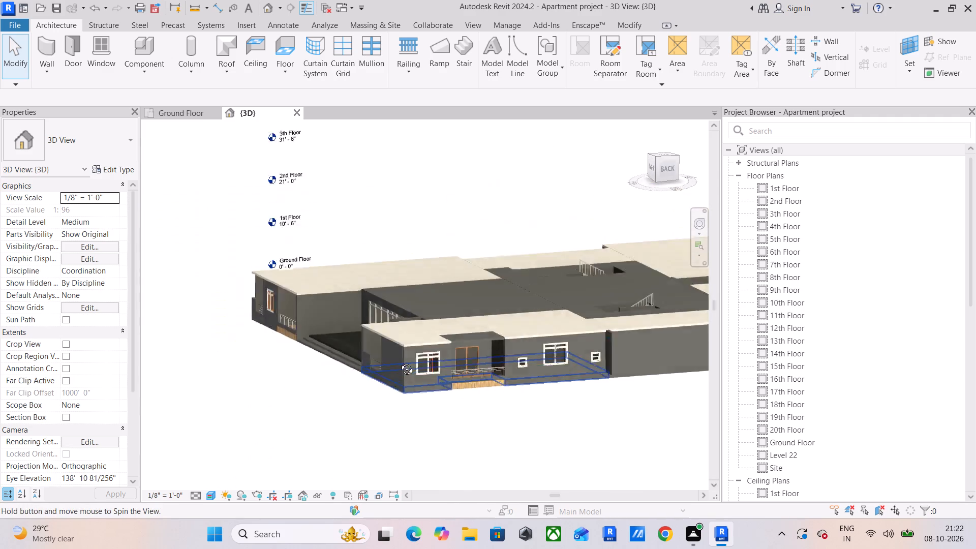
pyautogui.keyDown('shift'); pyautogui.moveTo(399, 361); pyautogui.dragTo(399, 361, button='middle'); pyautogui.keyUp('shift')
pyautogui.scroll(4, 492, 389)
pyautogui.click(510, 375)
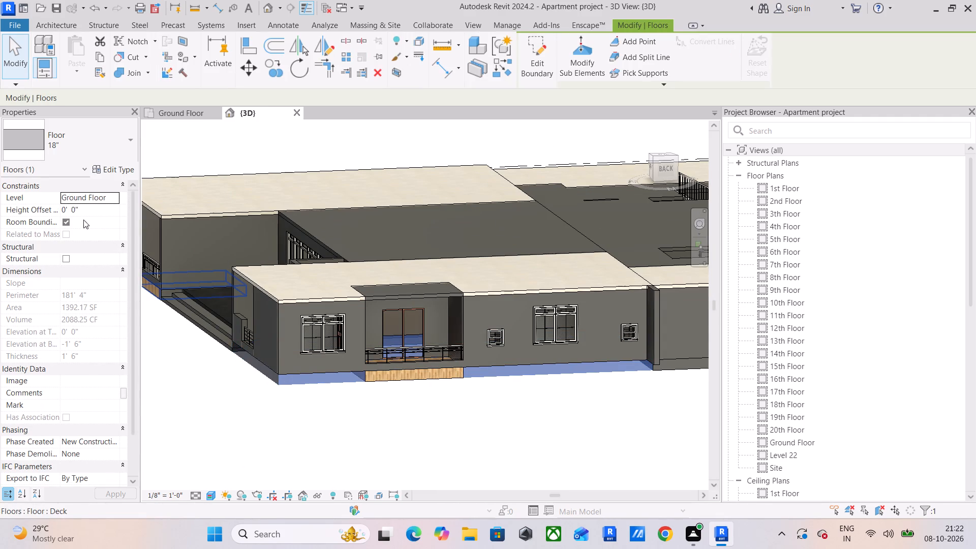
pyautogui.click(104, 148)
pyautogui.scroll(4, 84, 226)
pyautogui.click(72, 259)
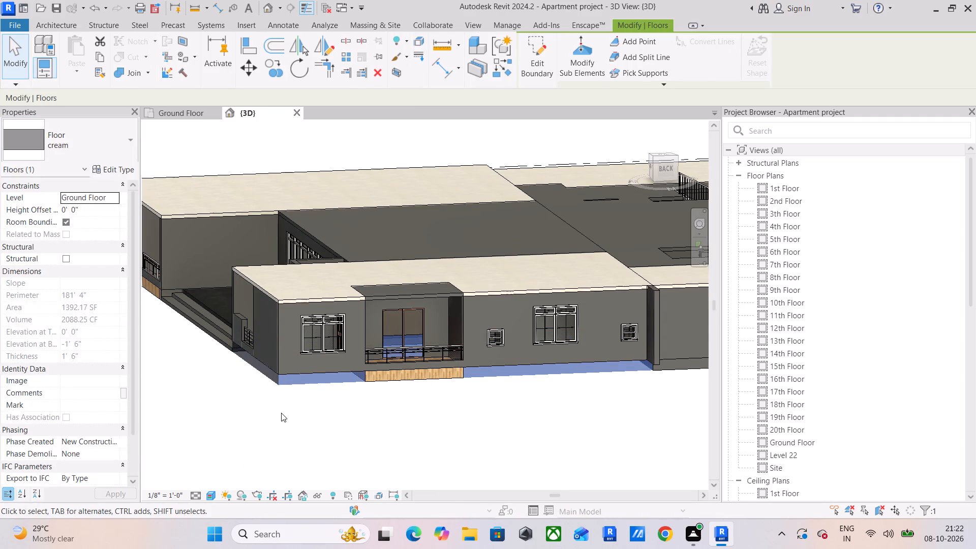
pyautogui.click(281, 413)
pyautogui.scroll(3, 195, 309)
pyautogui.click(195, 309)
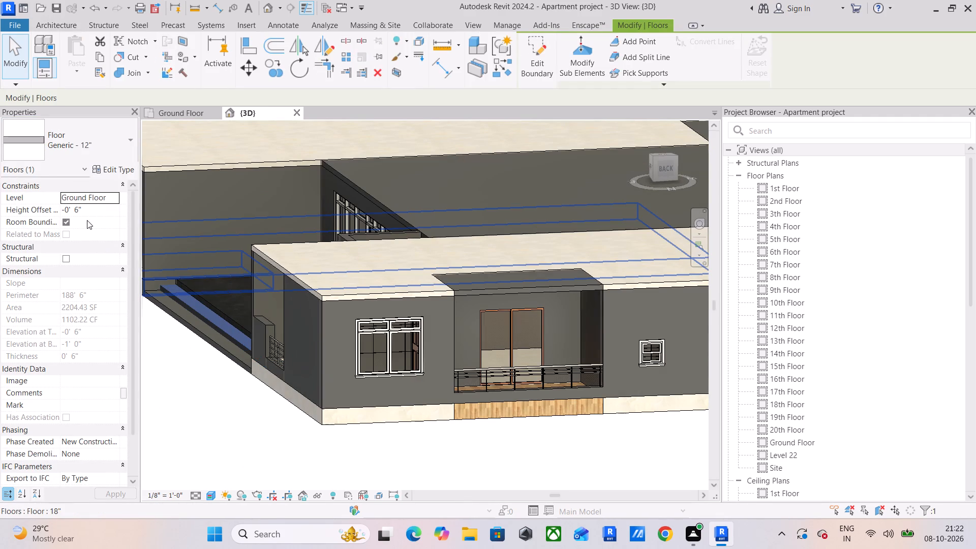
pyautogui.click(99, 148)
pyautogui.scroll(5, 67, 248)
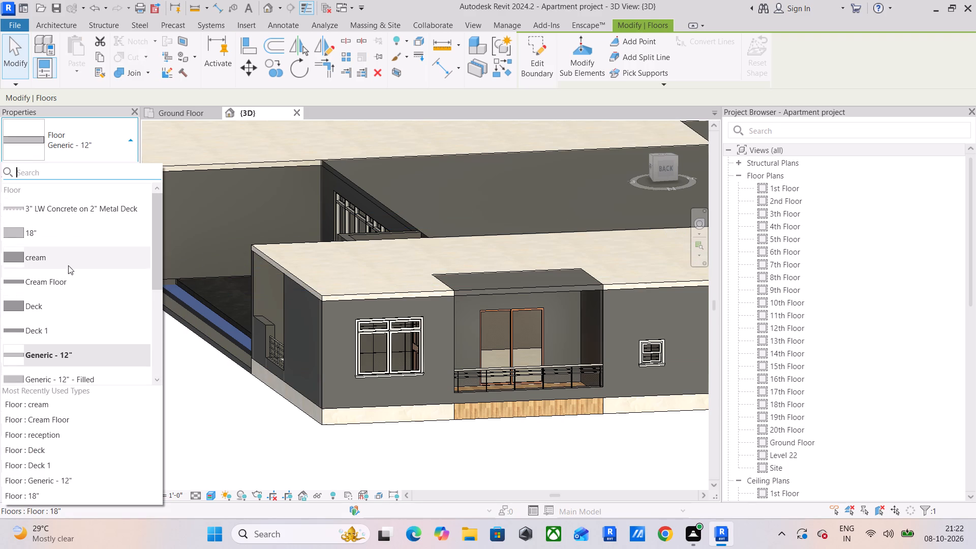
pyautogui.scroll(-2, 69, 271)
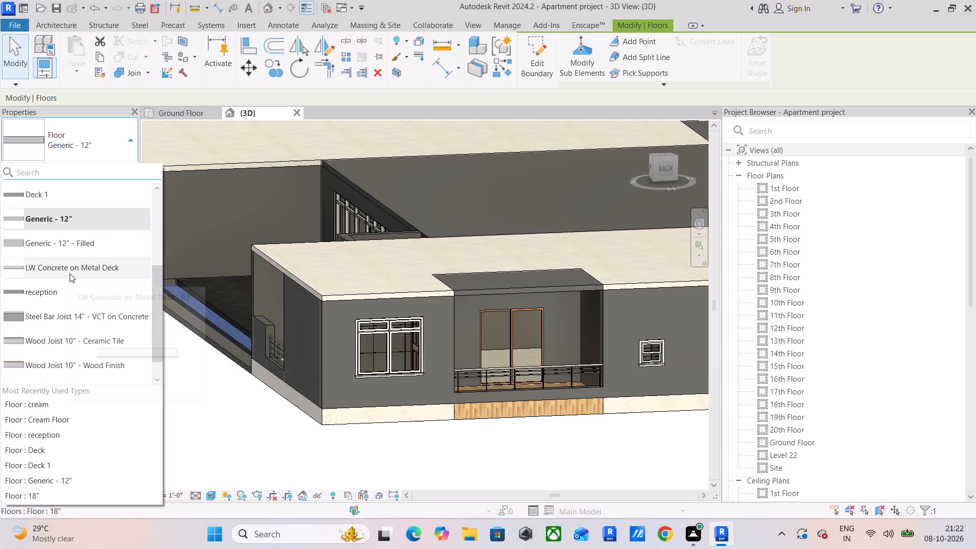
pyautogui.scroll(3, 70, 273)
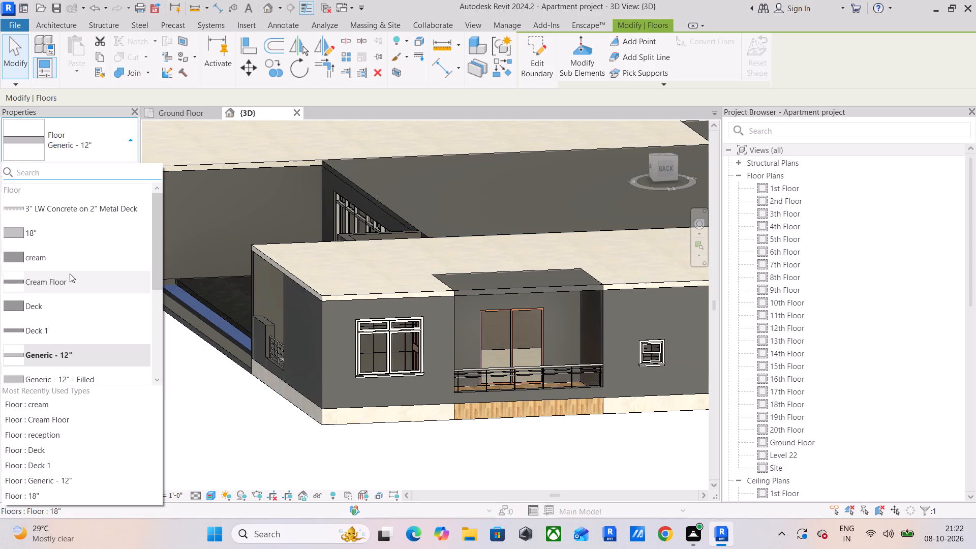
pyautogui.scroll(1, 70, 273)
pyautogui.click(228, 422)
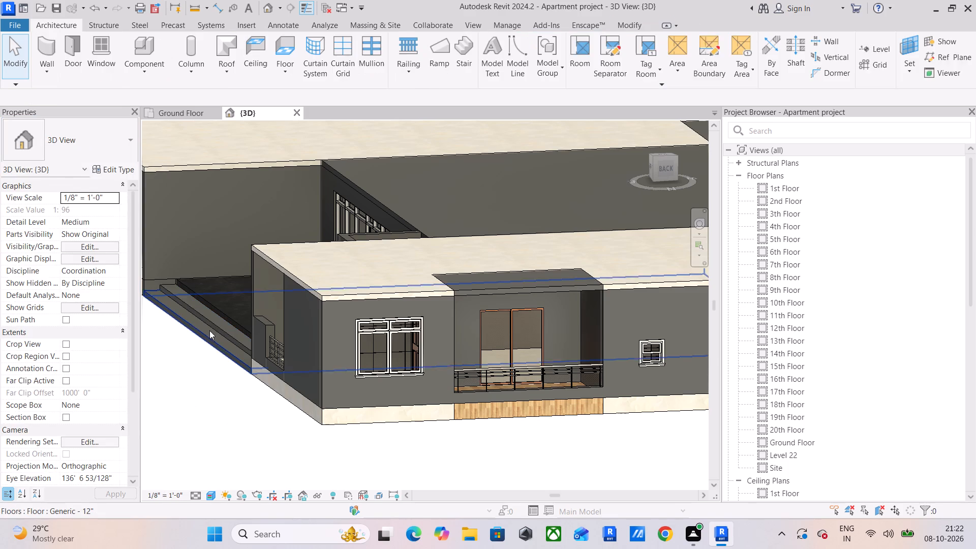
# Duplicate the Generic - 12" type of the upper step slab at the reception entrance as a new floor type named receeption.
pyautogui.click(208, 321)
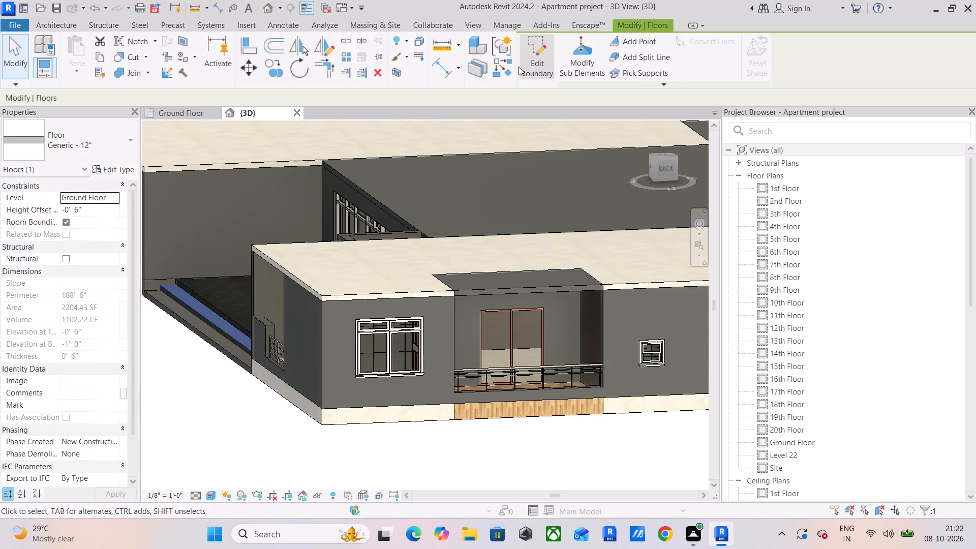
pyautogui.click(121, 170)
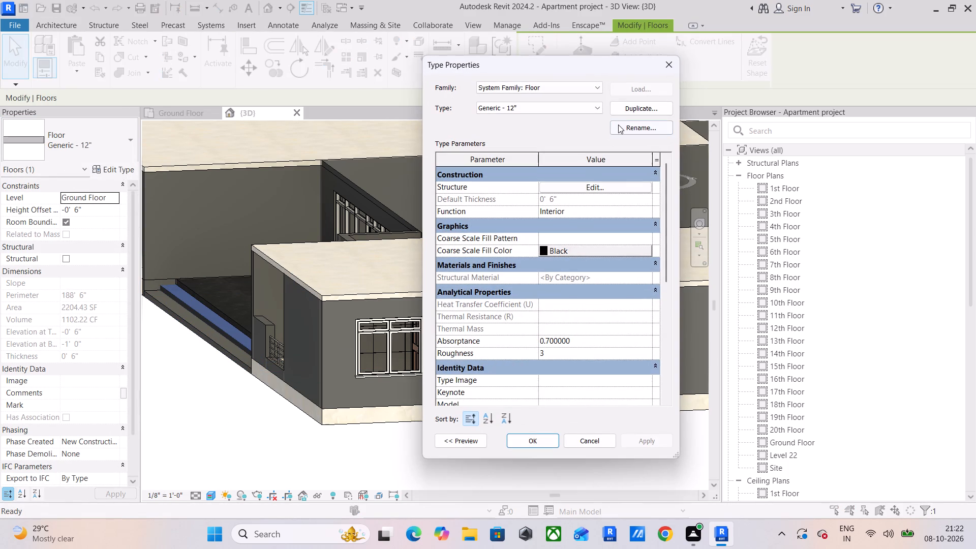
pyautogui.click(630, 110)
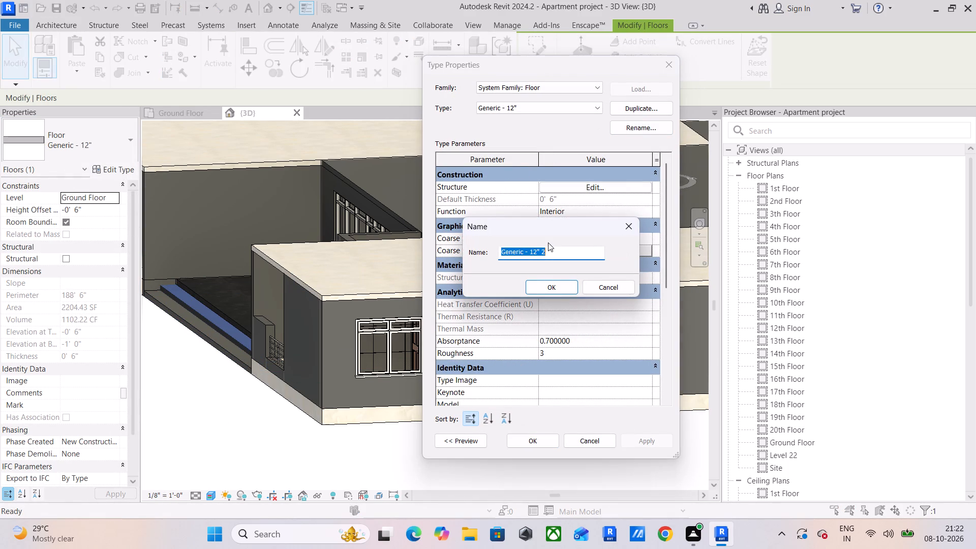
pyautogui.write('rece')
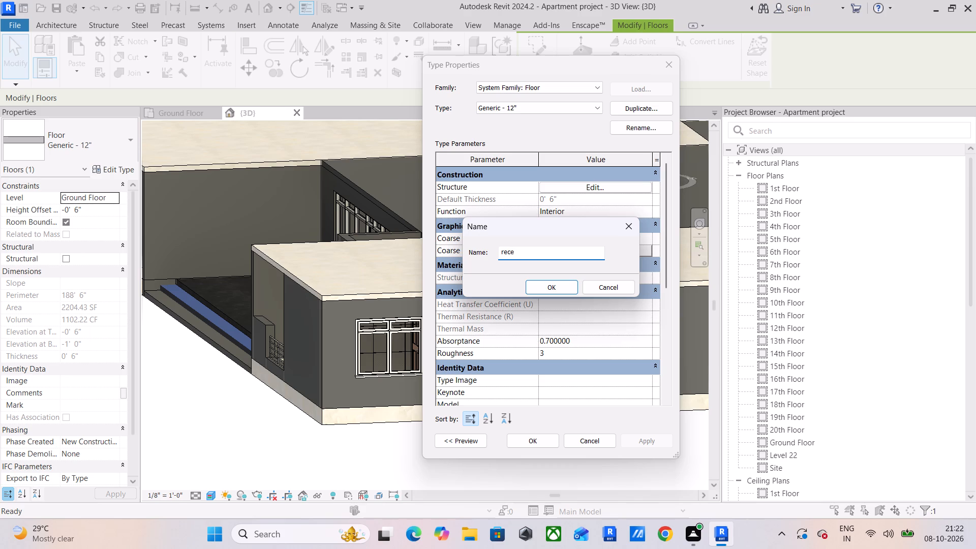
pyautogui.write('epr')
pyautogui.press('BackSpace')
pyautogui.write('tion')
pyautogui.press('Return')
# Assign the 0 reception tile material to the receeption type's structure layer and apply the type to the selected step slab.
pyautogui.click(592, 189)
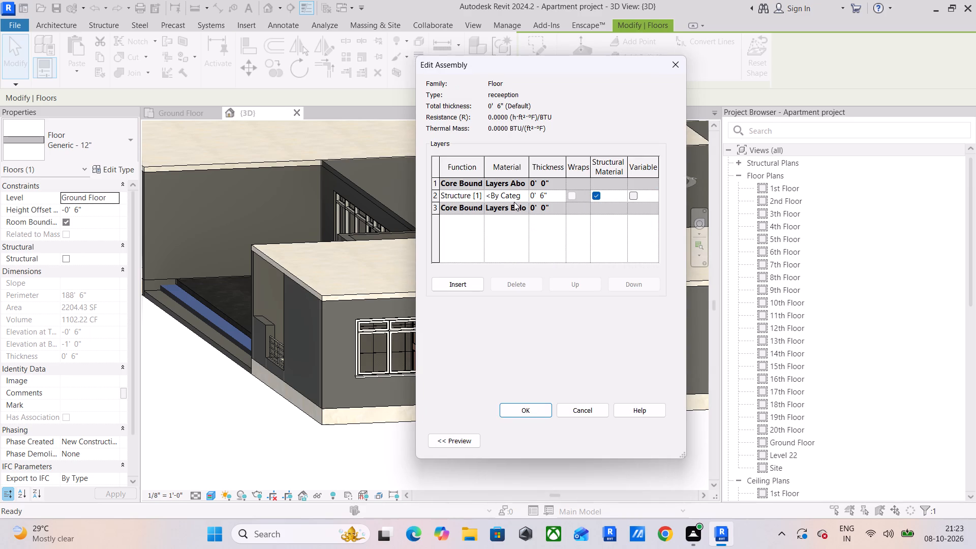
pyautogui.click(523, 192)
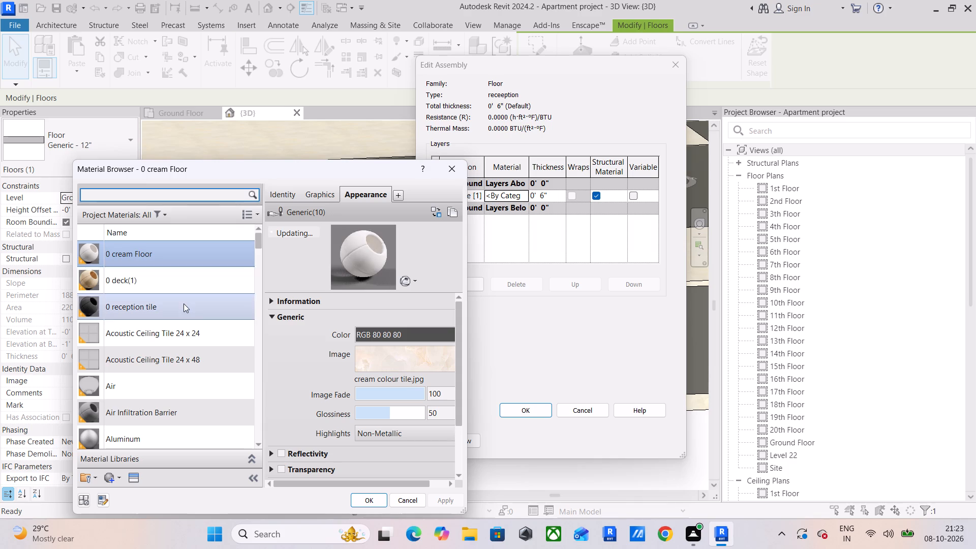
pyautogui.click(184, 303)
pyautogui.click(371, 509)
pyautogui.click(371, 504)
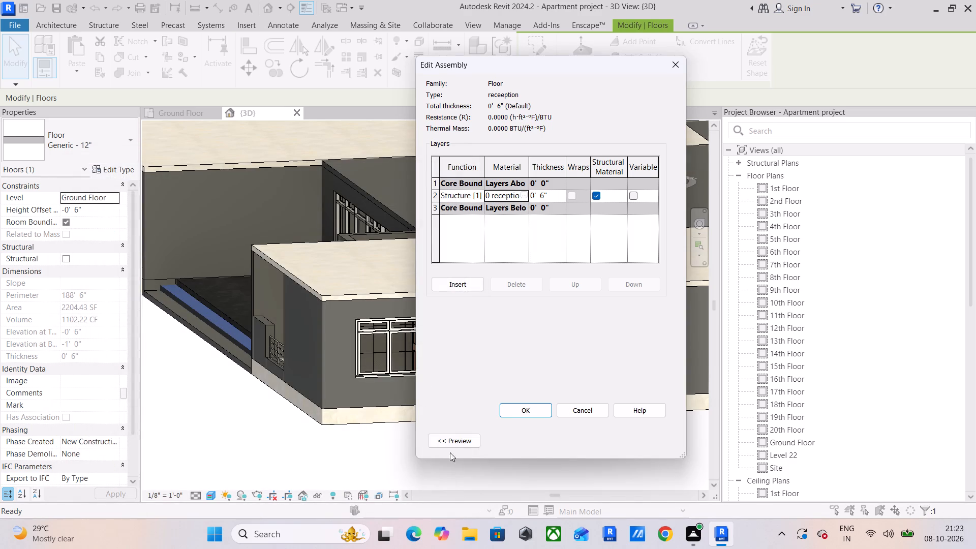
pyautogui.click(519, 408)
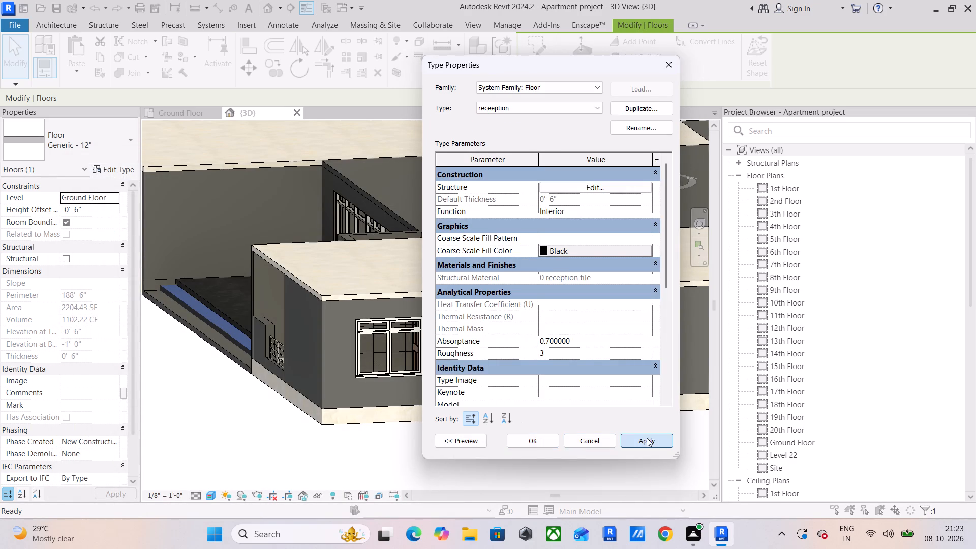
pyautogui.click(647, 438)
pyautogui.click(543, 445)
pyautogui.click(253, 436)
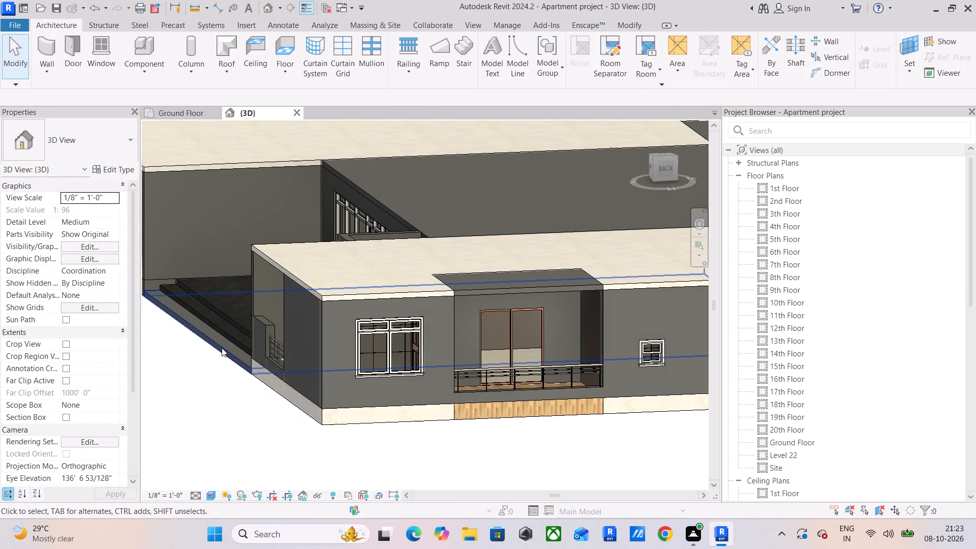
# Change the lowest Generic - 12" step slab at the reception entrance to the receeption floor type.
pyautogui.click(222, 348)
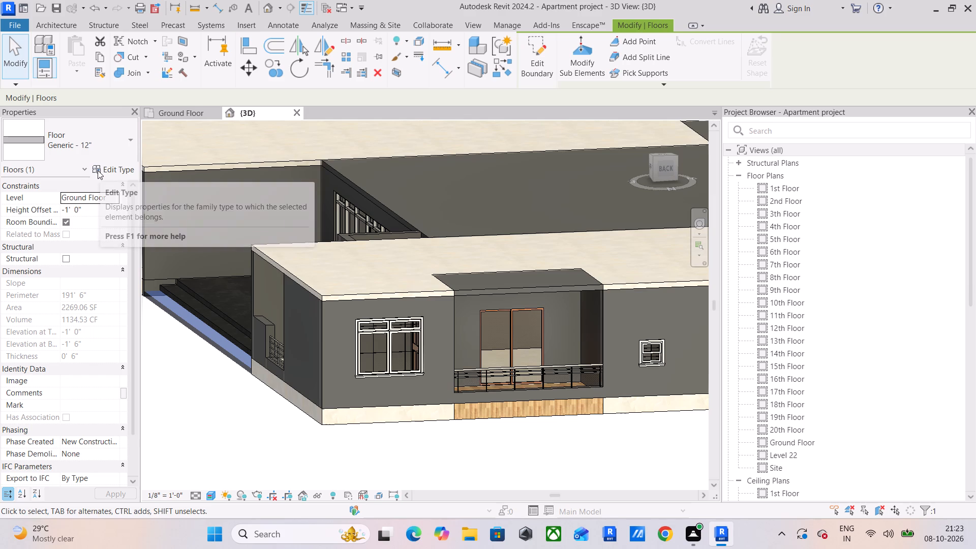
pyautogui.scroll(5, 185, 316)
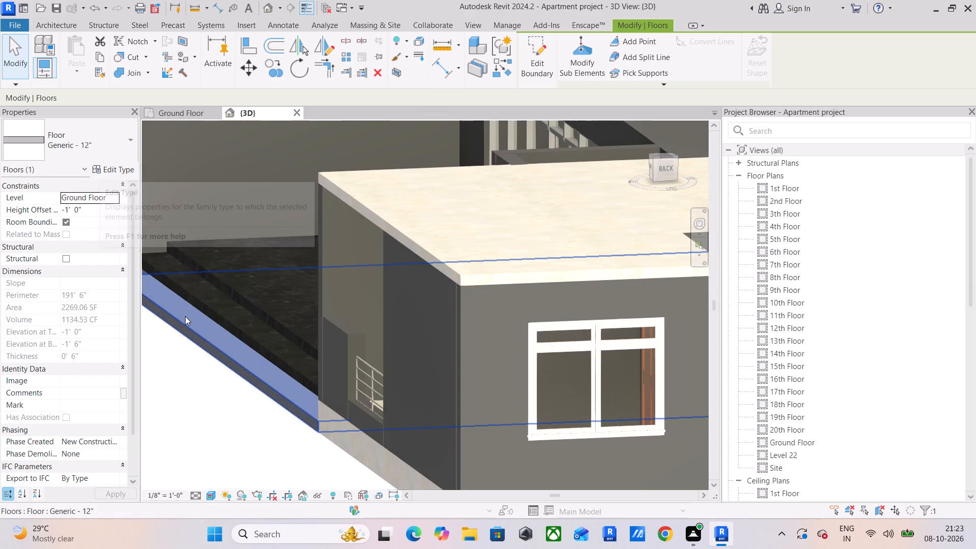
pyautogui.scroll(-3, 189, 330)
pyautogui.keyDown('shift'); pyautogui.moveTo(192, 325); pyautogui.dragTo(292, 375, button='middle'); pyautogui.keyUp('shift')
pyautogui.moveTo(315, 377); pyautogui.dragTo(311, 324, button='middle')
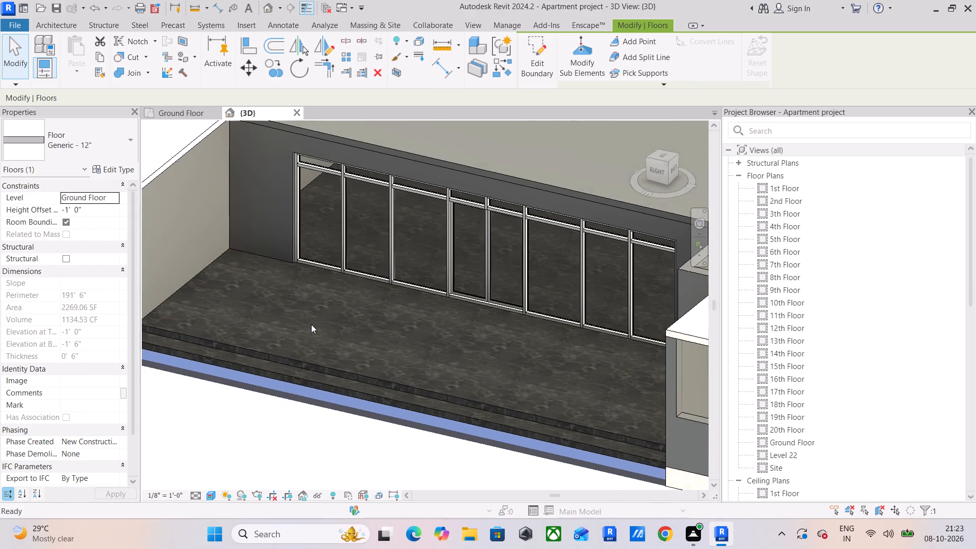
pyautogui.scroll(3, 343, 382)
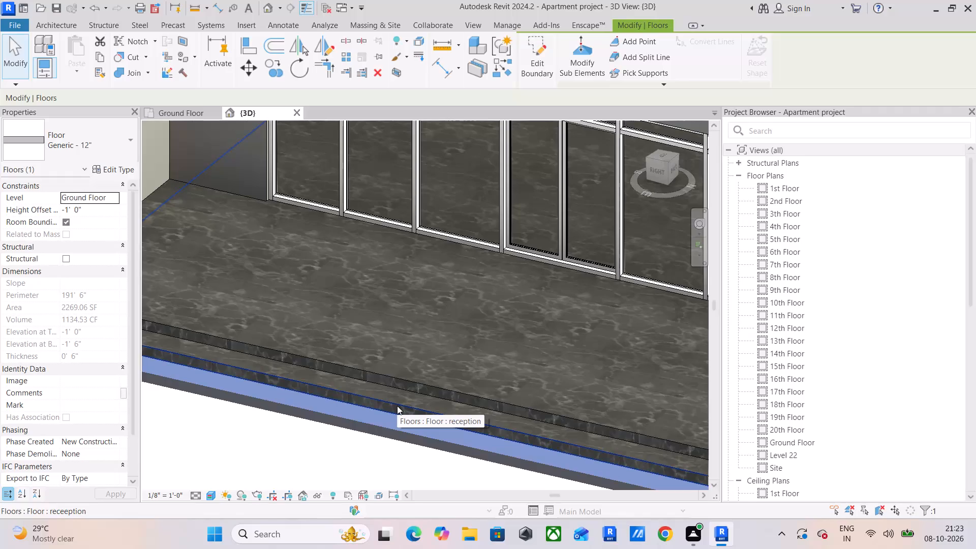
pyautogui.scroll(-3, 395, 396)
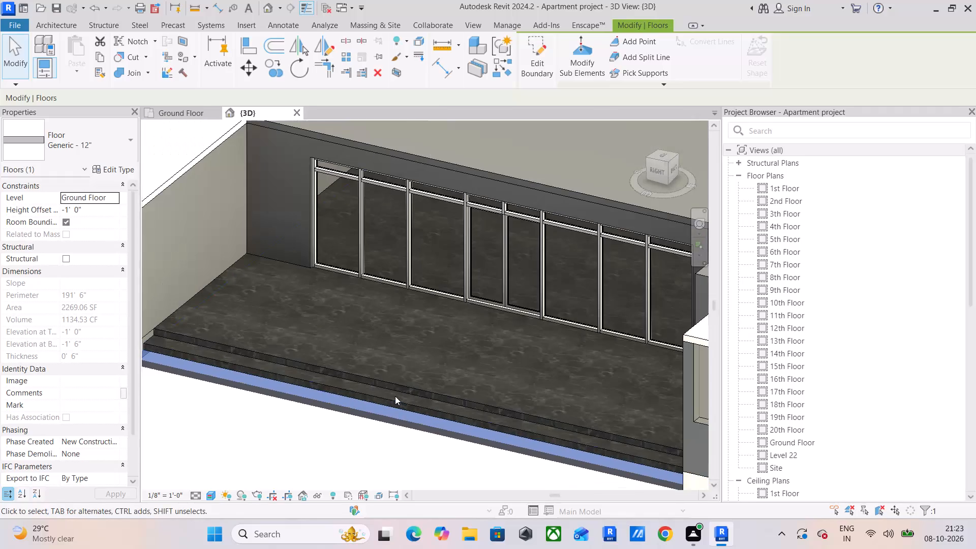
pyautogui.scroll(2, 345, 390)
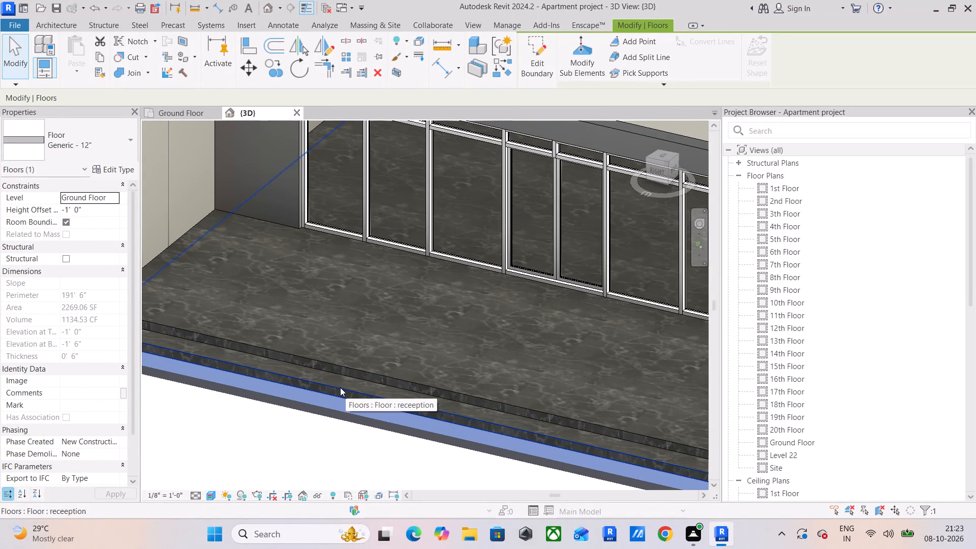
pyautogui.click(95, 145)
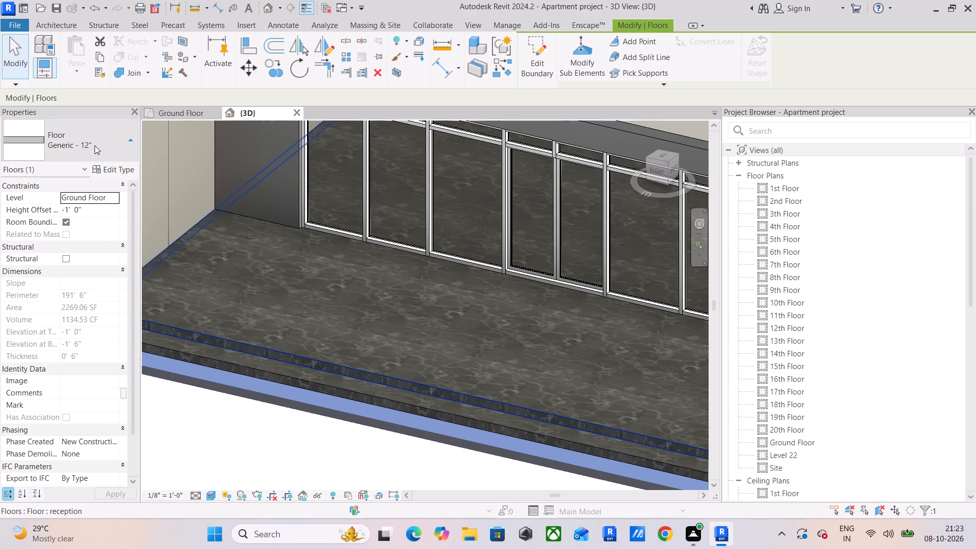
pyautogui.click(60, 269)
pyautogui.click(191, 415)
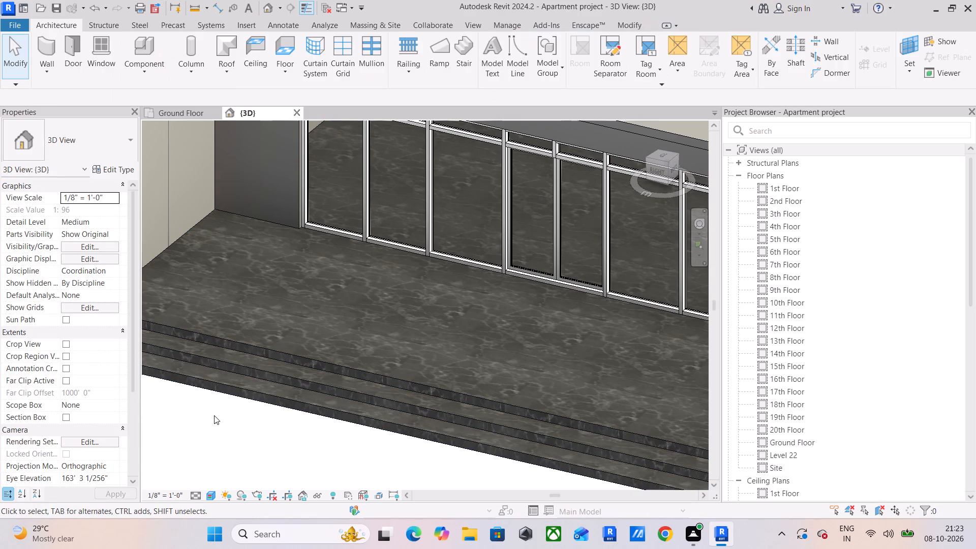
# Examine the reception entrance steps and the adjoining apartment slabs from several angles.
pyautogui.scroll(-3, 215, 414)
pyautogui.moveTo(257, 406); pyautogui.dragTo(221, 333, button='middle')
pyautogui.scroll(-4, 221, 333)
pyautogui.moveTo(249, 339); pyautogui.dragTo(384, 373, button='middle')
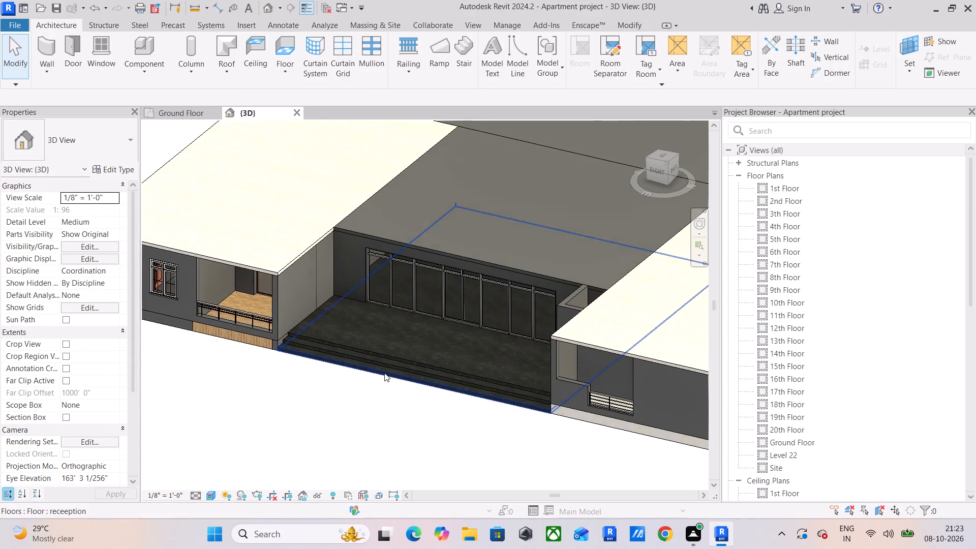
pyautogui.scroll(4, 225, 331)
pyautogui.scroll(-3, 225, 331)
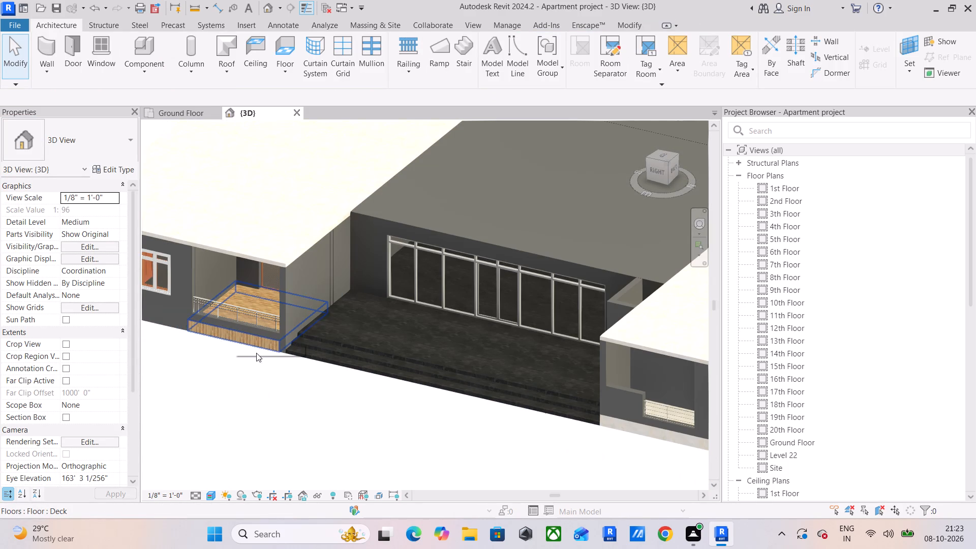
pyautogui.moveTo(653, 171); pyautogui.dragTo(653, 175)
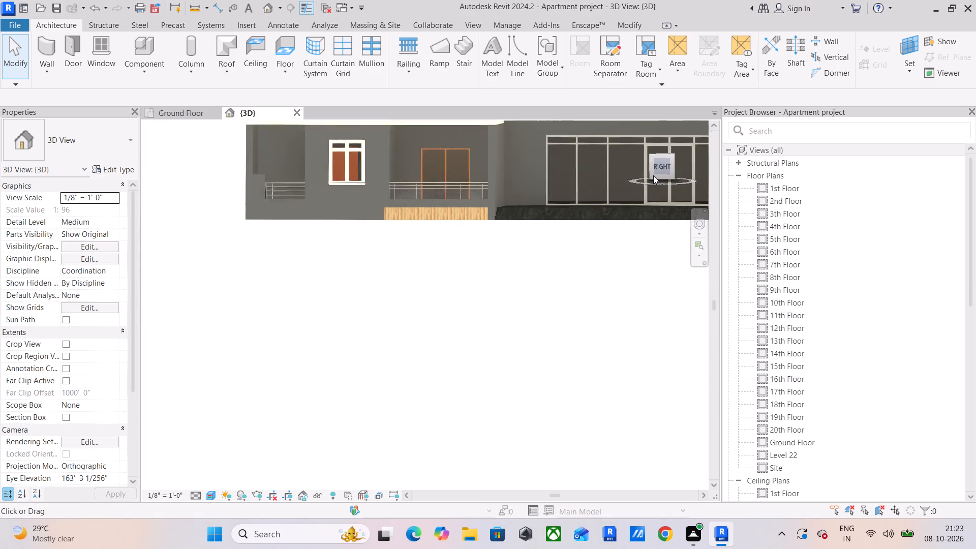
pyautogui.moveTo(653, 175); pyautogui.dragTo(619, 185)
pyautogui.scroll(-3, 383, 266)
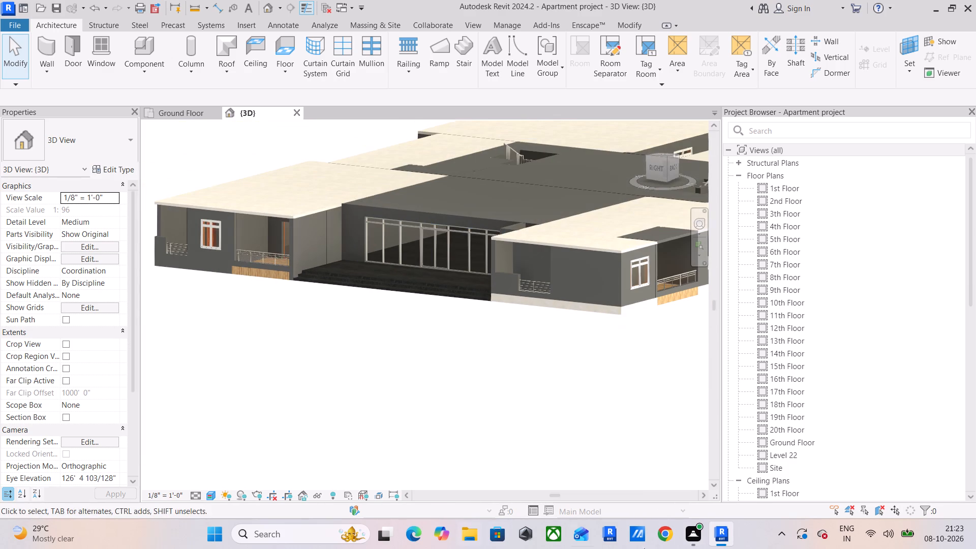
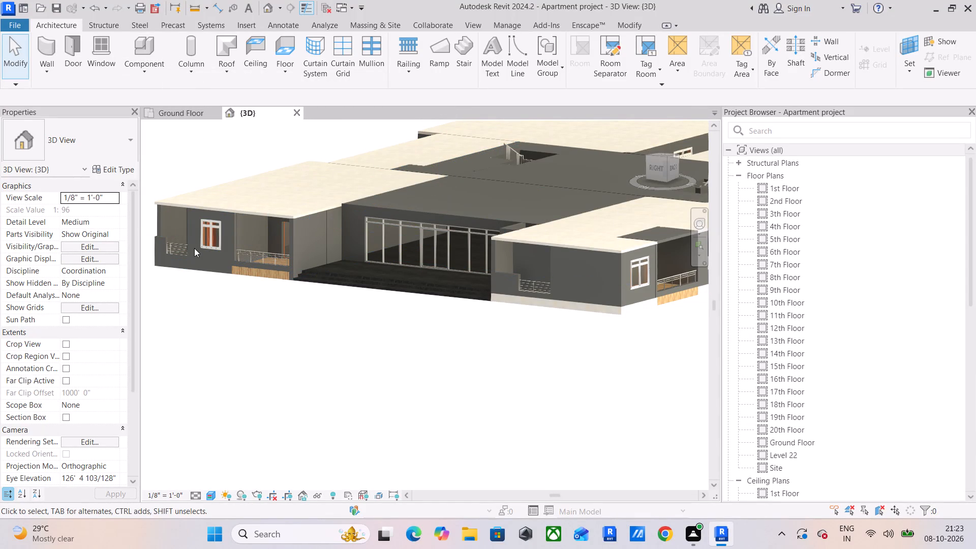
# Change the ground-floor slab under the front block with one large window and two vents to the cream floor type.
pyautogui.scroll(-2, 237, 253)
pyautogui.keyDown('shift'); pyautogui.moveTo(239, 254); pyautogui.dragTo(453, 279, button='middle'); pyautogui.keyUp('shift')
pyautogui.moveTo(443, 263); pyautogui.dragTo(426, 347, button='middle')
pyautogui.moveTo(367, 310); pyautogui.dragTo(436, 291, button='middle')
pyautogui.keyDown('shift'); pyautogui.moveTo(374, 277); pyautogui.dragTo(401, 264, button='middle'); pyautogui.keyUp('shift')
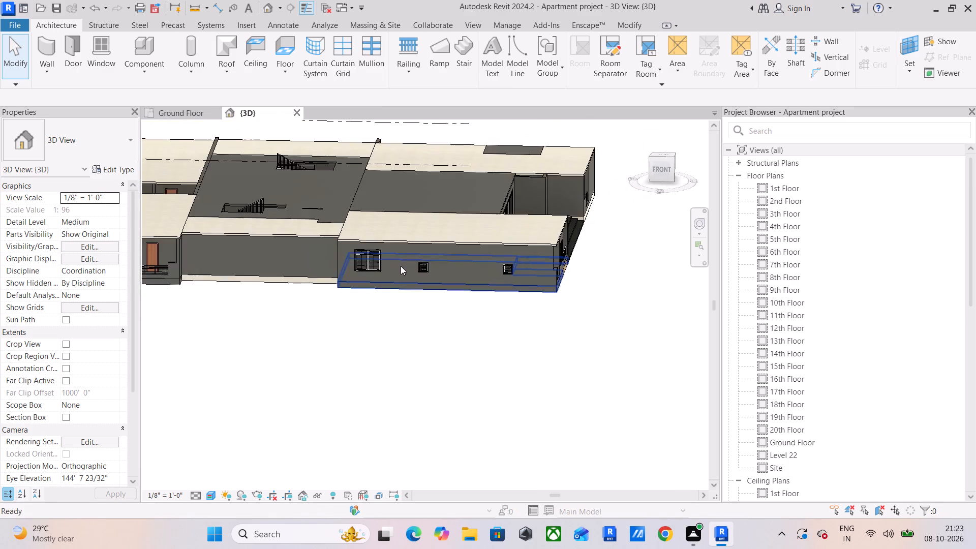
pyautogui.scroll(5, 395, 273)
pyautogui.click(378, 298)
pyautogui.click(365, 304)
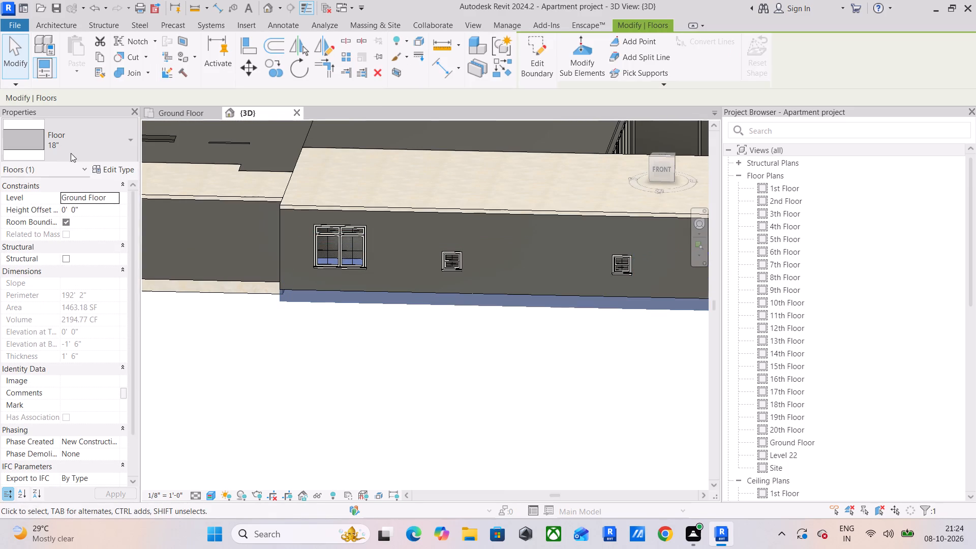
pyautogui.click(75, 138)
pyautogui.scroll(4, 77, 255)
pyautogui.click(73, 280)
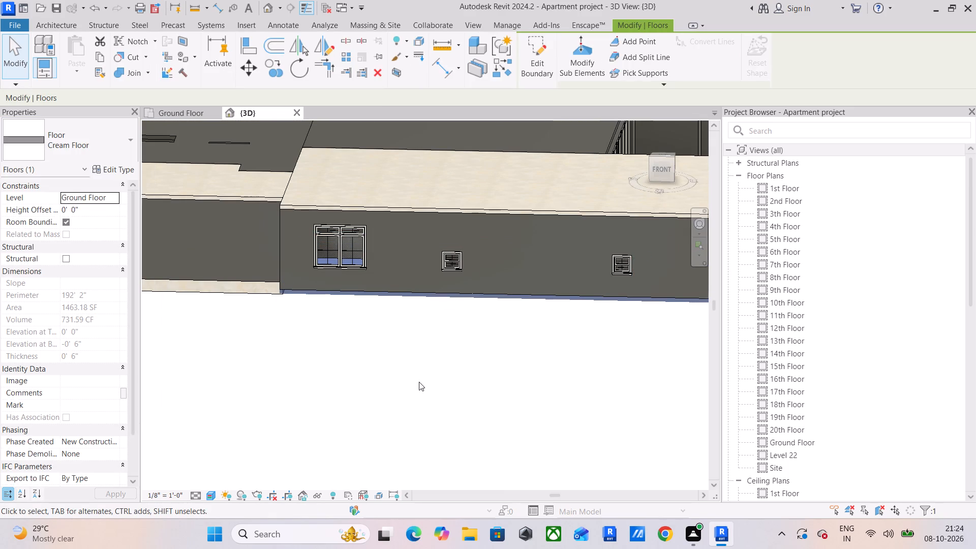
pyautogui.click(95, 150)
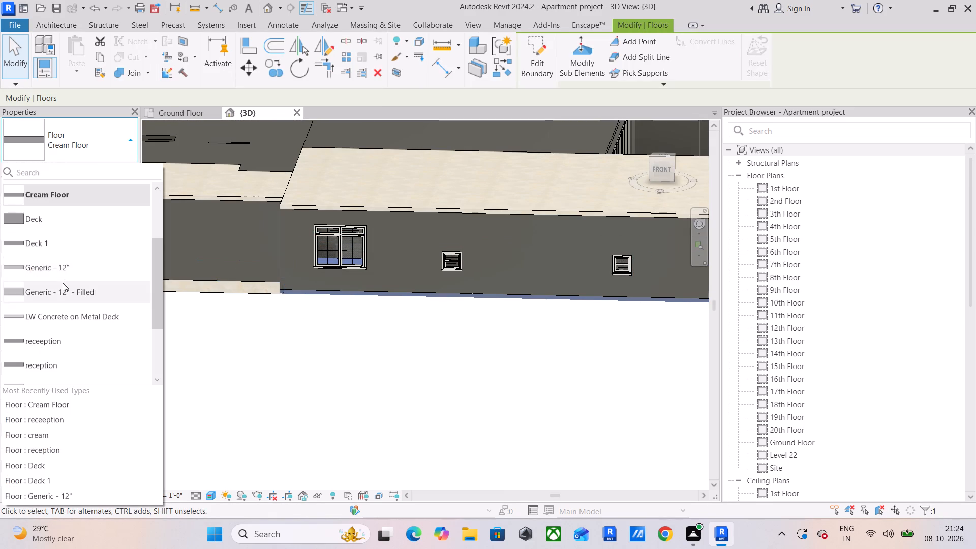
pyautogui.click(67, 224)
pyautogui.click(95, 143)
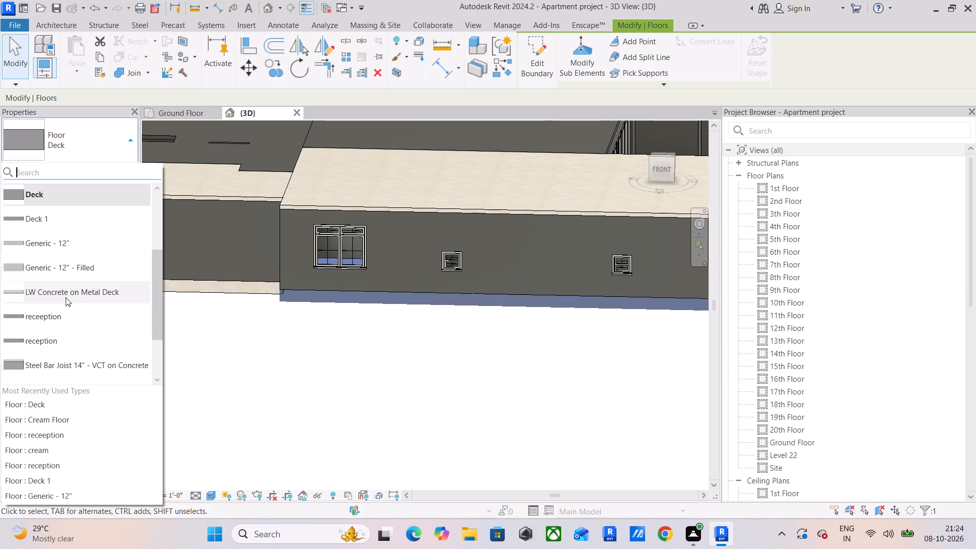
pyautogui.scroll(4, 66, 297)
pyautogui.click(67, 260)
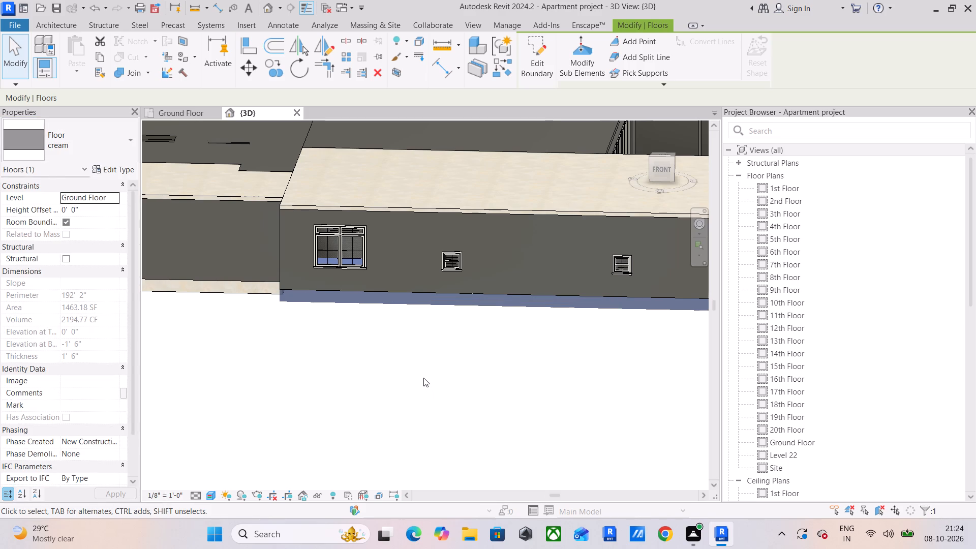
pyautogui.click(421, 375)
# Change the 18" ground-floor slab under the front-left corner wing with the wooden balcony to the cream floor type.
pyautogui.scroll(-4, 288, 358)
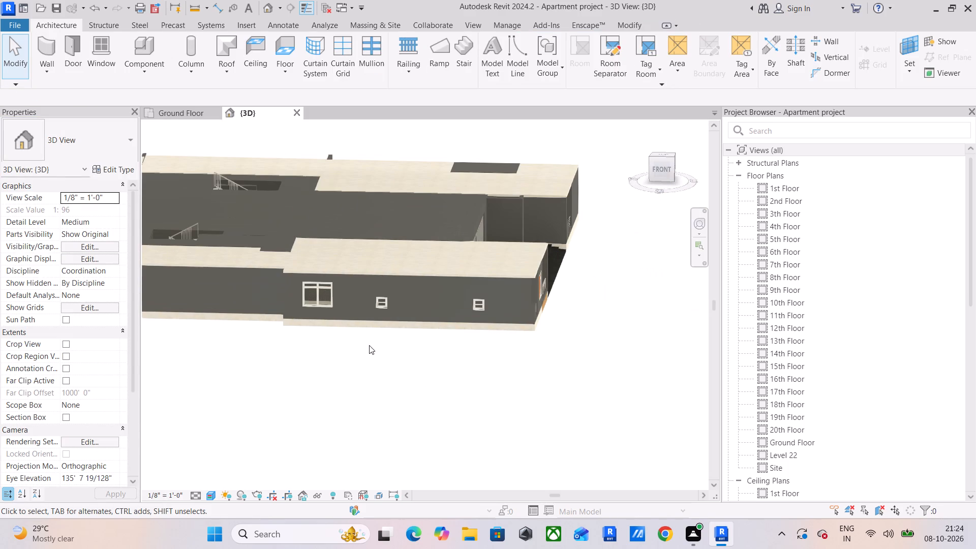
pyautogui.keyDown('shift'); pyautogui.moveTo(301, 343); pyautogui.dragTo(397, 356, button='middle'); pyautogui.keyUp('shift')
pyautogui.moveTo(334, 356); pyautogui.dragTo(506, 351, button='middle')
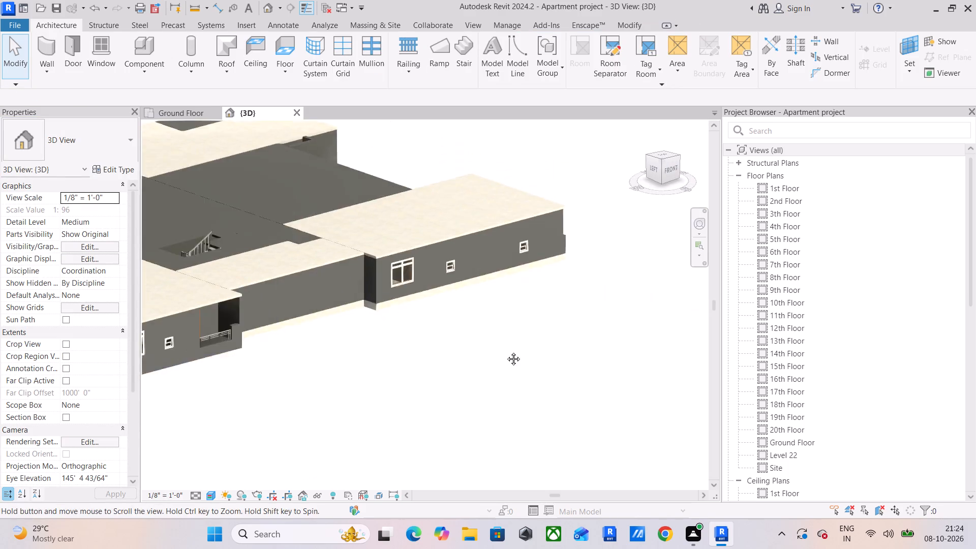
pyautogui.moveTo(506, 351); pyautogui.dragTo(593, 349, button='middle')
pyautogui.scroll(-2, 369, 347)
pyautogui.keyDown('shift'); pyautogui.moveTo(327, 359); pyautogui.dragTo(359, 350, button='middle'); pyautogui.keyUp('shift')
pyautogui.scroll(6, 324, 376)
pyautogui.click(292, 421)
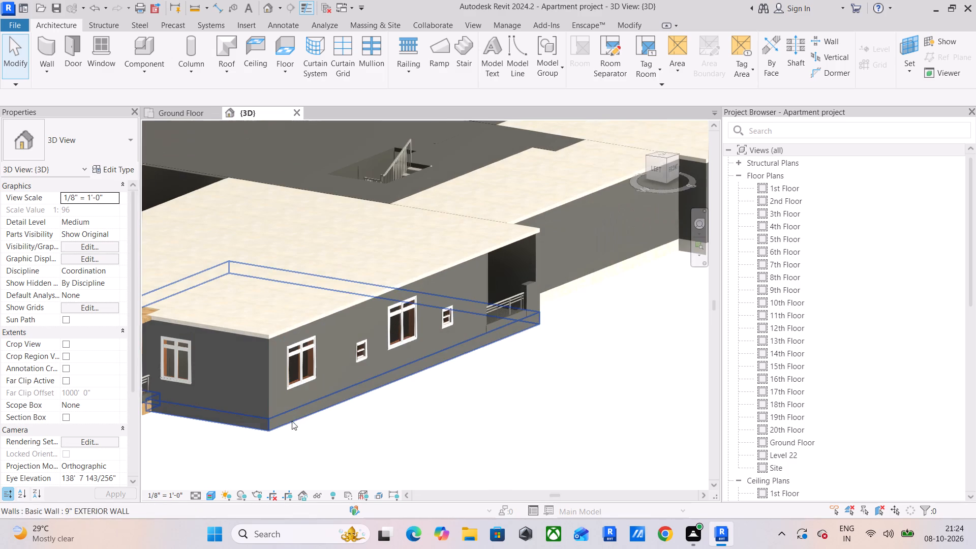
pyautogui.click(111, 144)
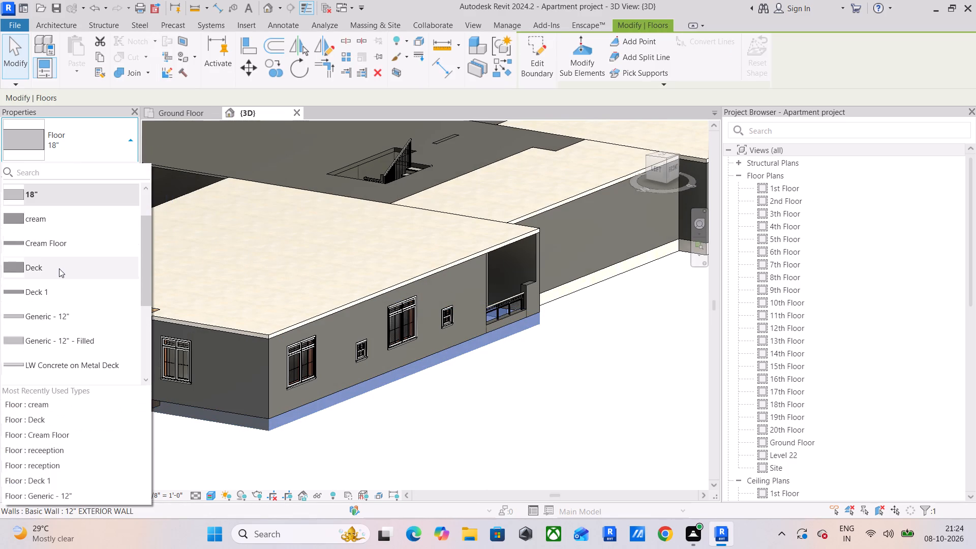
pyautogui.scroll(1, 59, 268)
pyautogui.click(59, 259)
pyautogui.click(432, 452)
# Change the 18" slab under the neighbouring left-side wing, also with a wooden balcony, to the cream floor type.
pyautogui.scroll(-4, 403, 419)
pyautogui.moveTo(371, 395); pyautogui.dragTo(562, 360, button='middle')
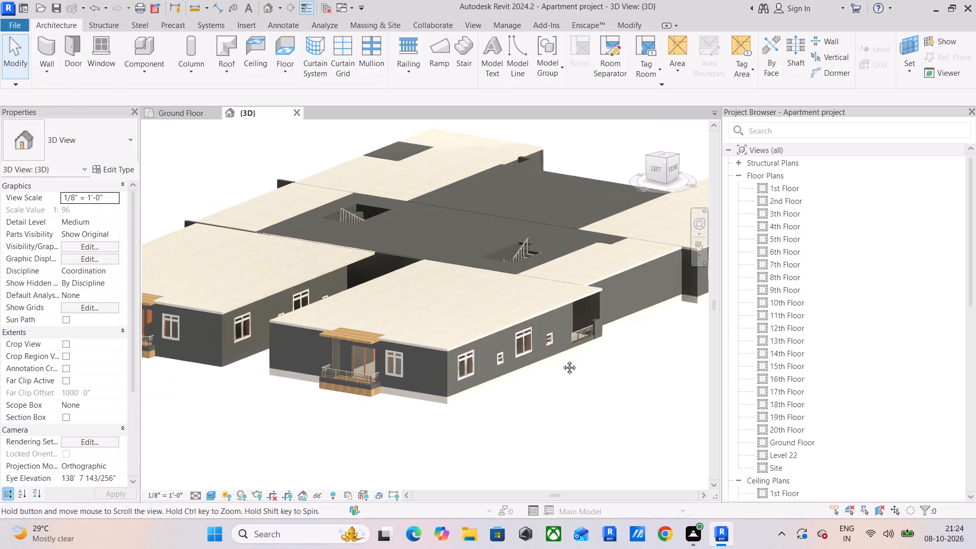
pyautogui.moveTo(562, 360); pyautogui.dragTo(592, 353, button='middle')
pyautogui.scroll(3, 298, 327)
pyautogui.click(316, 357)
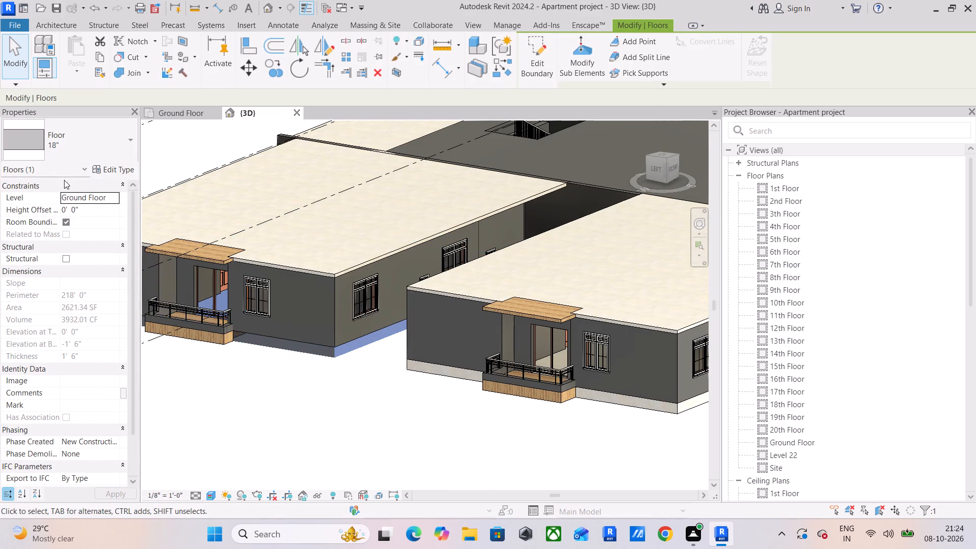
pyautogui.click(92, 158)
pyautogui.click(64, 220)
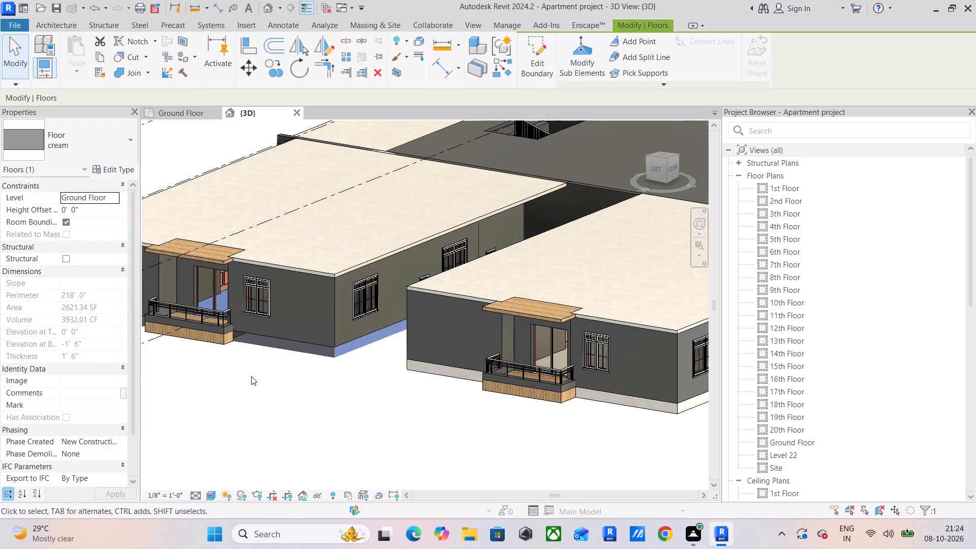
pyautogui.click(254, 376)
# Change the 18" slab under the recessed windowless wall at the back of the building to the cream floor type.
pyautogui.scroll(-3, 254, 377)
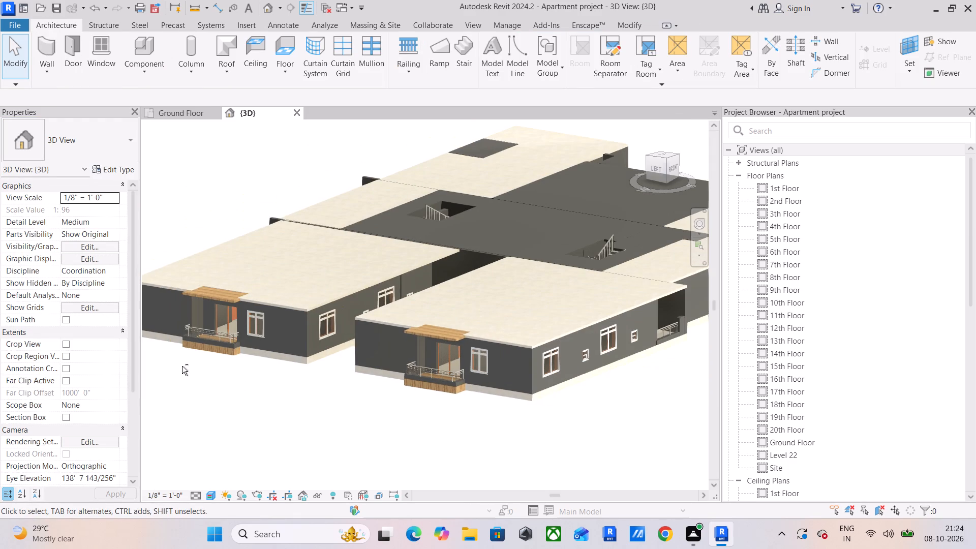
pyautogui.keyDown('shift'); pyautogui.moveTo(190, 369); pyautogui.dragTo(391, 363, button='middle'); pyautogui.keyUp('shift')
pyautogui.moveTo(430, 371); pyautogui.dragTo(377, 313, button='middle')
pyautogui.moveTo(513, 357); pyautogui.dragTo(255, 341, button='middle')
pyautogui.scroll(4, 345, 340)
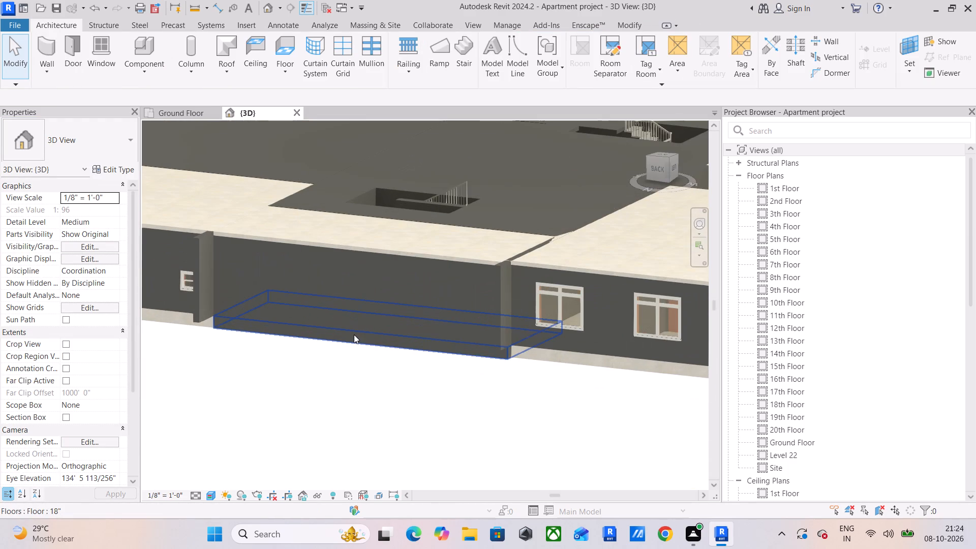
pyautogui.click(373, 346)
pyautogui.click(112, 147)
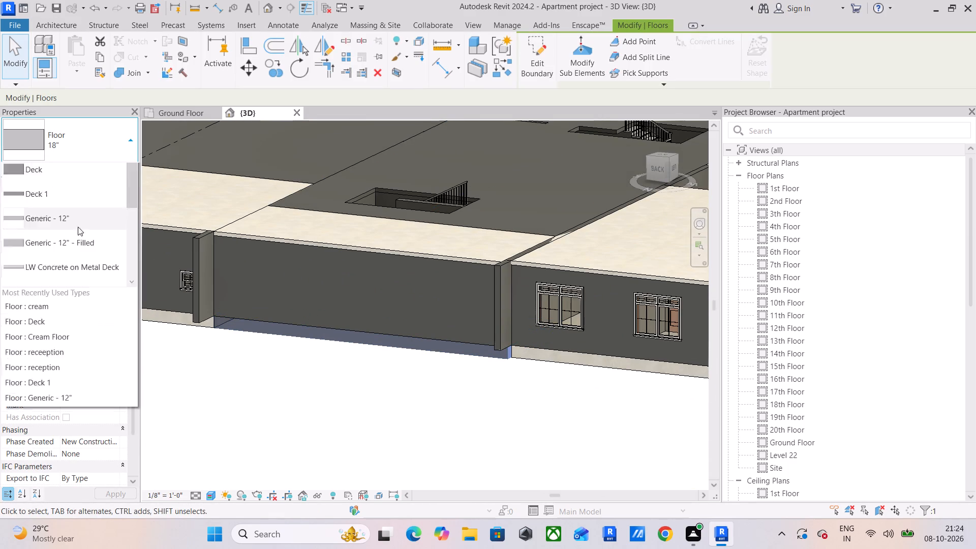
pyautogui.scroll(3, 50, 261)
pyautogui.click(51, 256)
pyautogui.click(393, 413)
# Examine the slab edges and exterior walls on all sides of the building in 3D.
pyautogui.scroll(-4, 434, 400)
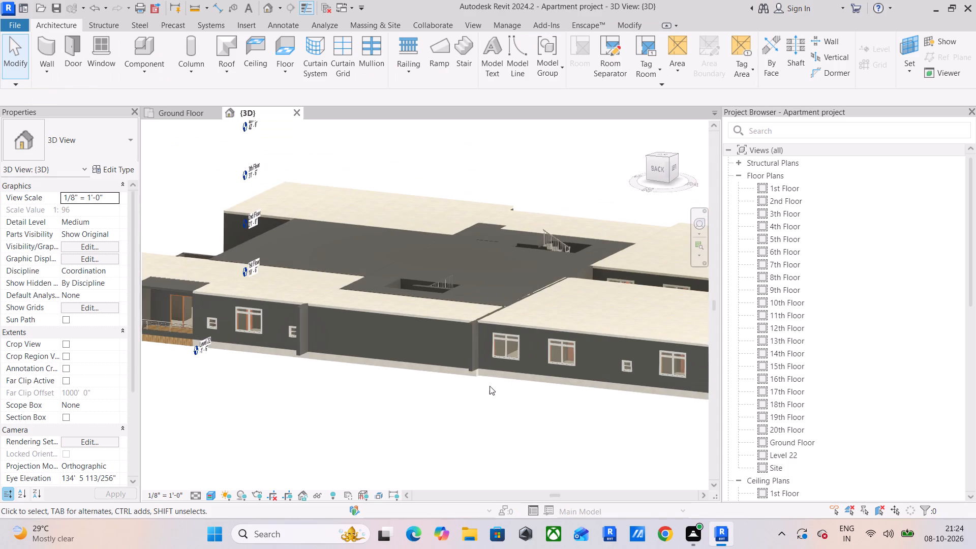
pyautogui.scroll(-3, 552, 351)
pyautogui.keyDown('shift'); pyautogui.moveTo(565, 347); pyautogui.dragTo(303, 342, button='middle'); pyautogui.keyUp('shift')
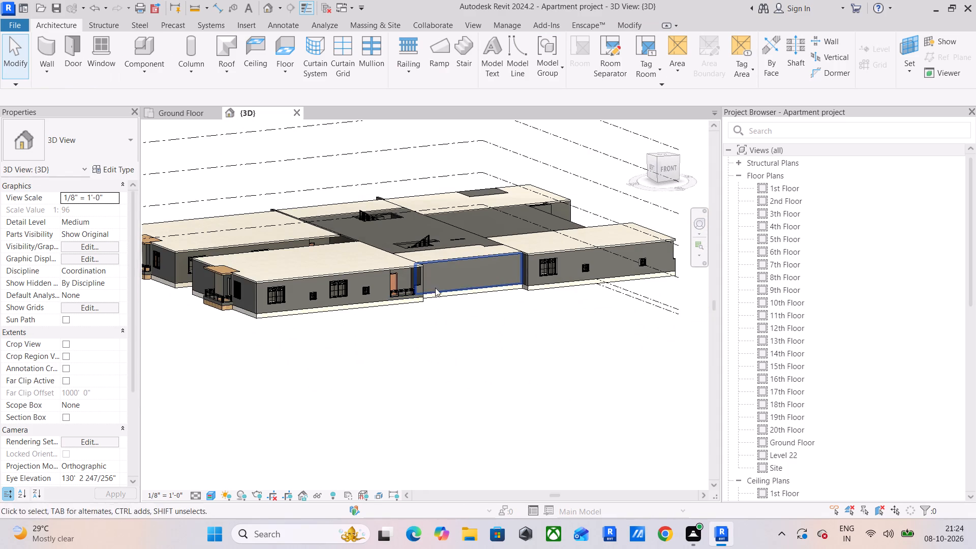
pyautogui.keyDown('shift'); pyautogui.moveTo(247, 352); pyautogui.dragTo(460, 334, button='middle'); pyautogui.keyUp('shift')
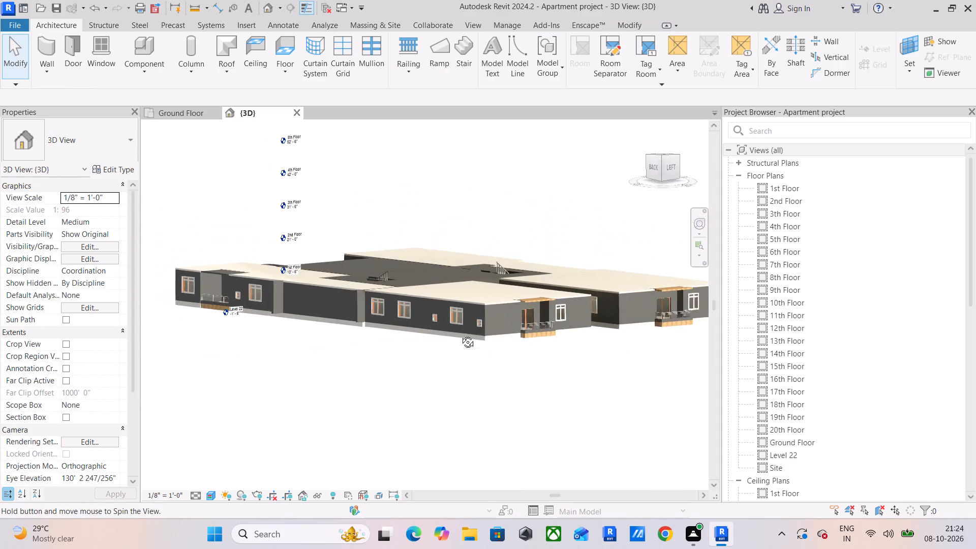
pyautogui.keyDown('shift'); pyautogui.moveTo(460, 334); pyautogui.dragTo(477, 334, button='middle'); pyautogui.keyUp('shift')
pyautogui.scroll(8, 239, 306)
pyautogui.keyDown('shift'); pyautogui.moveTo(301, 327); pyautogui.dragTo(339, 352, button='middle'); pyautogui.keyUp('shift')
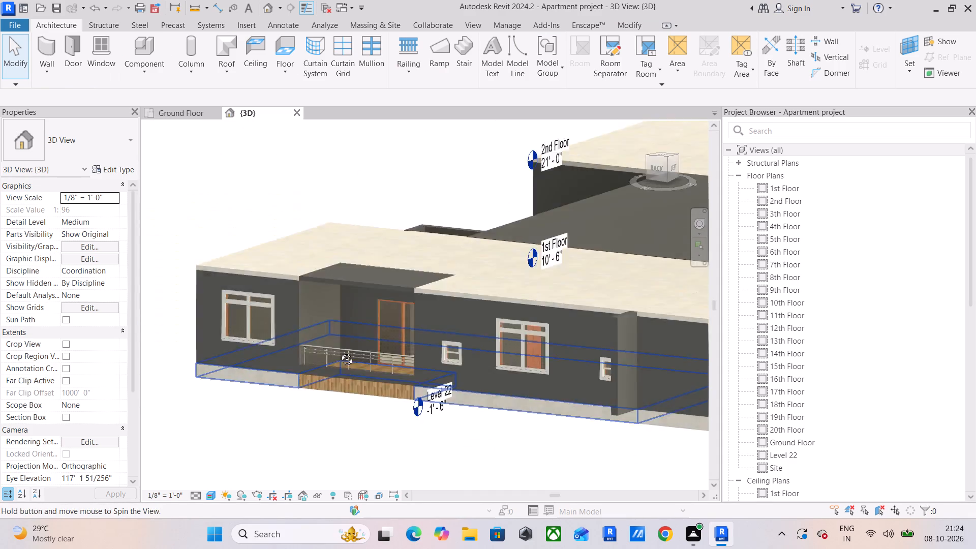
pyautogui.keyDown('shift'); pyautogui.moveTo(339, 352); pyautogui.dragTo(350, 354, button='middle'); pyautogui.keyUp('shift')
pyautogui.moveTo(365, 357); pyautogui.dragTo(192, 244, button='middle')
pyautogui.scroll(-2, 206, 278)
pyautogui.keyDown('shift'); pyautogui.moveTo(207, 281); pyautogui.dragTo(303, 302, button='middle'); pyautogui.keyUp('shift')
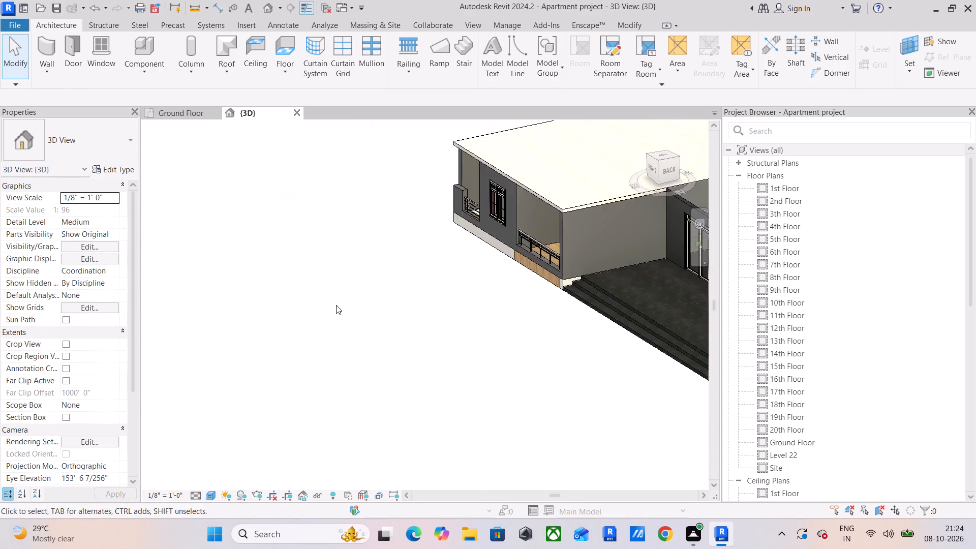
pyautogui.moveTo(326, 306); pyautogui.dragTo(28, 257, button='middle')
pyautogui.scroll(-4, 222, 353)
pyautogui.moveTo(395, 368); pyautogui.dragTo(269, 300, button='middle')
pyautogui.keyDown('shift'); pyautogui.moveTo(310, 353); pyautogui.dragTo(372, 321, button='middle'); pyautogui.keyUp('shift')
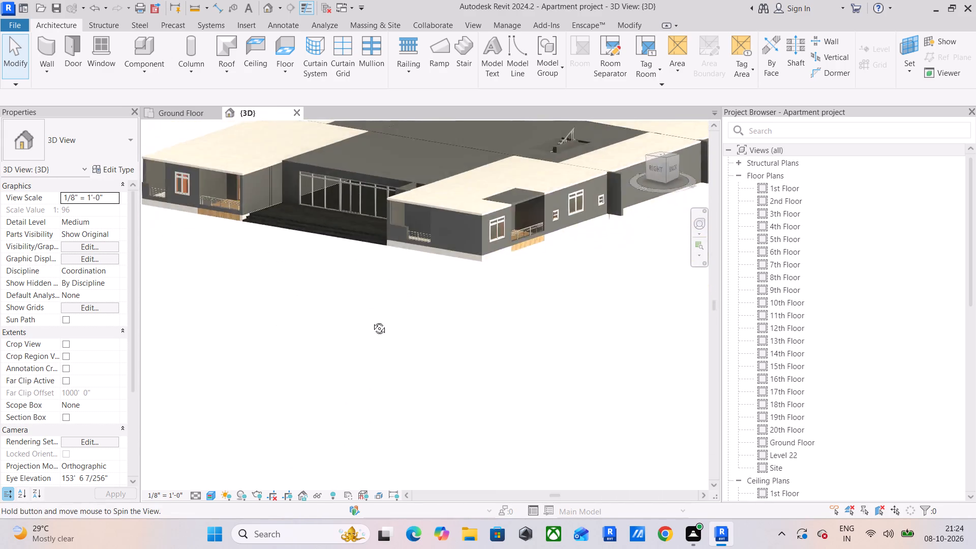
pyautogui.keyDown('shift'); pyautogui.moveTo(372, 321); pyautogui.dragTo(386, 306, button='middle'); pyautogui.keyUp('shift')
pyautogui.moveTo(388, 304); pyautogui.dragTo(137, 454, button='middle')
pyautogui.scroll(4, 326, 315)
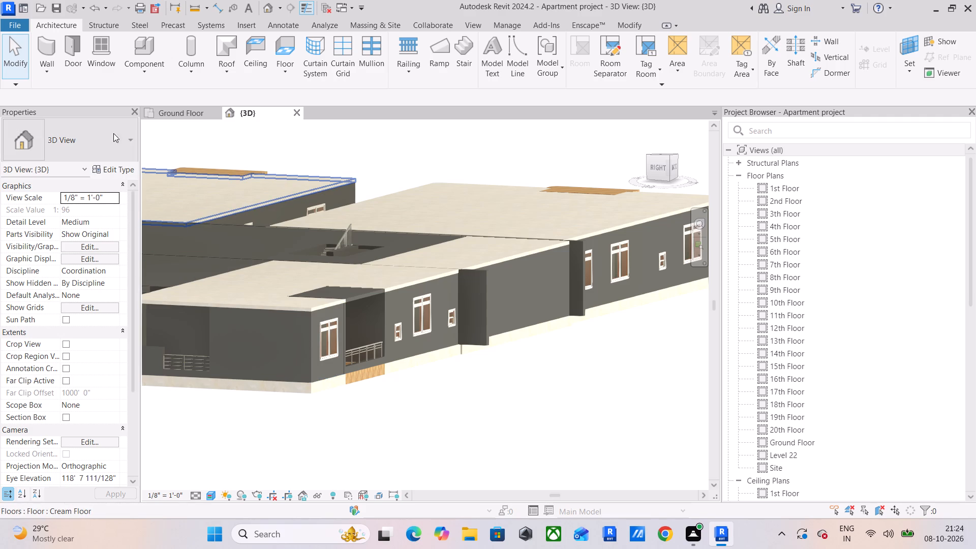
# Start the Wall tool with the 9" EXTERIOR WALL type and open its type properties.
pyautogui.click(43, 47)
pyautogui.click(431, 236)
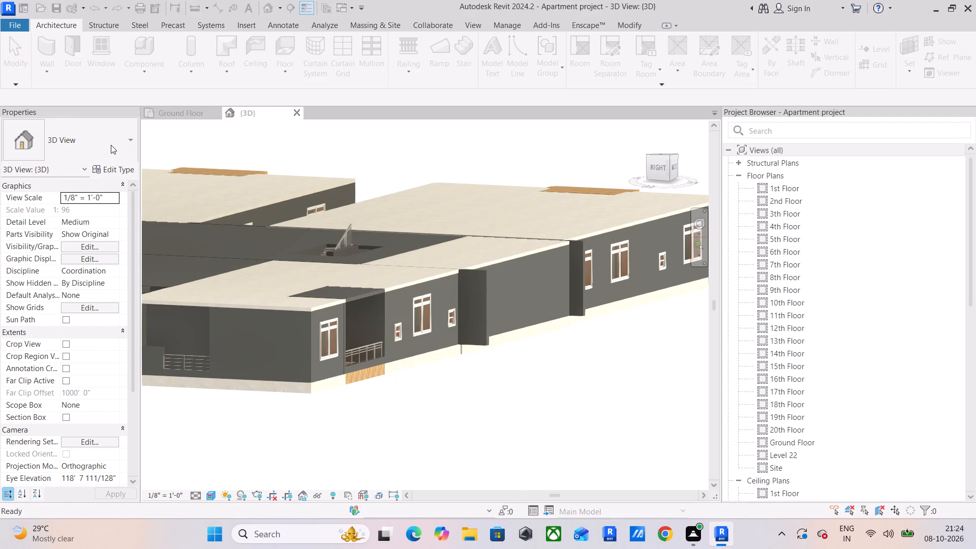
pyautogui.click(102, 133)
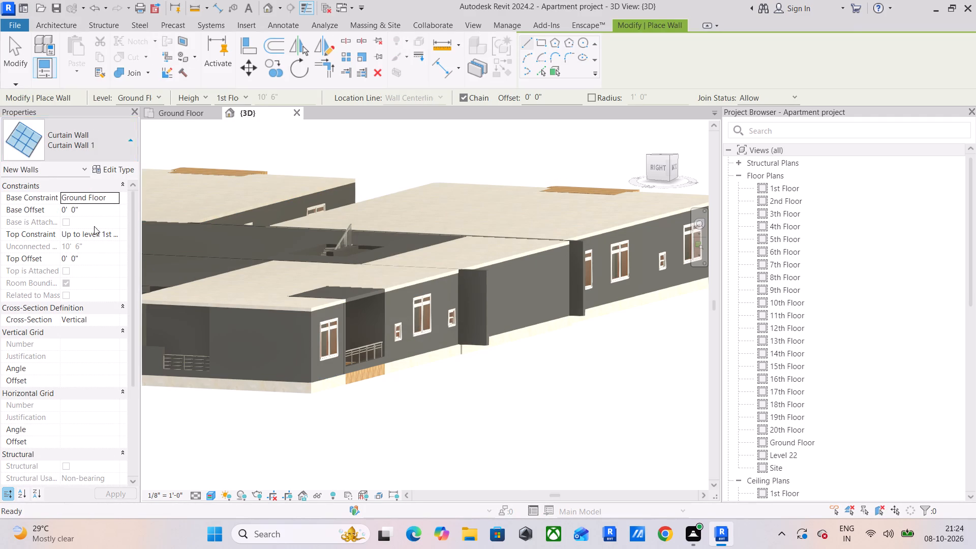
pyautogui.scroll(14, 66, 286)
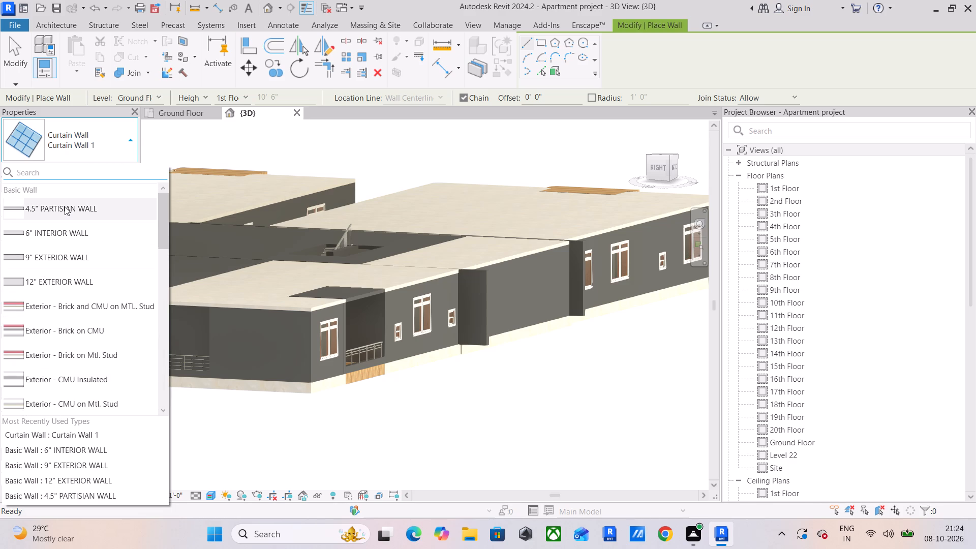
pyautogui.click(76, 266)
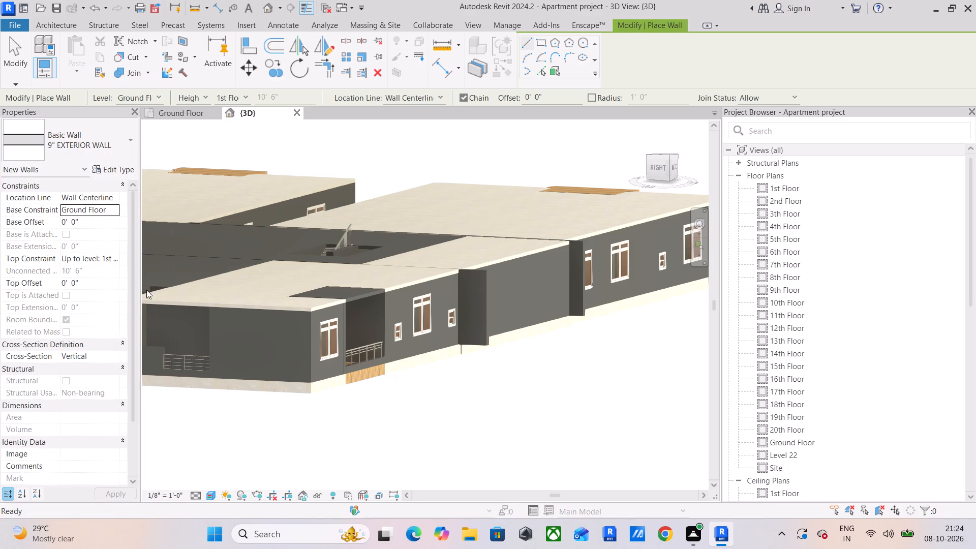
pyautogui.click(109, 170)
pyautogui.click(664, 65)
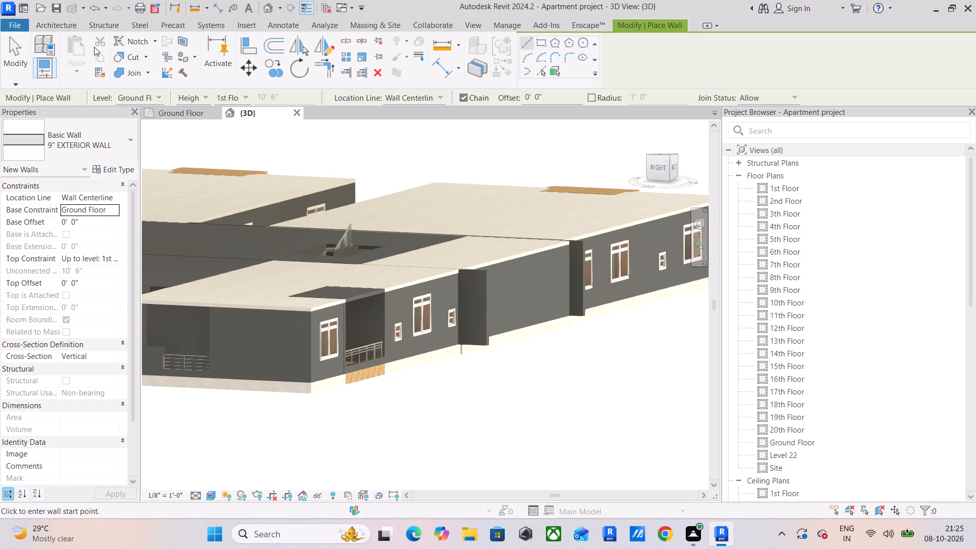
# Duplicate the 0 reception tile material with its assets and name the copy 0 Cream.
pyautogui.click(56, 21)
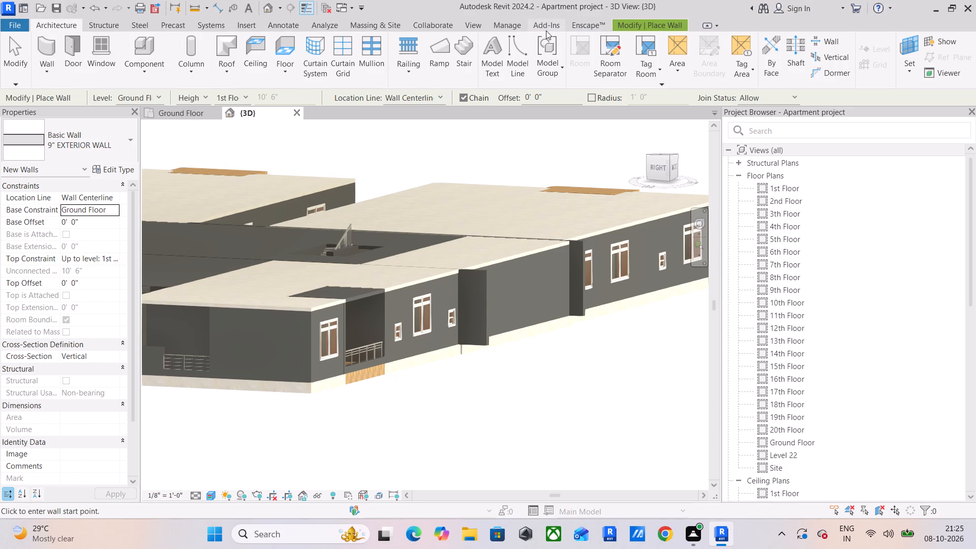
pyautogui.click(517, 27)
pyautogui.click(44, 55)
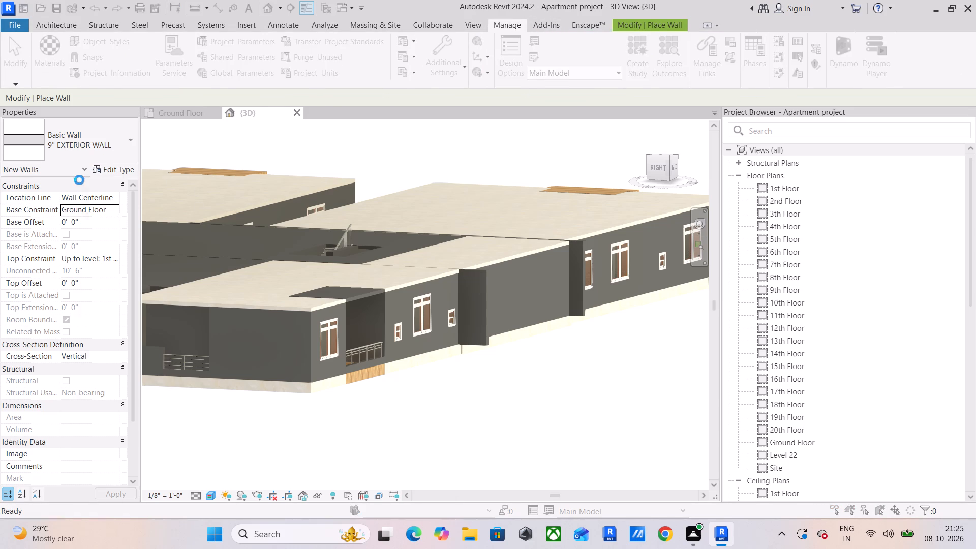
pyautogui.rightClick(158, 304)
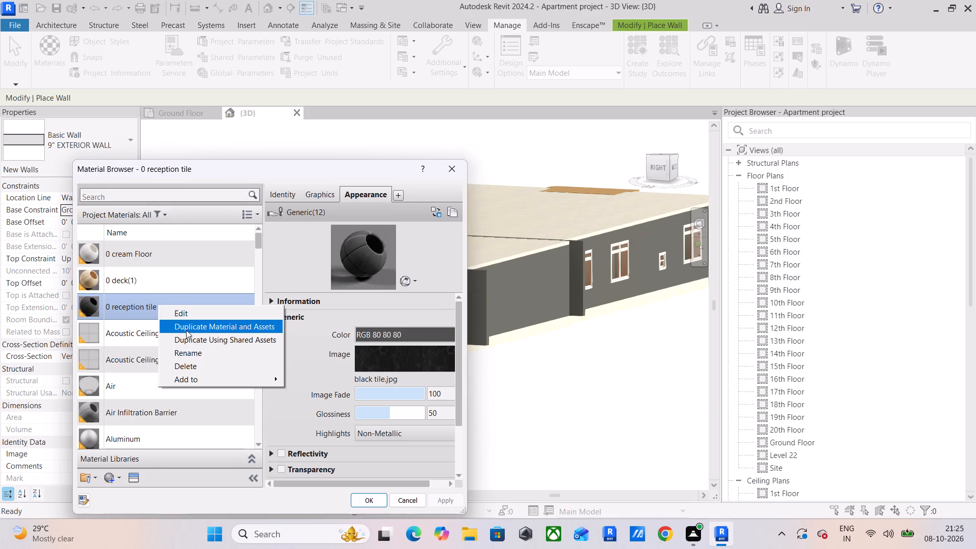
pyautogui.click(187, 331)
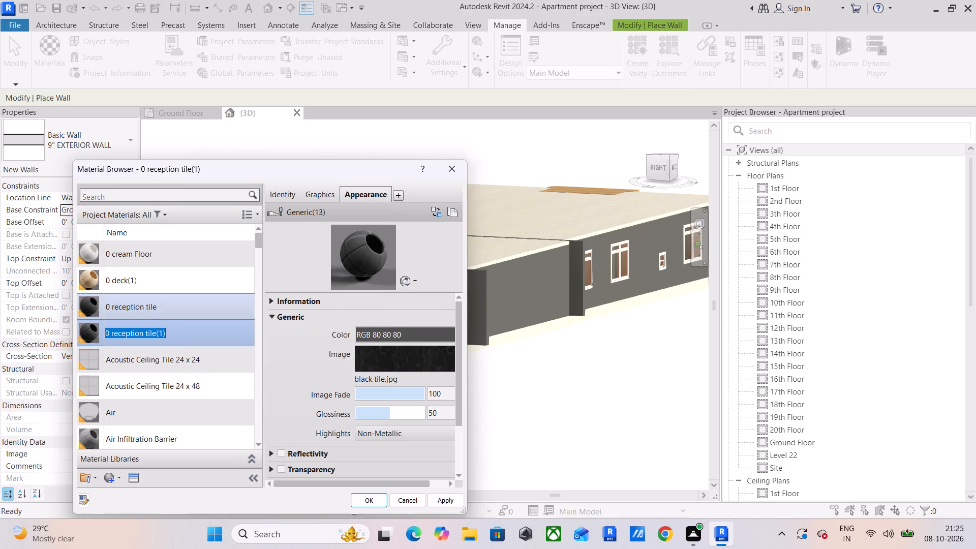
pyautogui.write('0')
pyautogui.press('space')
pyautogui.write('Cre')
pyautogui.write('am')
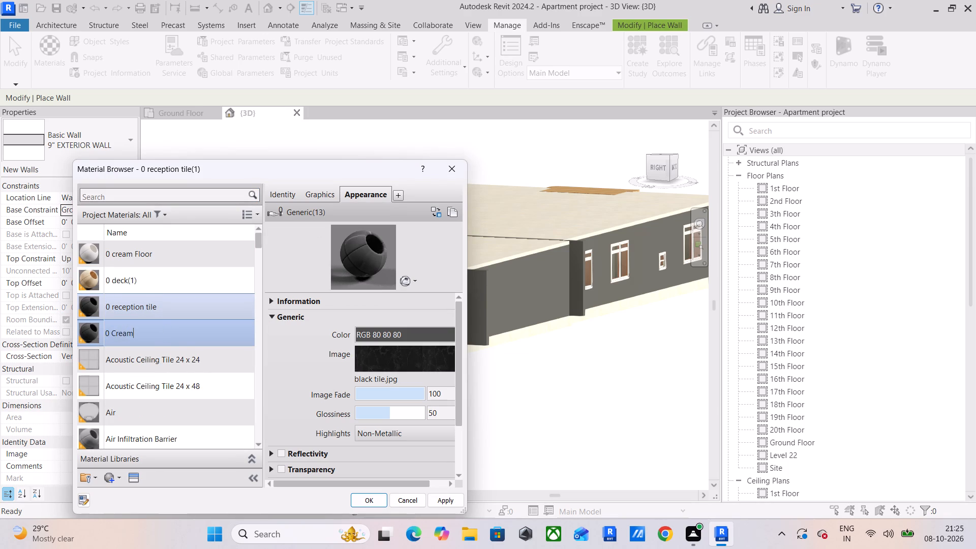
pyautogui.press('Return')
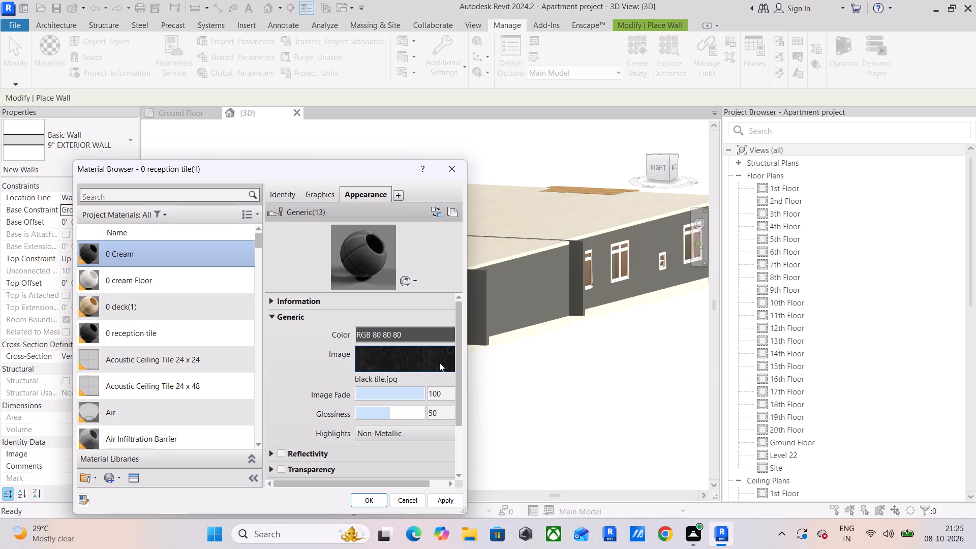
# Remove the black tile image from the 0 Cream material's generic appearance.
pyautogui.click(439, 362)
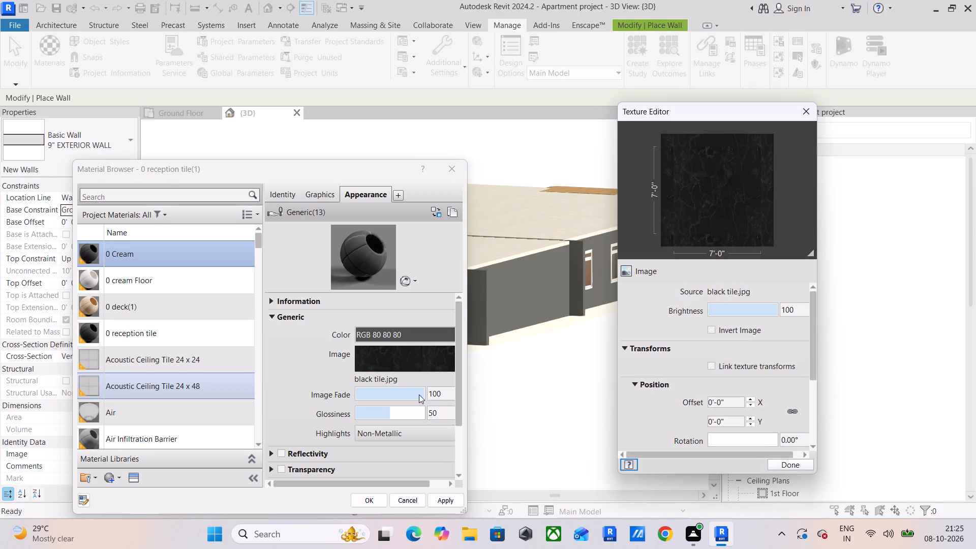
pyautogui.rightClick(399, 352)
pyautogui.click(442, 509)
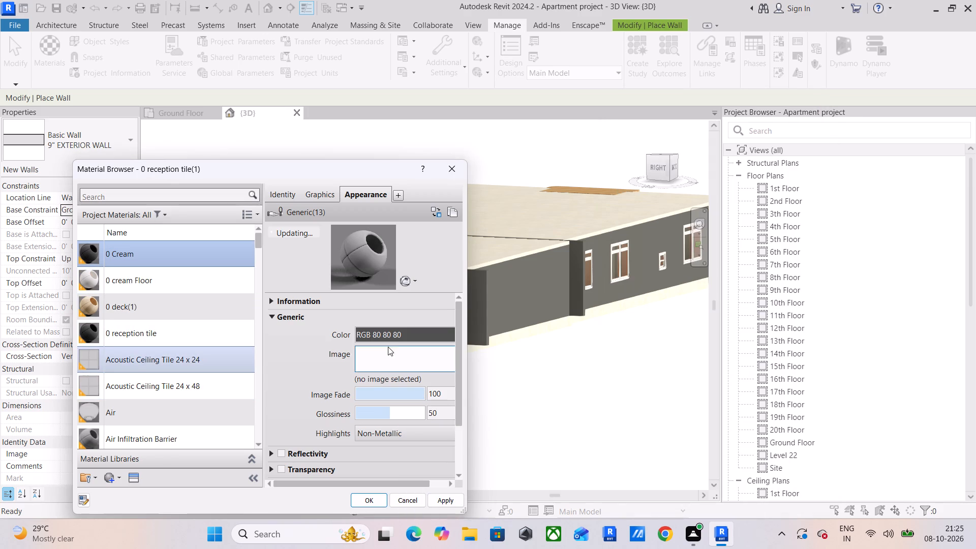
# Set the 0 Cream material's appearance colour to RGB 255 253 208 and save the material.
pyautogui.click(419, 330)
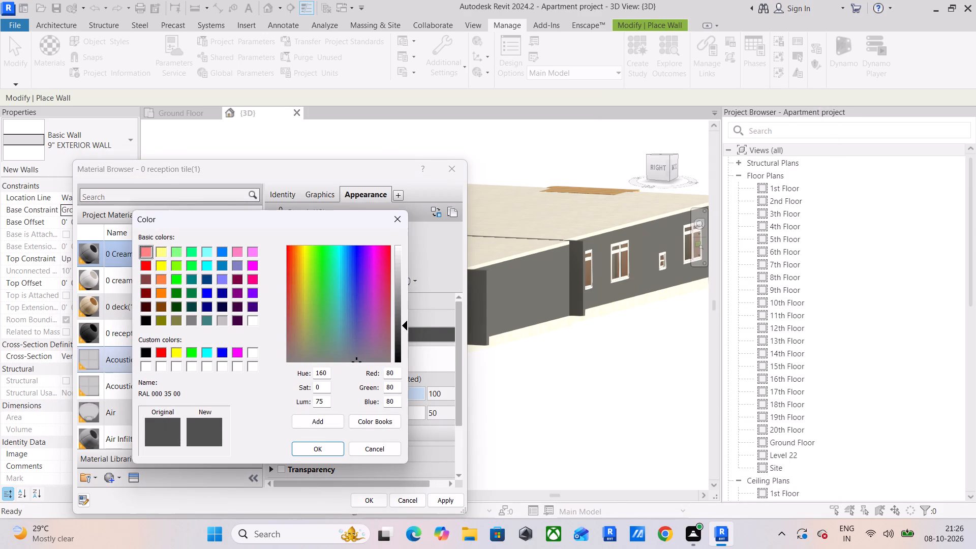
pyautogui.moveTo(393, 372); pyautogui.dragTo(361, 373)
pyautogui.write('25')
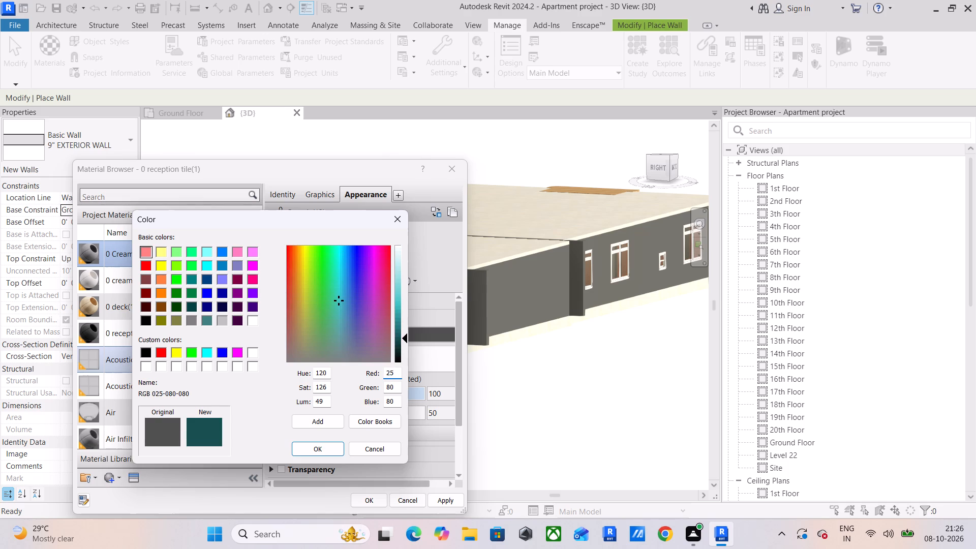
pyautogui.press('5')
pyautogui.moveTo(394, 386); pyautogui.dragTo(317, 391)
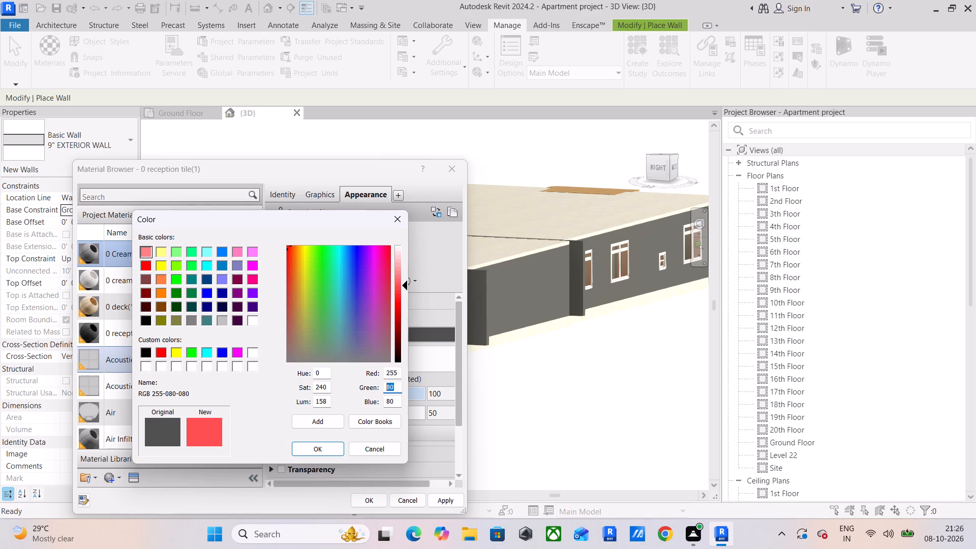
pyautogui.press('2')
pyautogui.press('5')
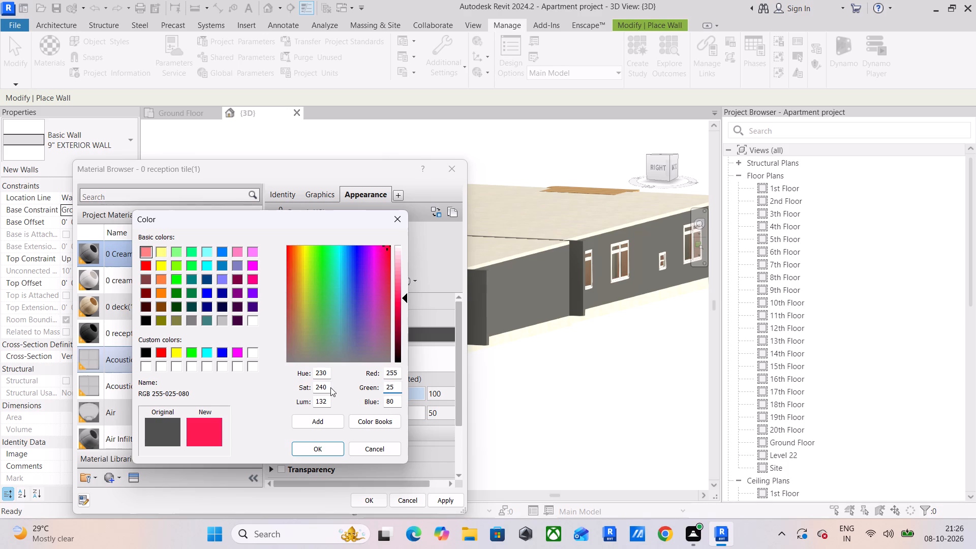
pyautogui.press('3')
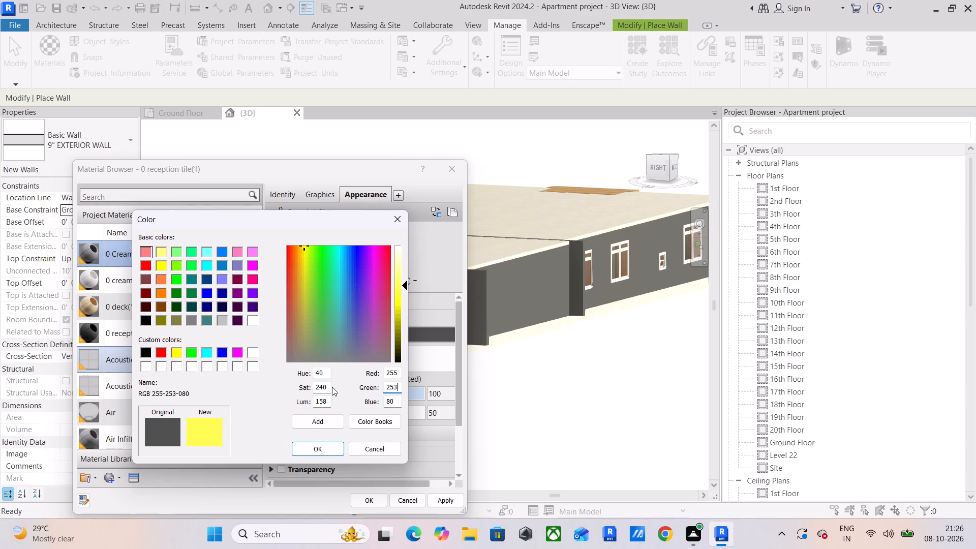
pyautogui.moveTo(397, 401); pyautogui.dragTo(376, 402)
pyautogui.press('2')
pyautogui.press('0')
pyautogui.press('8')
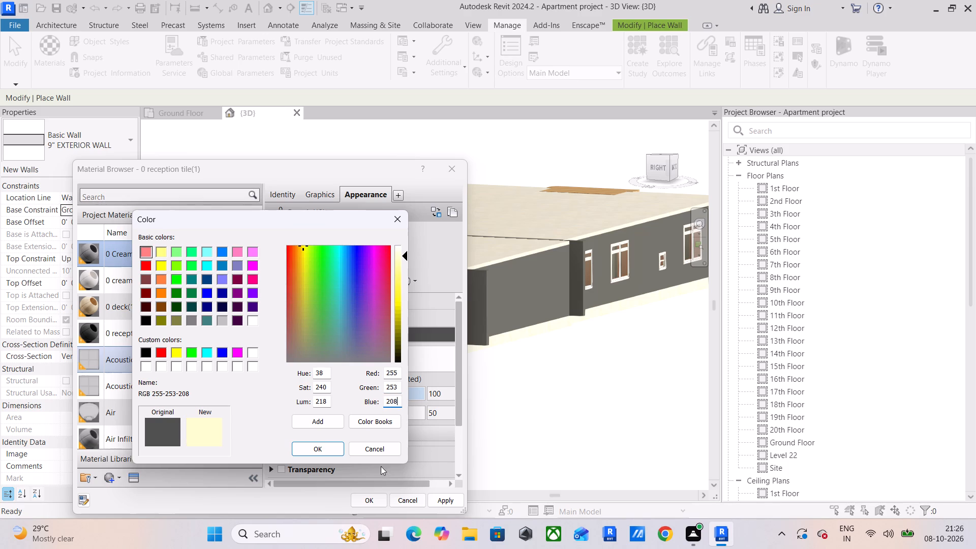
pyautogui.click(312, 446)
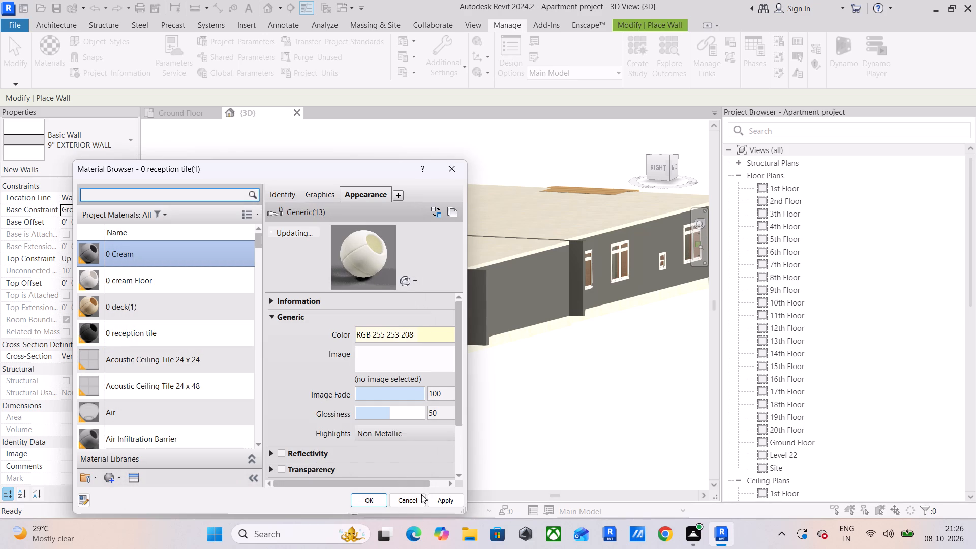
pyautogui.click(437, 499)
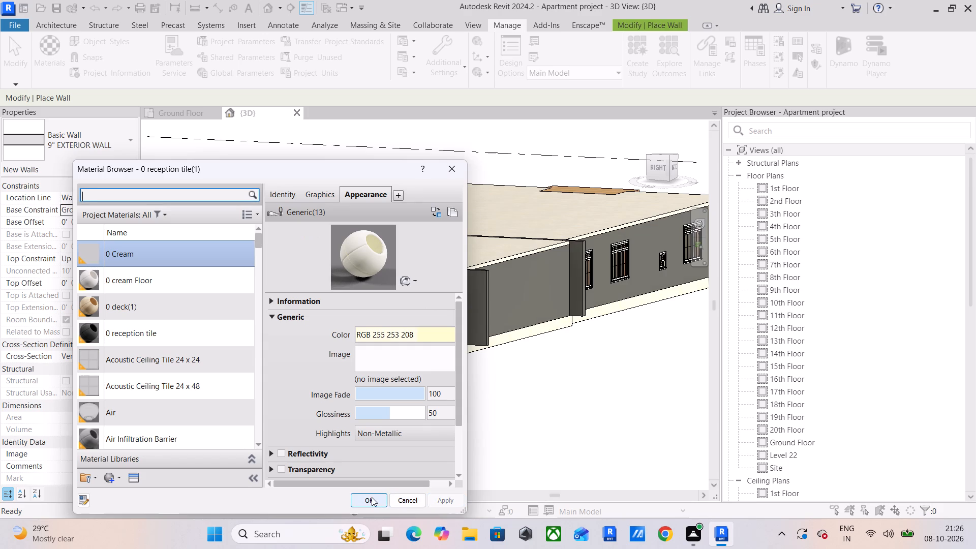
pyautogui.click(372, 497)
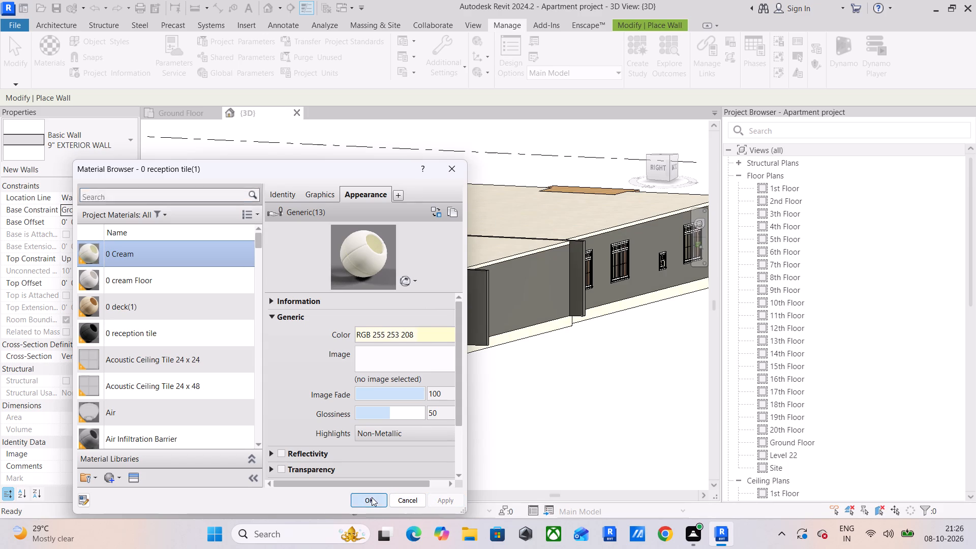
# Assign the 0 Cream material to both 1/2" outer layers, exterior and interior, of the 9" EXTERIOR WALL type.
pyautogui.moveTo(371, 442); pyautogui.dragTo(418, 452, button='middle')
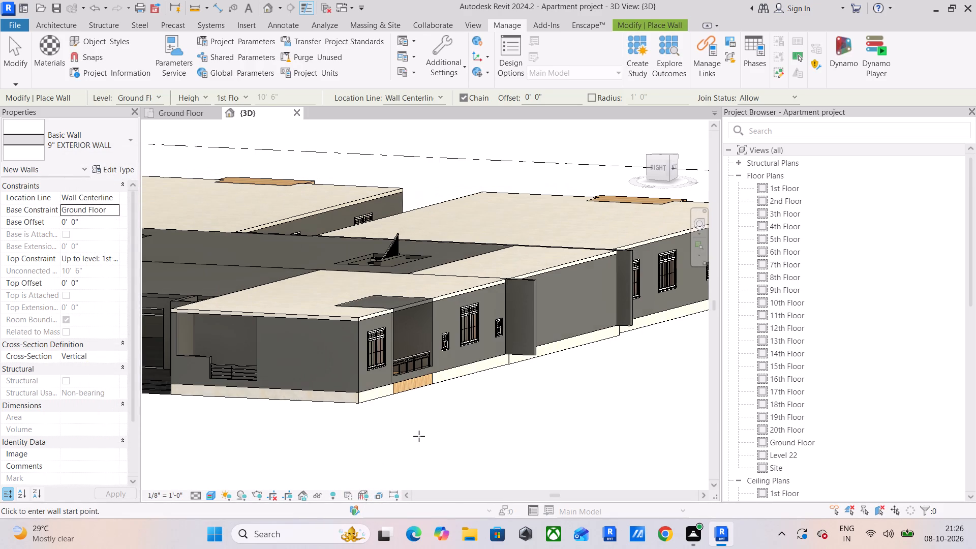
pyautogui.moveTo(342, 464); pyautogui.dragTo(403, 483, button='middle')
pyautogui.scroll(9, 372, 309)
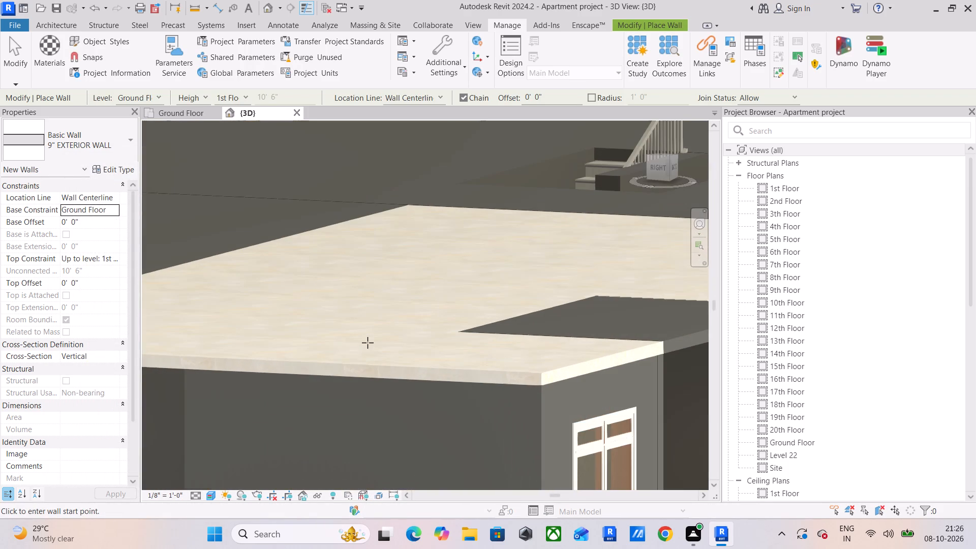
pyautogui.keyDown('shift'); pyautogui.scroll(1, 371, 363); pyautogui.keyUp('shift')
pyautogui.keyDown('shift'); pyautogui.moveTo(371, 363); pyautogui.dragTo(375, 388, button='middle'); pyautogui.keyUp('shift')
pyautogui.moveTo(375, 388); pyautogui.dragTo(343, 226, button='middle')
pyautogui.scroll(-4, 348, 339)
pyautogui.moveTo(362, 349); pyautogui.dragTo(363, 218, button='middle')
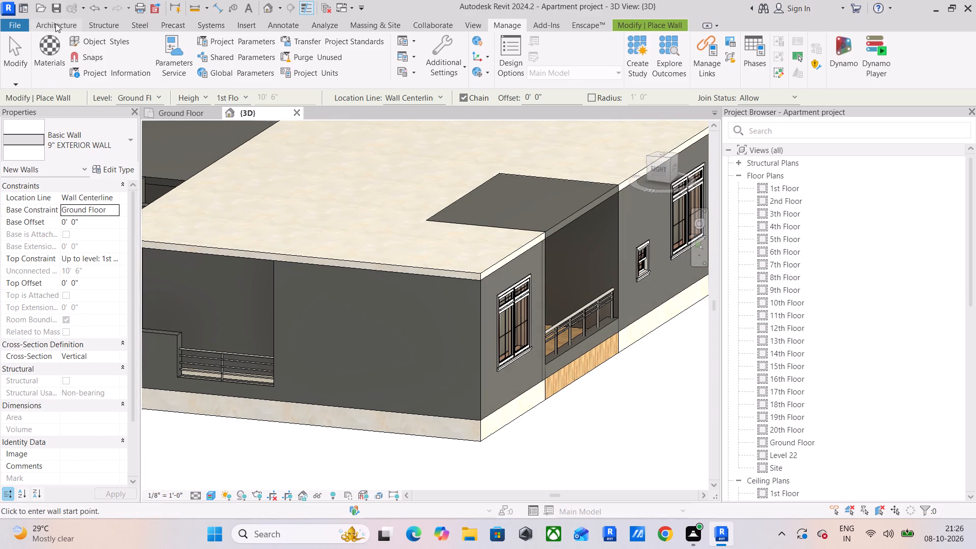
pyautogui.click(119, 173)
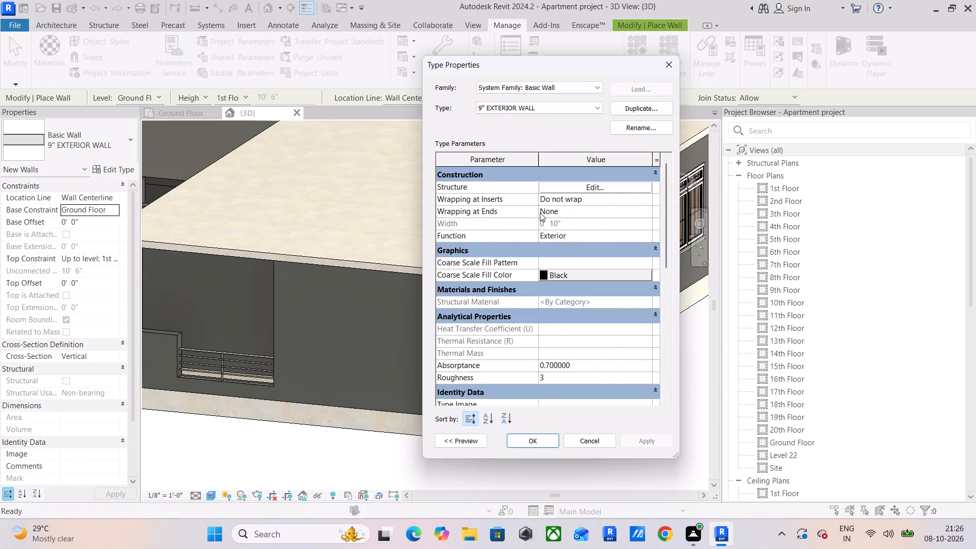
pyautogui.click(591, 188)
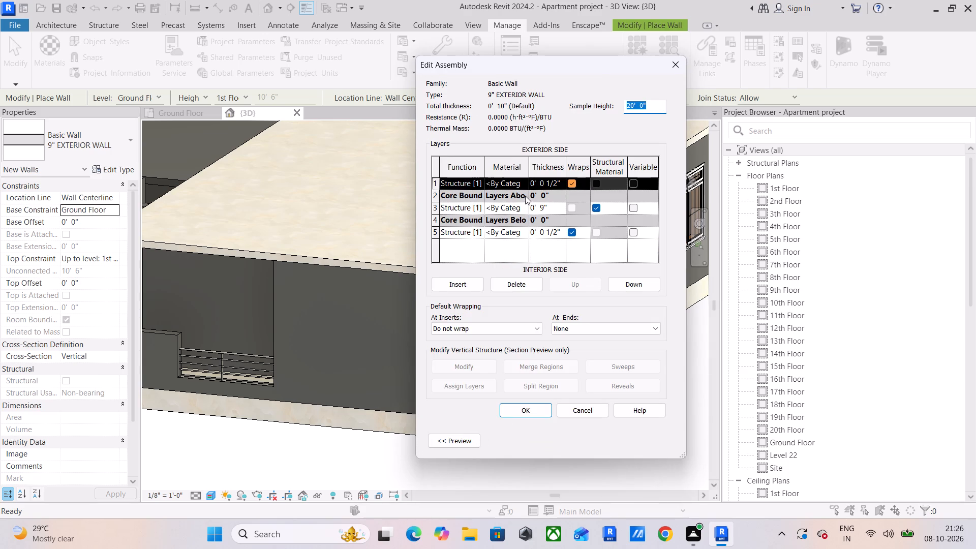
pyautogui.click(525, 181)
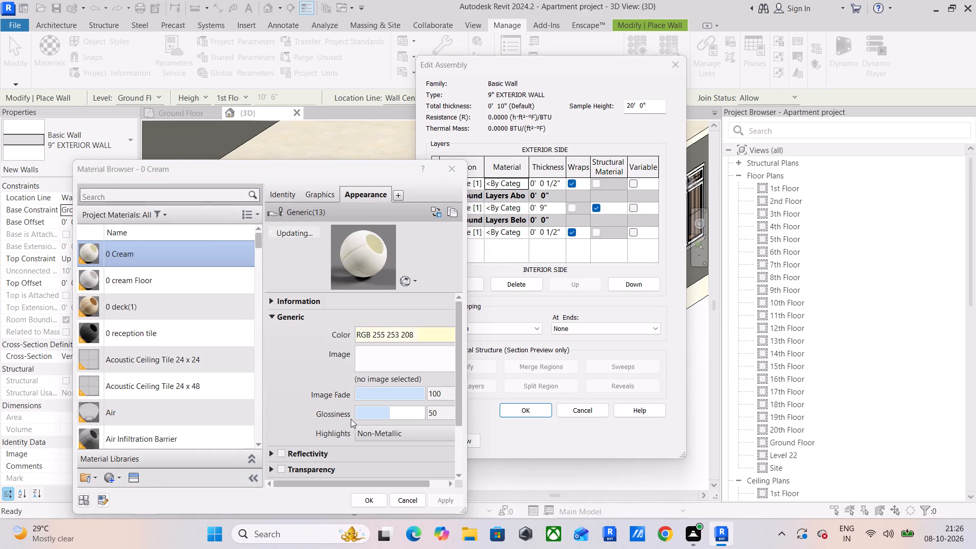
pyautogui.click(359, 505)
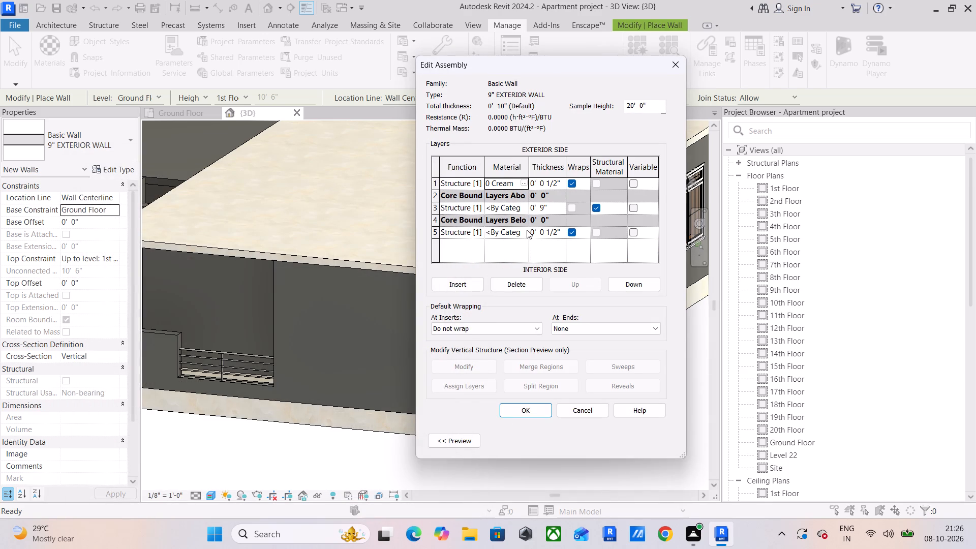
pyautogui.click(527, 229)
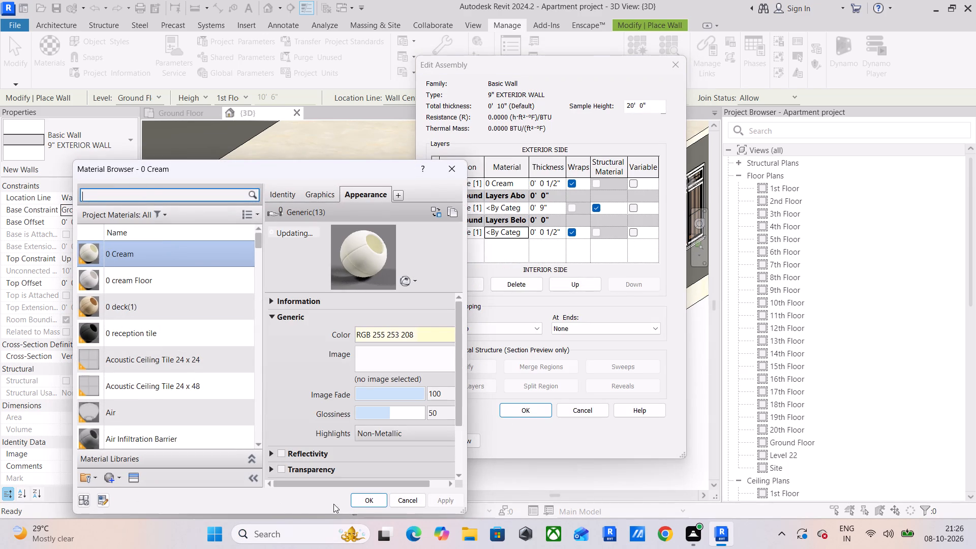
pyautogui.click(358, 502)
pyautogui.click(532, 409)
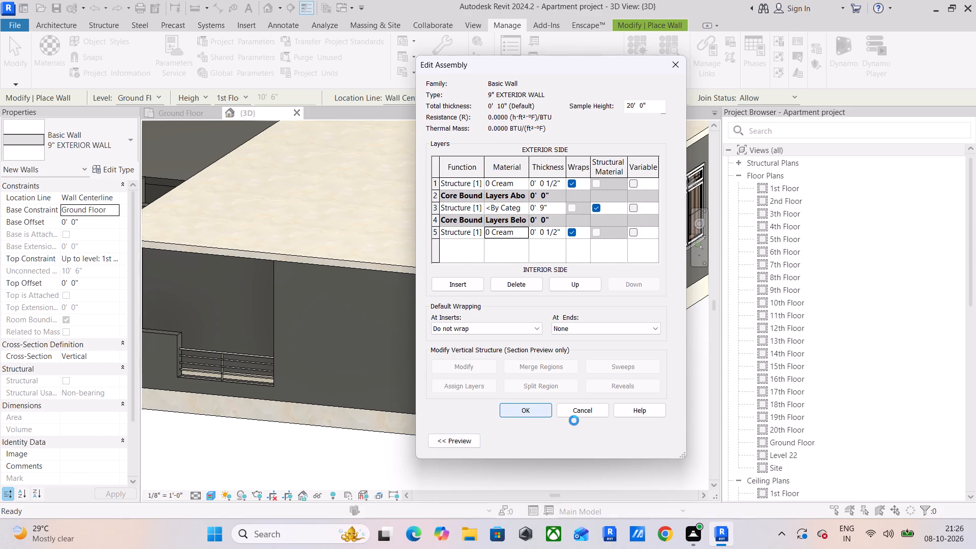
pyautogui.click(653, 444)
pyautogui.click(534, 442)
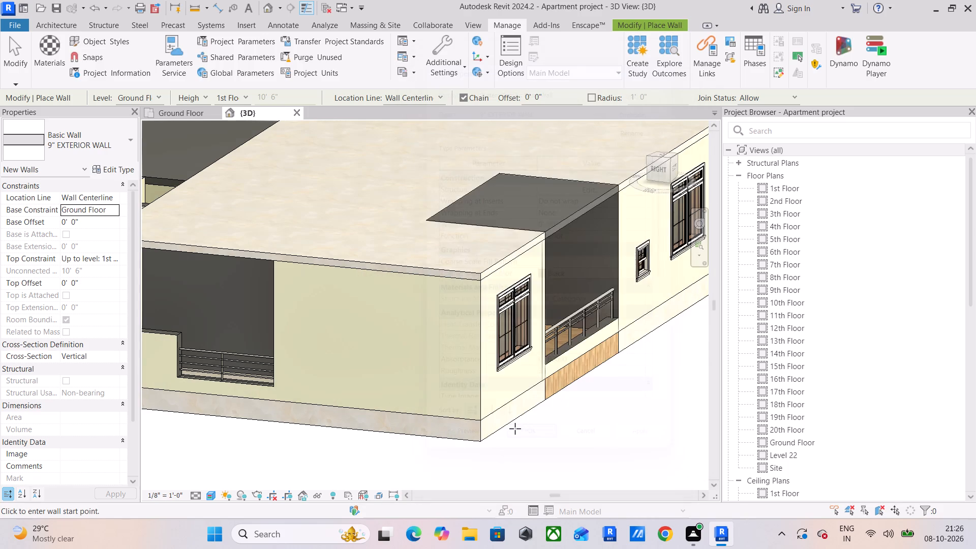
# Switch to the 12" EXTERIOR WALL type and assign 0 Cream to both its exterior and interior 1/2" layers.
pyautogui.scroll(-4, 402, 444)
pyautogui.moveTo(402, 444); pyautogui.dragTo(462, 444, button='middle')
pyautogui.scroll(-3, 403, 419)
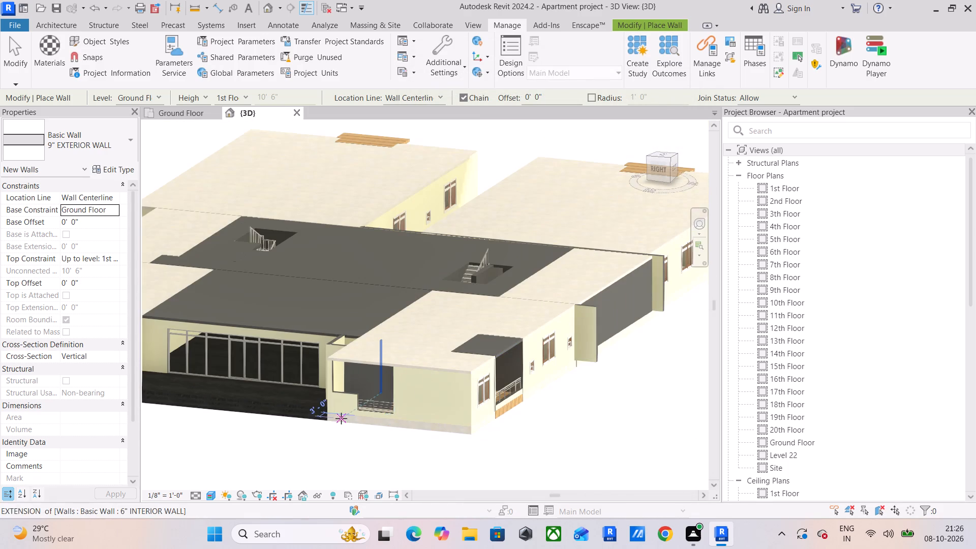
pyautogui.moveTo(341, 418); pyautogui.dragTo(474, 416, button='middle')
pyautogui.moveTo(323, 381); pyautogui.dragTo(369, 390, button='middle')
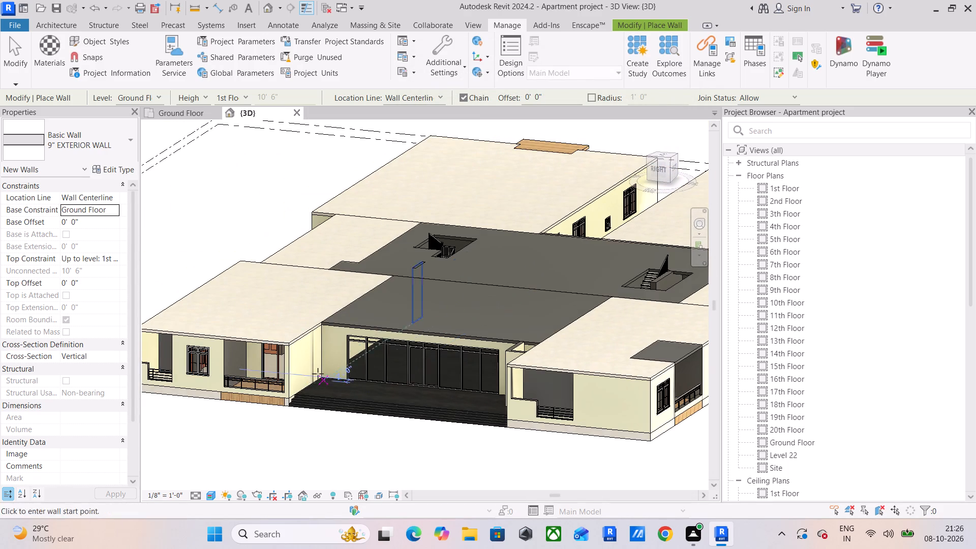
pyautogui.click(107, 143)
pyautogui.click(60, 222)
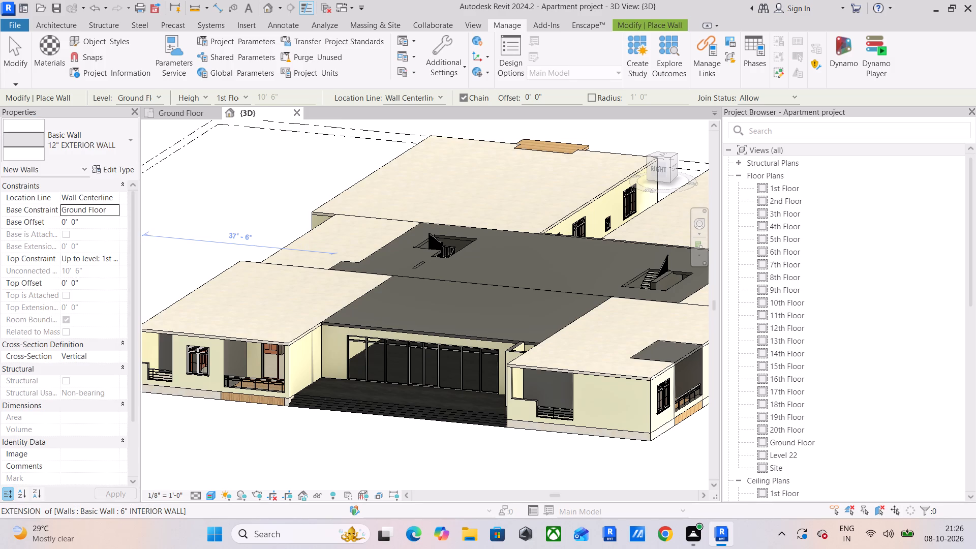
pyautogui.click(120, 165)
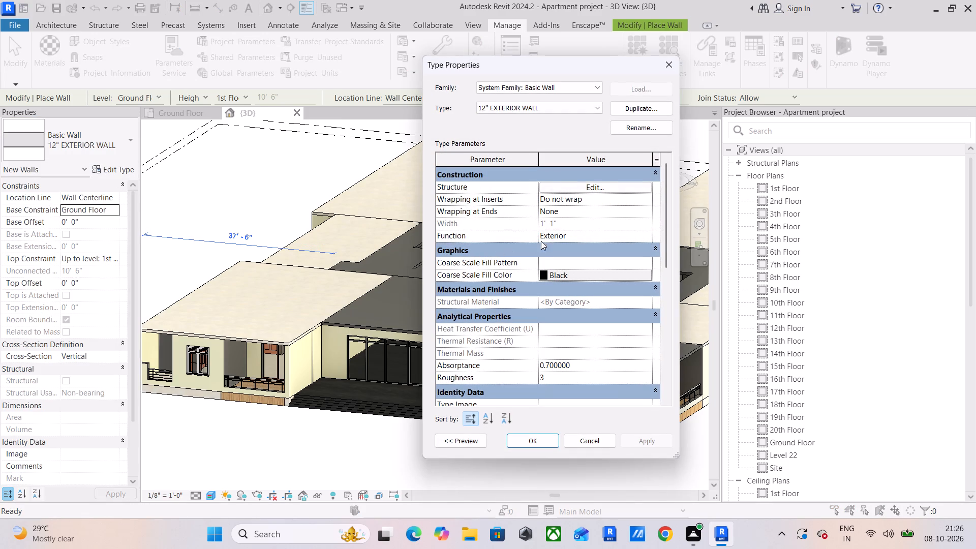
pyautogui.click(598, 189)
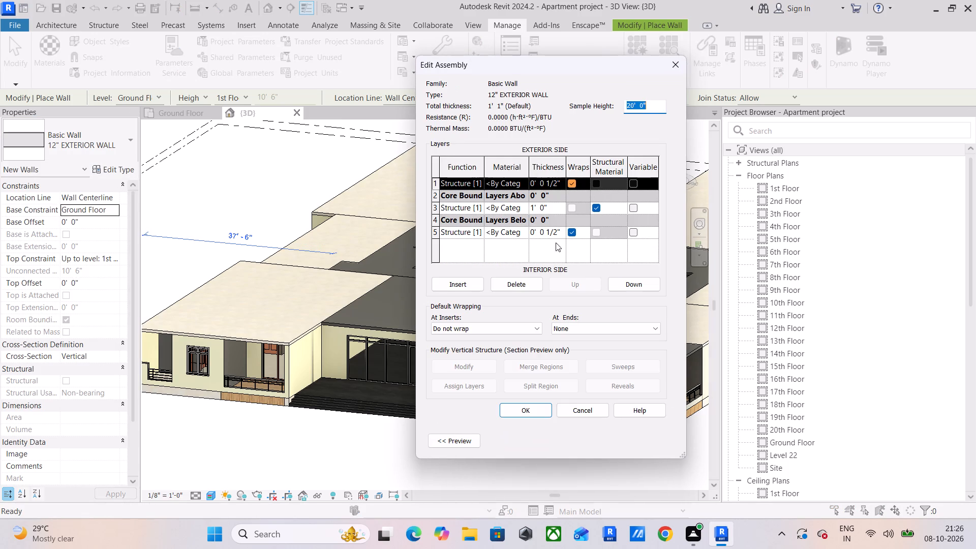
pyautogui.click(523, 181)
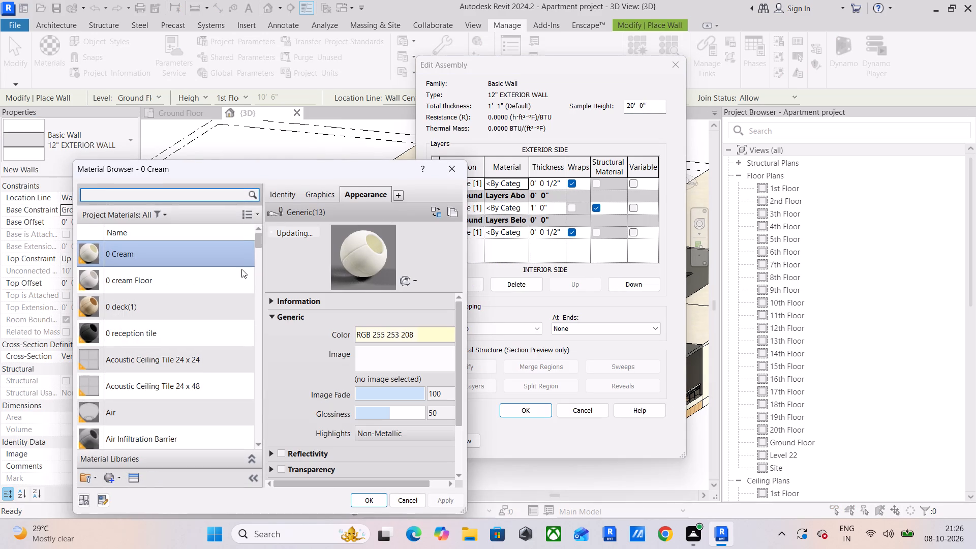
pyautogui.click(366, 499)
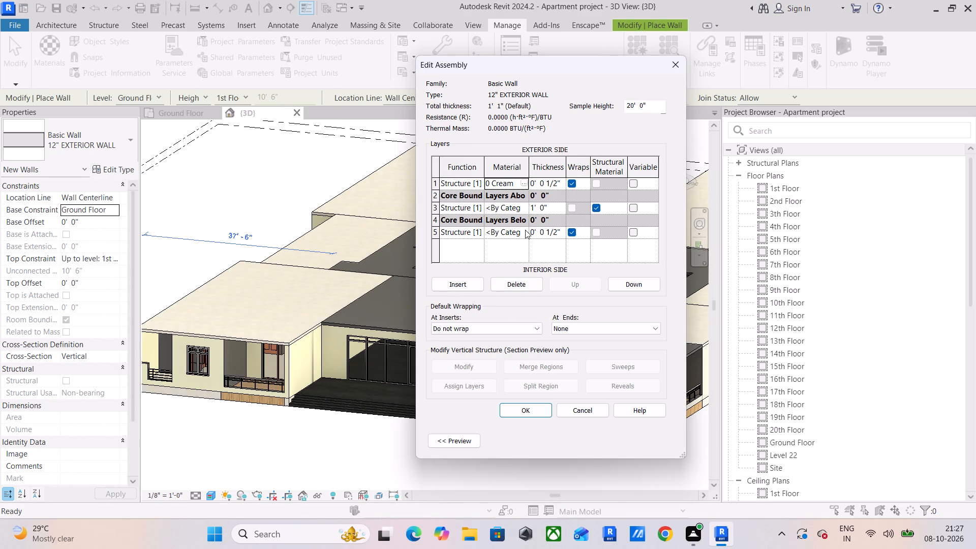
pyautogui.click(525, 230)
pyautogui.click(360, 496)
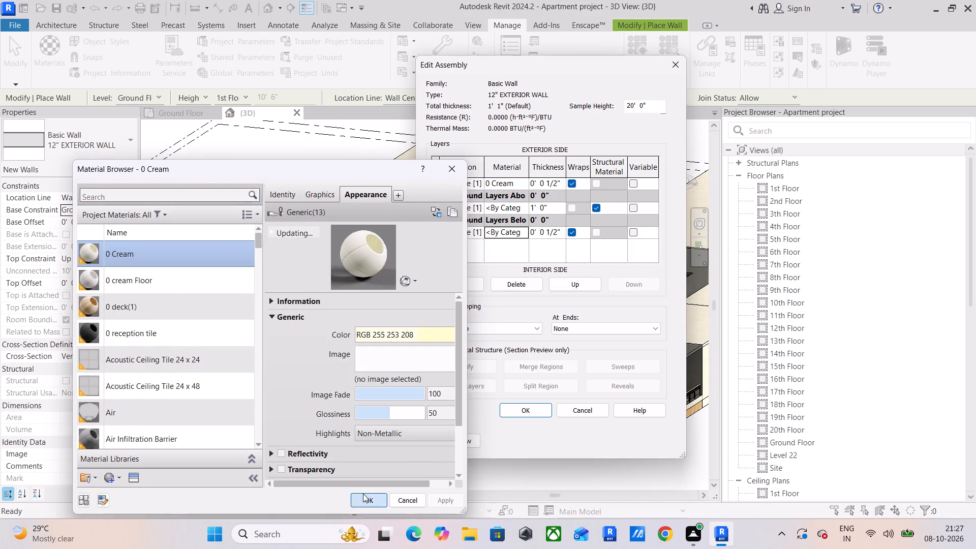
pyautogui.click(533, 412)
pyautogui.click(633, 433)
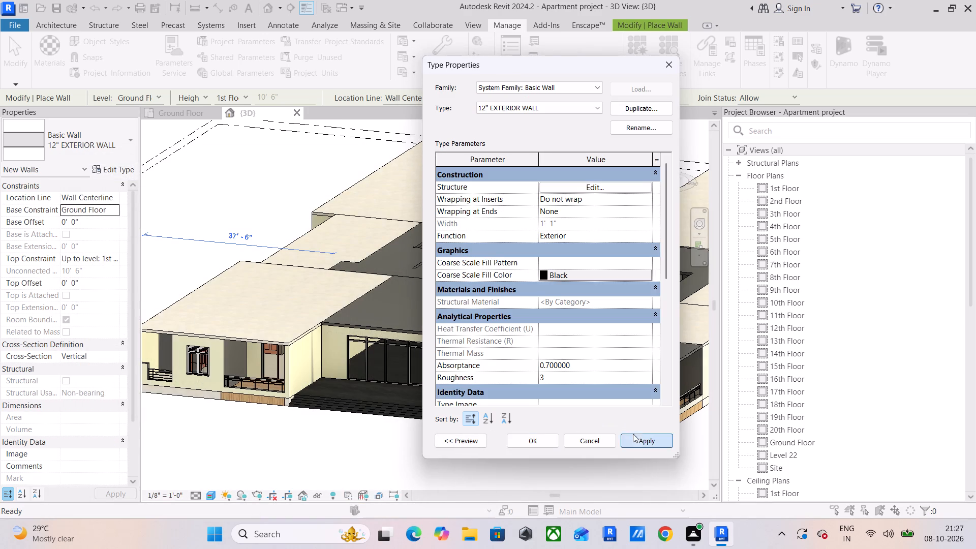
pyautogui.click(536, 440)
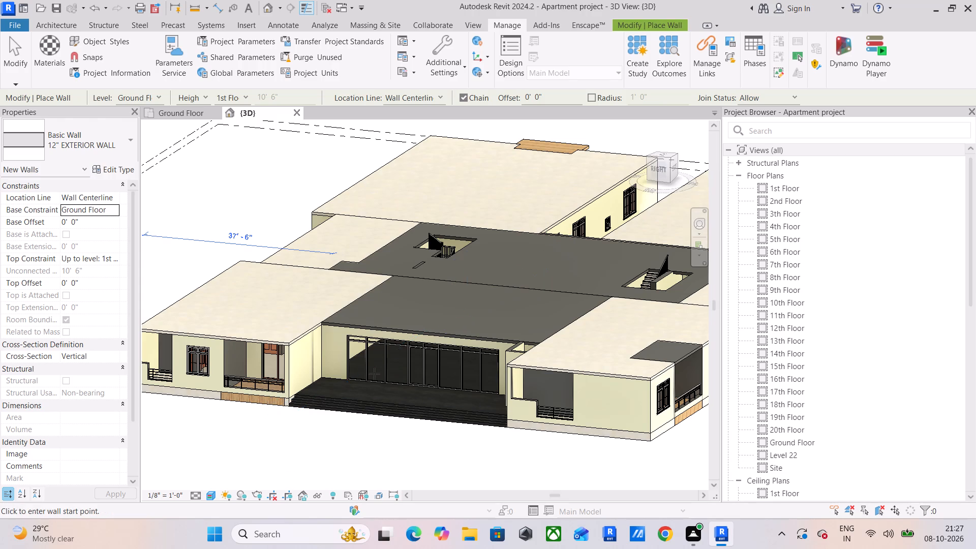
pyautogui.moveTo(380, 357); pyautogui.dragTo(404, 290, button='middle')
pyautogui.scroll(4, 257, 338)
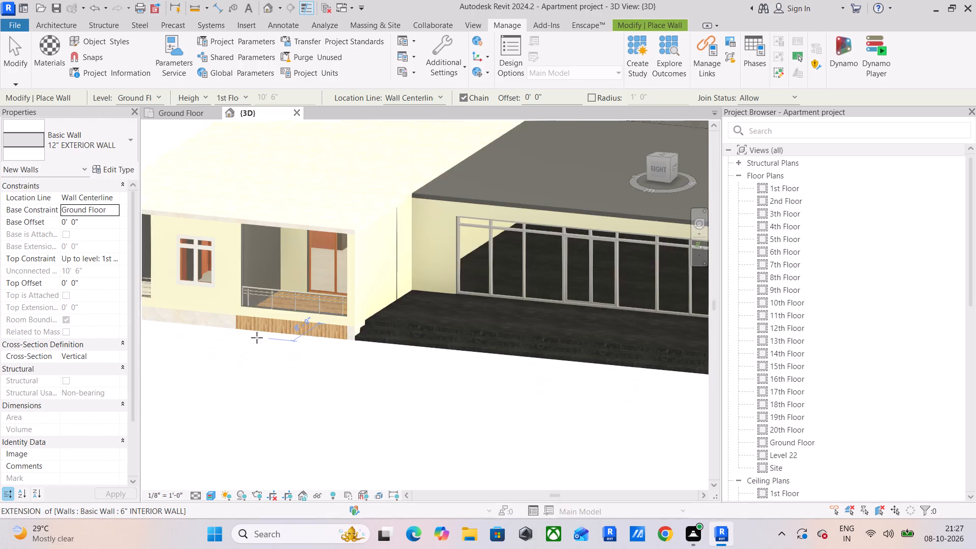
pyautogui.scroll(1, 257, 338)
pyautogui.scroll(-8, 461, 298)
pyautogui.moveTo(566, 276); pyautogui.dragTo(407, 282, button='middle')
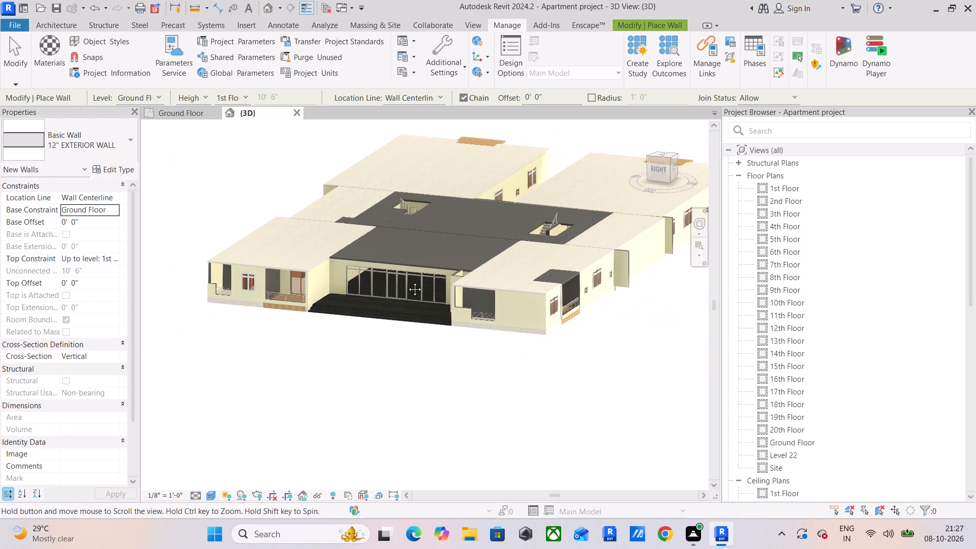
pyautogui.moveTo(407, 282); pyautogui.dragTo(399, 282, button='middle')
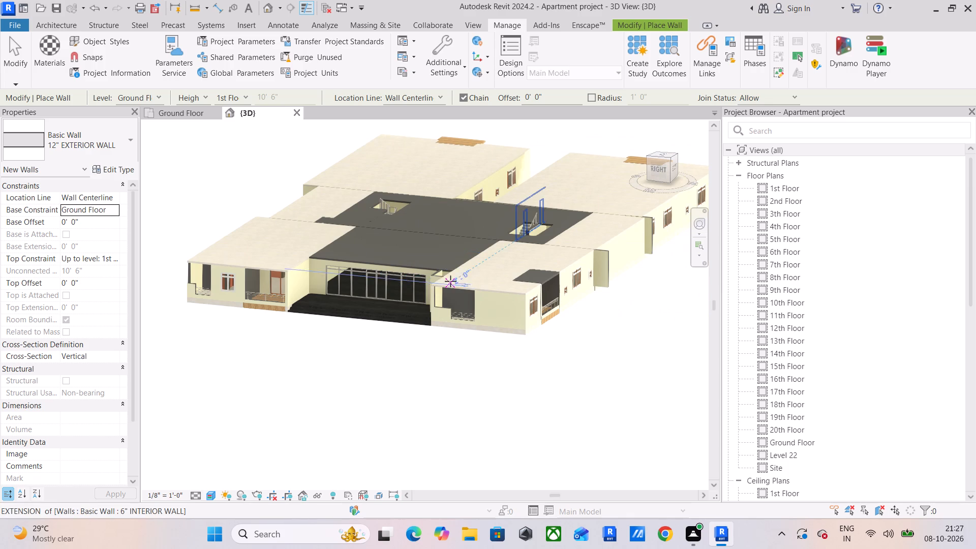
# Switch to the 4.5" PARTISIAN WALL type and assign 0 Cream to both its exterior and interior 1/2" layers.
pyautogui.keyDown('shift'); pyautogui.moveTo(533, 277); pyautogui.dragTo(365, 267, button='middle'); pyautogui.keyUp('shift')
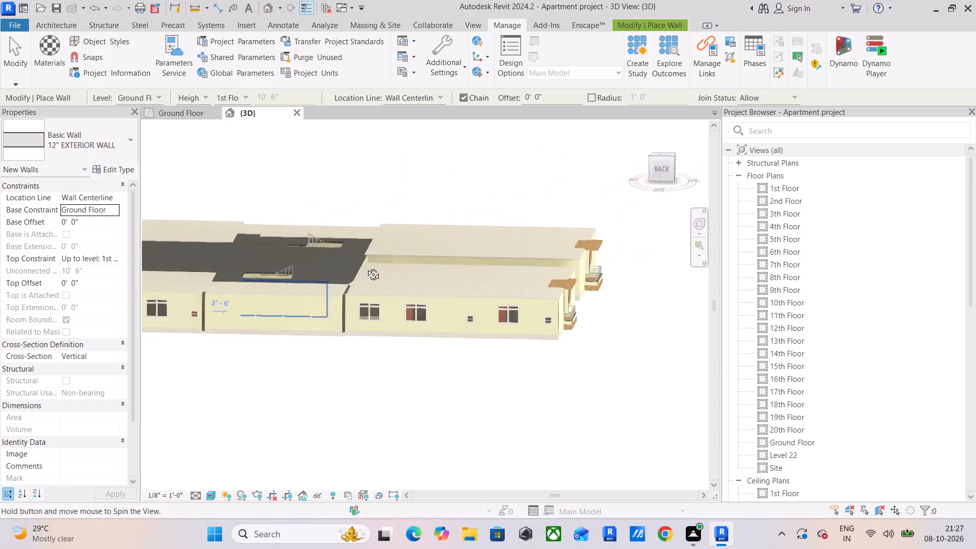
pyautogui.keyDown('shift'); pyautogui.moveTo(365, 267); pyautogui.dragTo(292, 268, button='middle'); pyautogui.keyUp('shift')
pyautogui.click(109, 134)
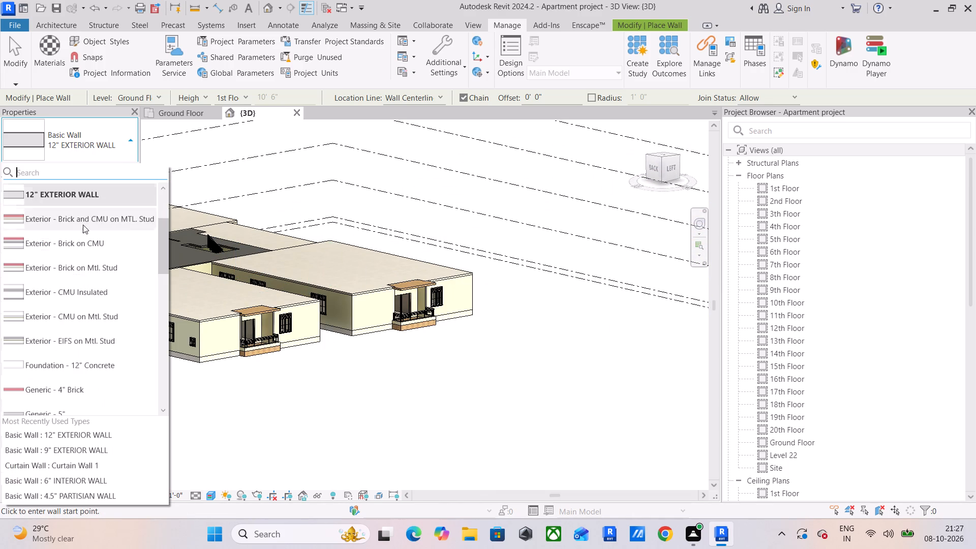
pyautogui.scroll(3, 59, 251)
pyautogui.click(60, 216)
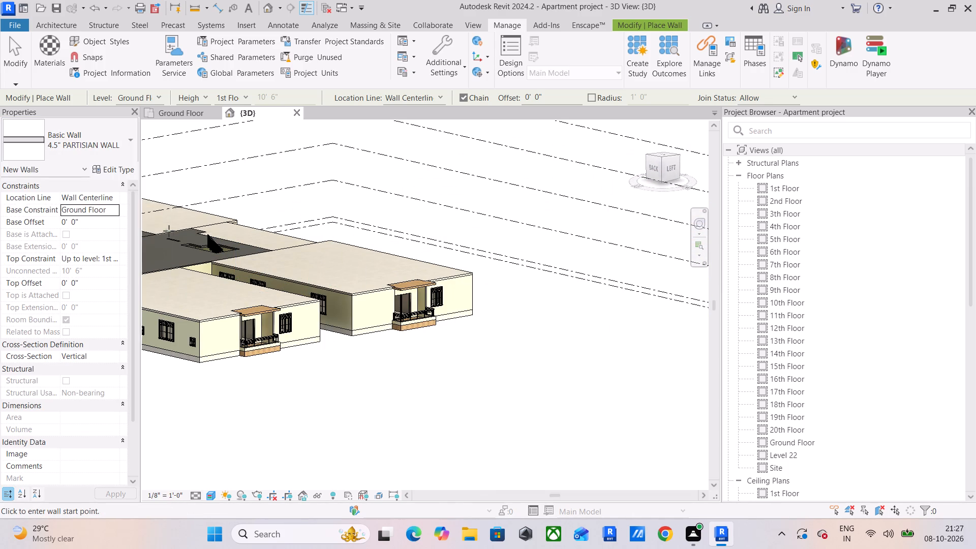
pyautogui.click(132, 170)
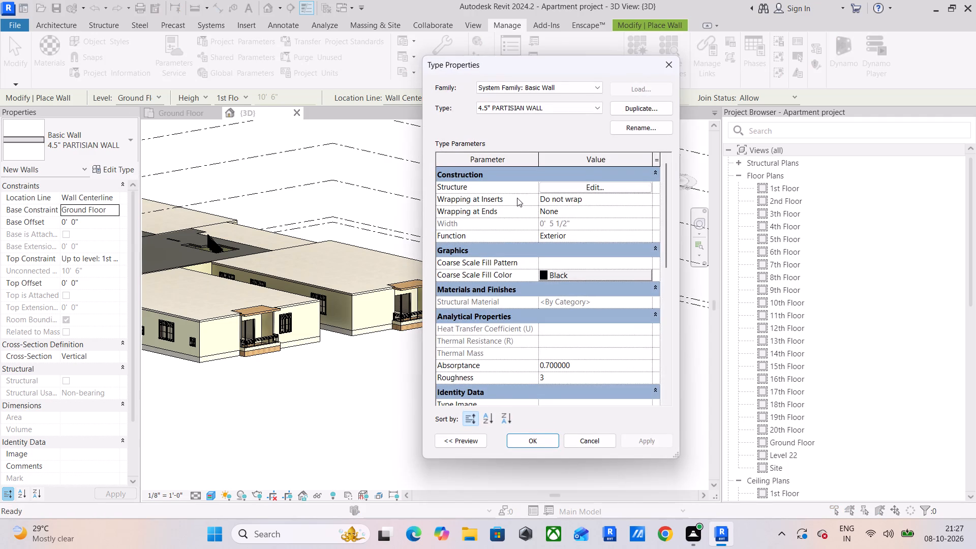
pyautogui.click(590, 188)
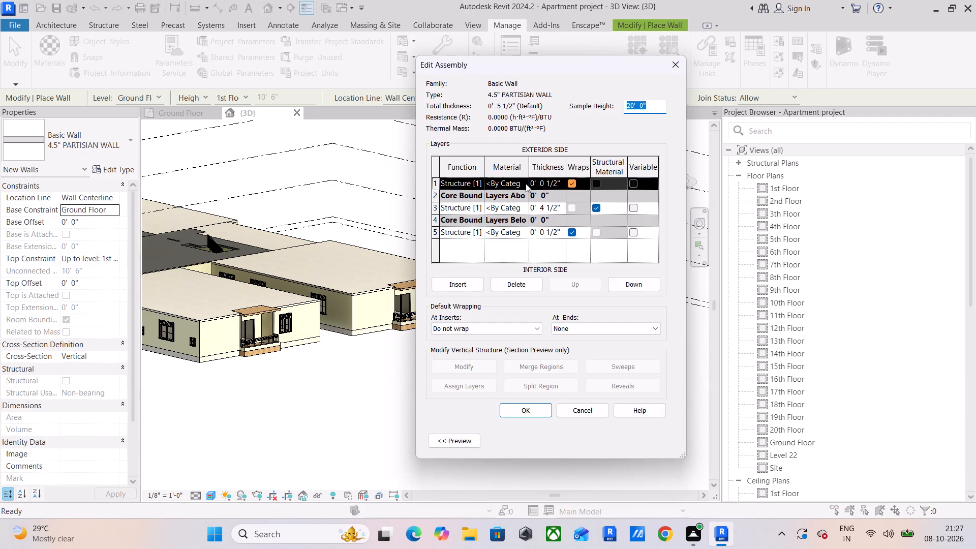
pyautogui.click(526, 183)
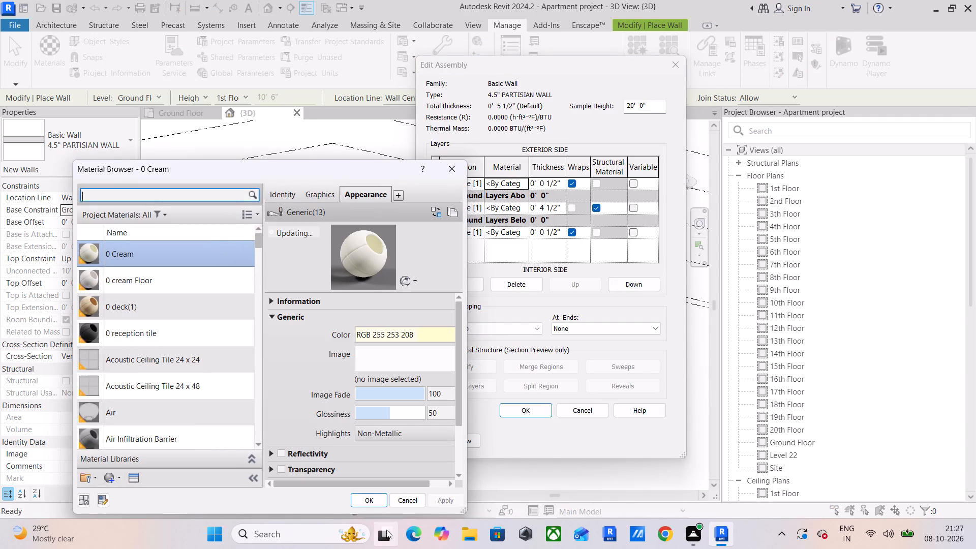
pyautogui.click(376, 500)
pyautogui.click(372, 502)
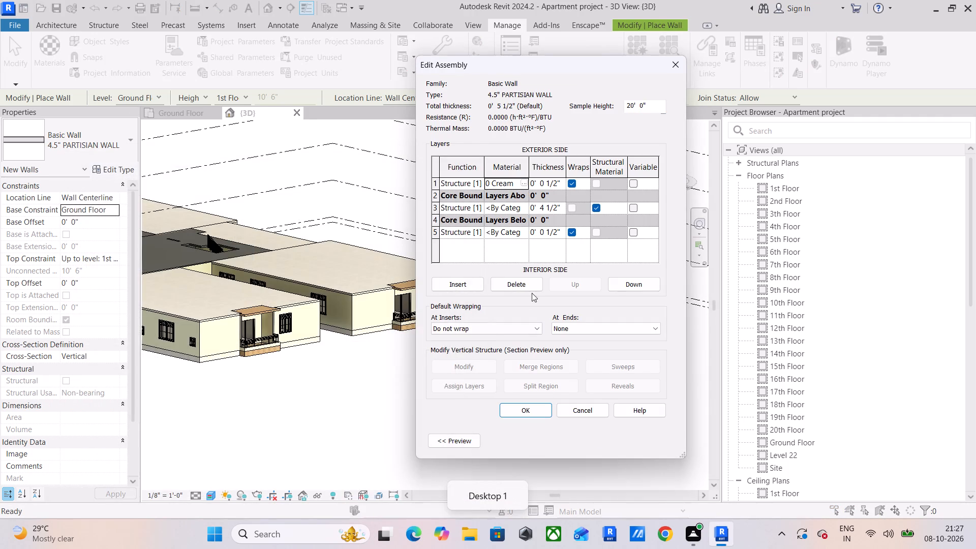
pyautogui.click(525, 231)
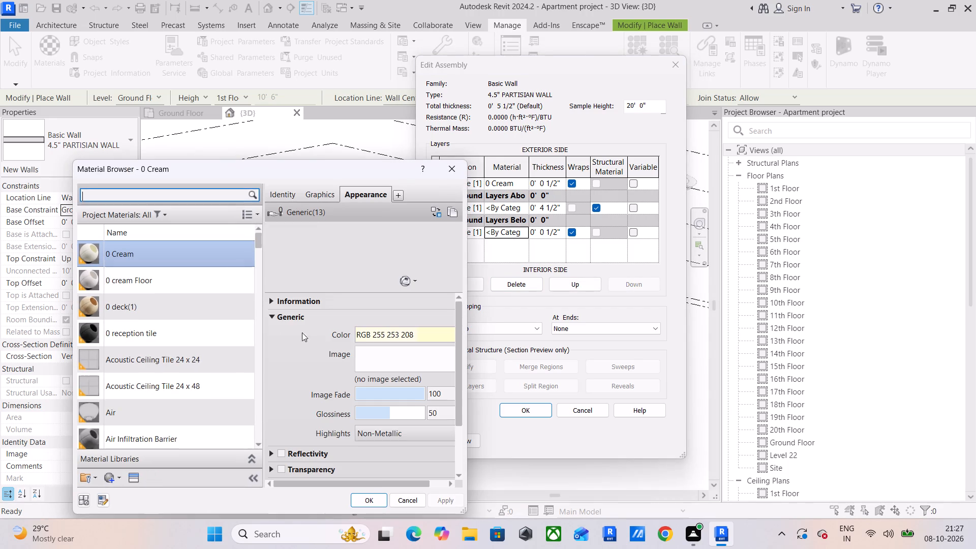
pyautogui.click(369, 496)
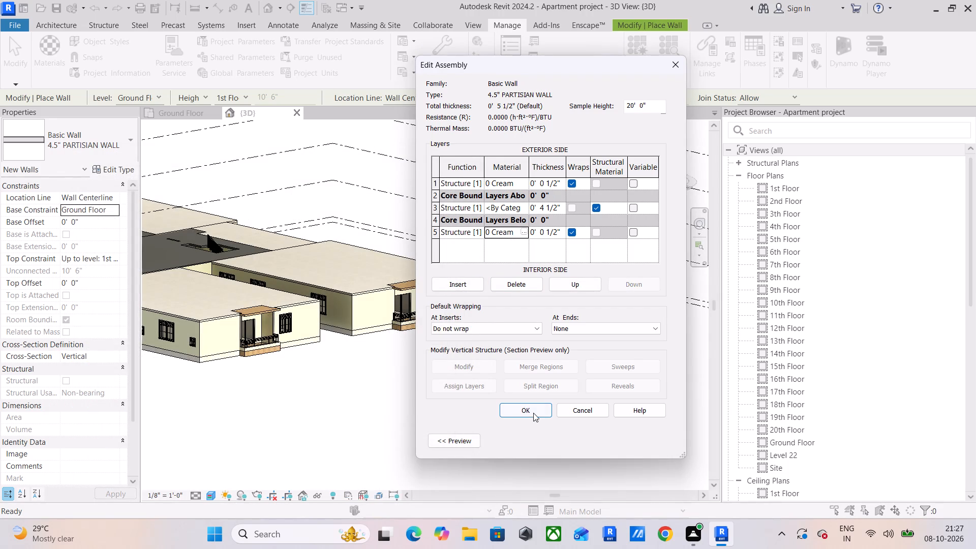
pyautogui.click(533, 413)
pyautogui.click(639, 437)
pyautogui.click(537, 440)
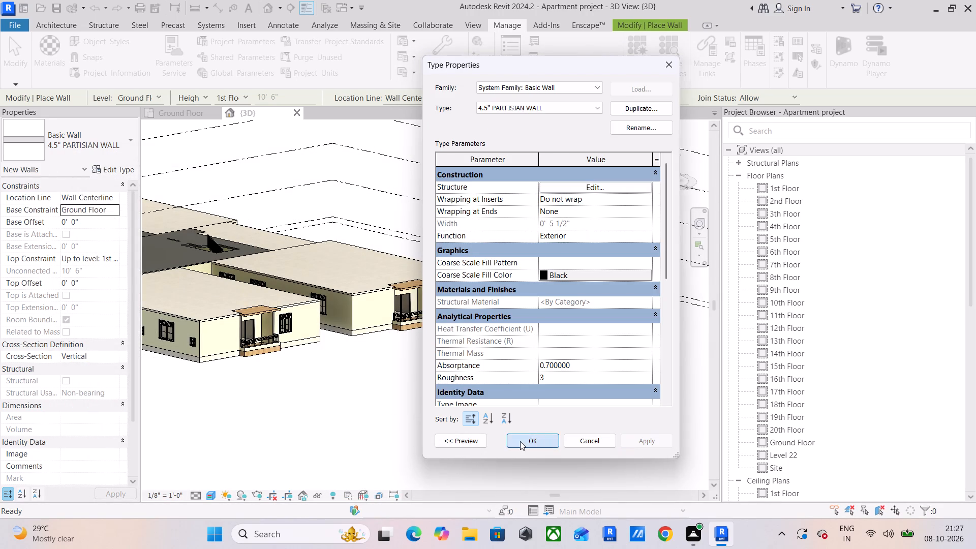
pyautogui.click(283, 410)
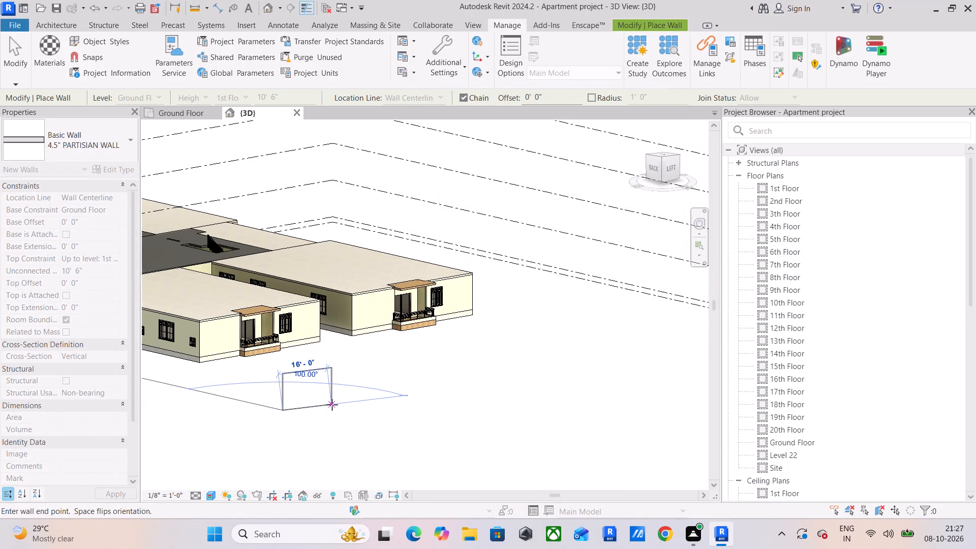
pyautogui.press('Escape')
pyautogui.press('Escape')
pyautogui.press('Escape')
pyautogui.press('Escape')
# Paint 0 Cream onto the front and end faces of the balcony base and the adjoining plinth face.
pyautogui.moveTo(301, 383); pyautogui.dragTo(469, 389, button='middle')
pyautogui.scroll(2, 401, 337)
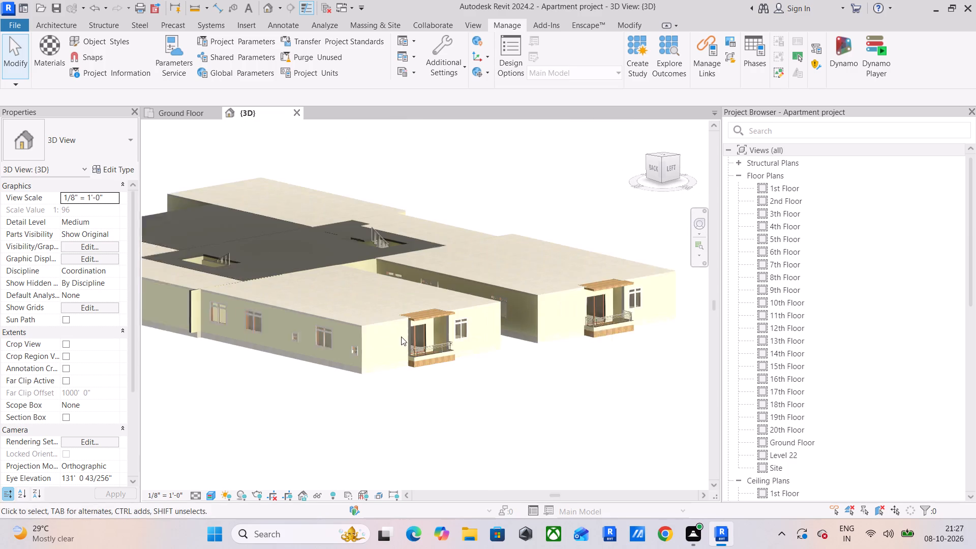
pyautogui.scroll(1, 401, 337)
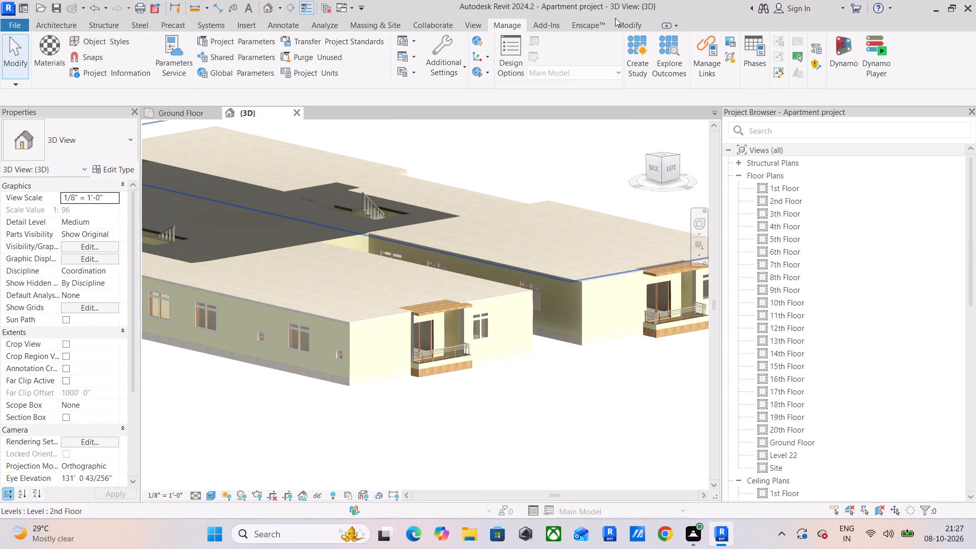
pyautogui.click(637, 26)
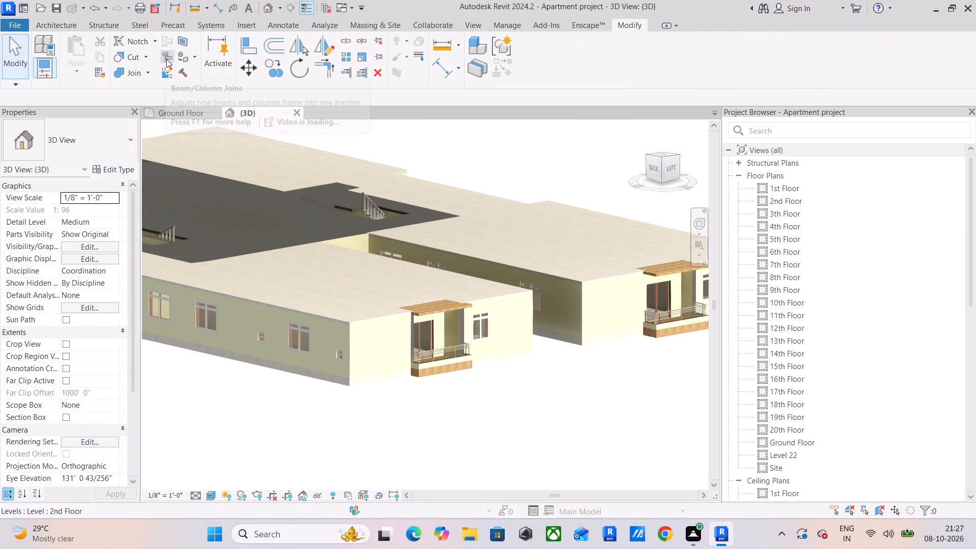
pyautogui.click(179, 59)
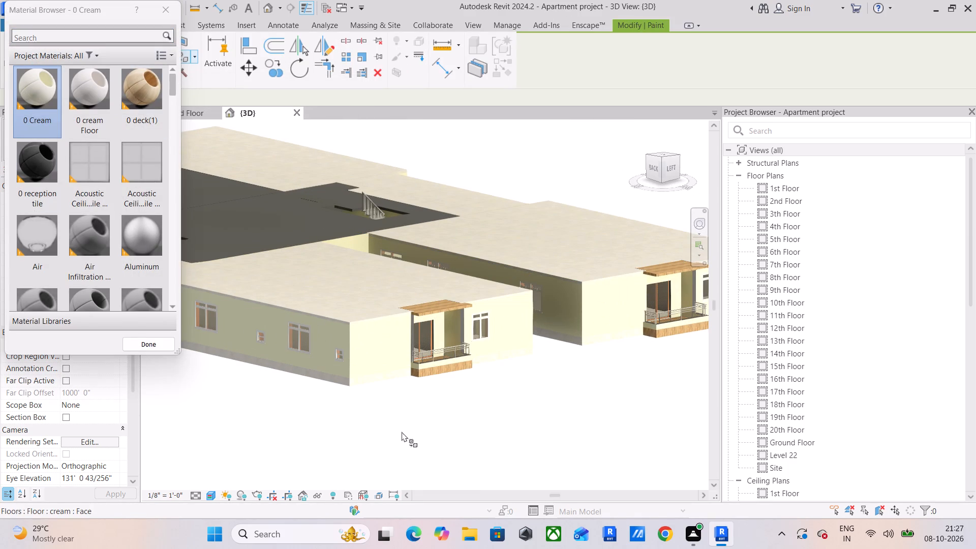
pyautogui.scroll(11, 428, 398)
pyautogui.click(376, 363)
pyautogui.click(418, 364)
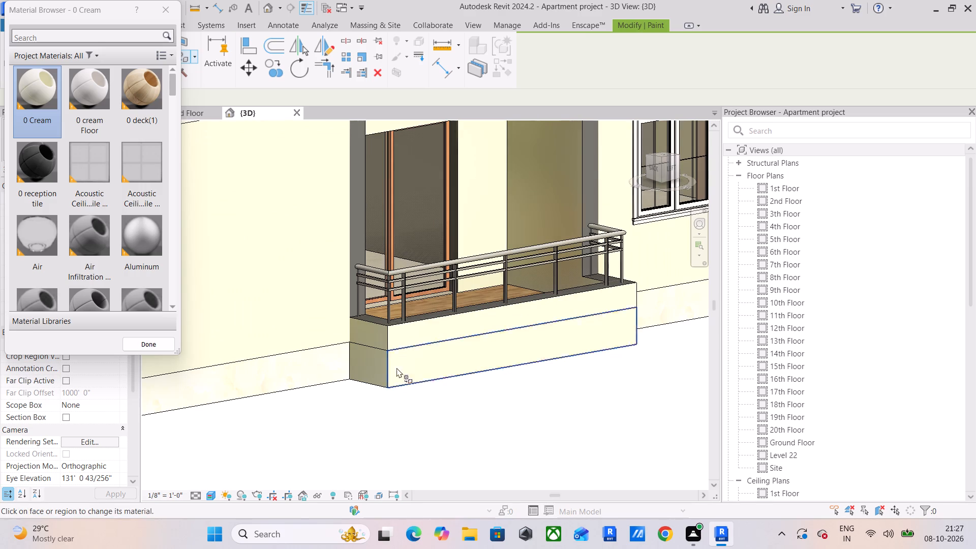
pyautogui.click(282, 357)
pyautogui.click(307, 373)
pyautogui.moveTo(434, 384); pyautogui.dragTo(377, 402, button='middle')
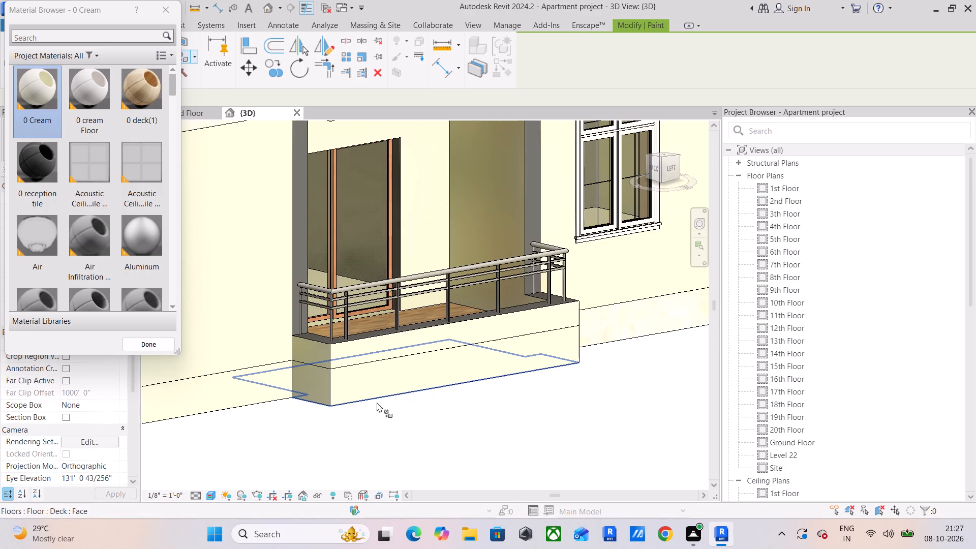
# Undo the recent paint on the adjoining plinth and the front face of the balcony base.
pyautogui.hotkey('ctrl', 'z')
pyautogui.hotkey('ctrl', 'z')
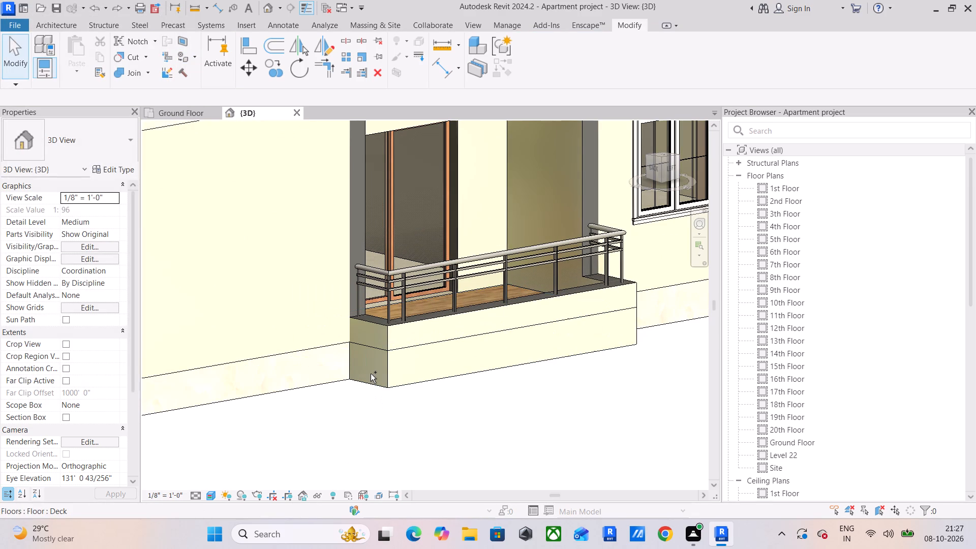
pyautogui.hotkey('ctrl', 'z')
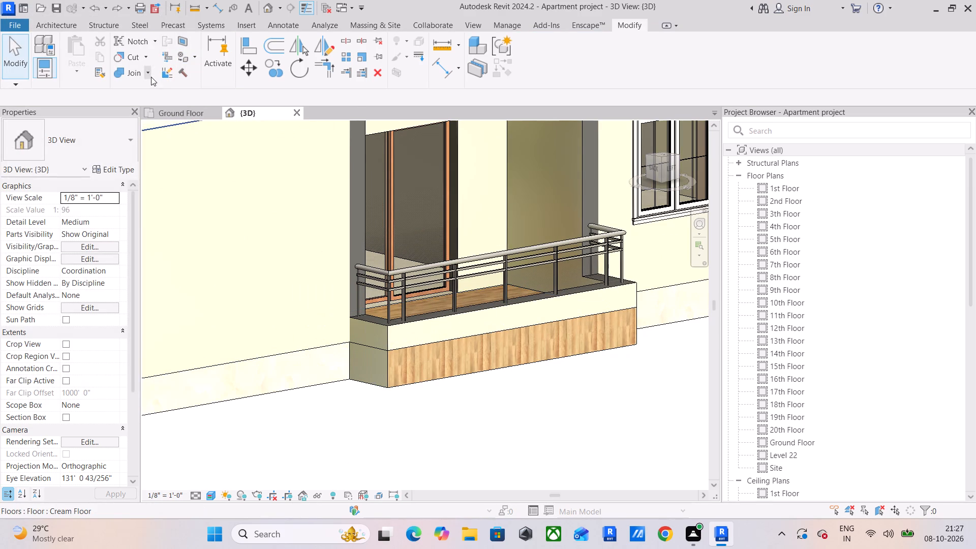
# Paint 0 Cream onto the balcony base's front and end faces and the plinth faces on both sides of the balcony.
pyautogui.click(190, 57)
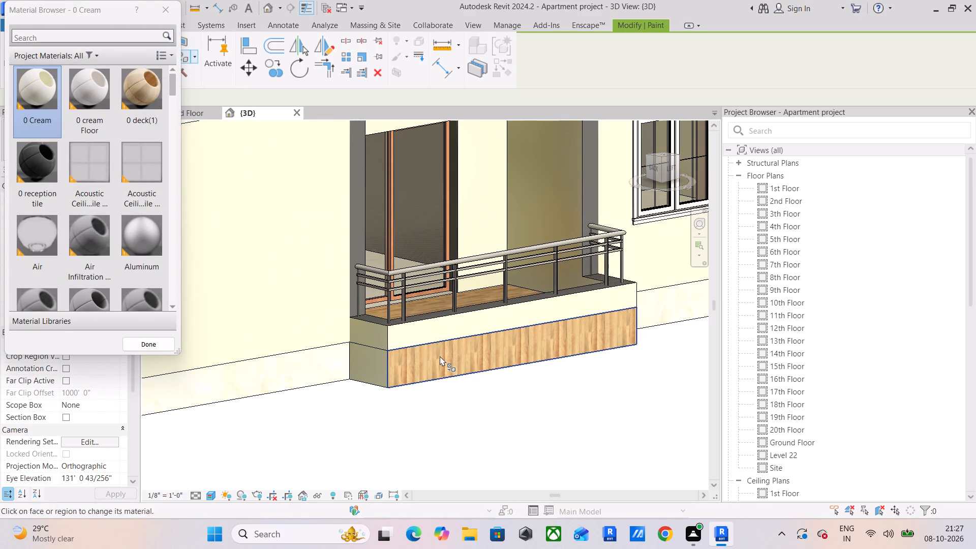
pyautogui.click(440, 356)
pyautogui.click(370, 367)
pyautogui.click(313, 368)
pyautogui.scroll(1, 415, 378)
pyautogui.moveTo(409, 383); pyautogui.dragTo(215, 405, button='middle')
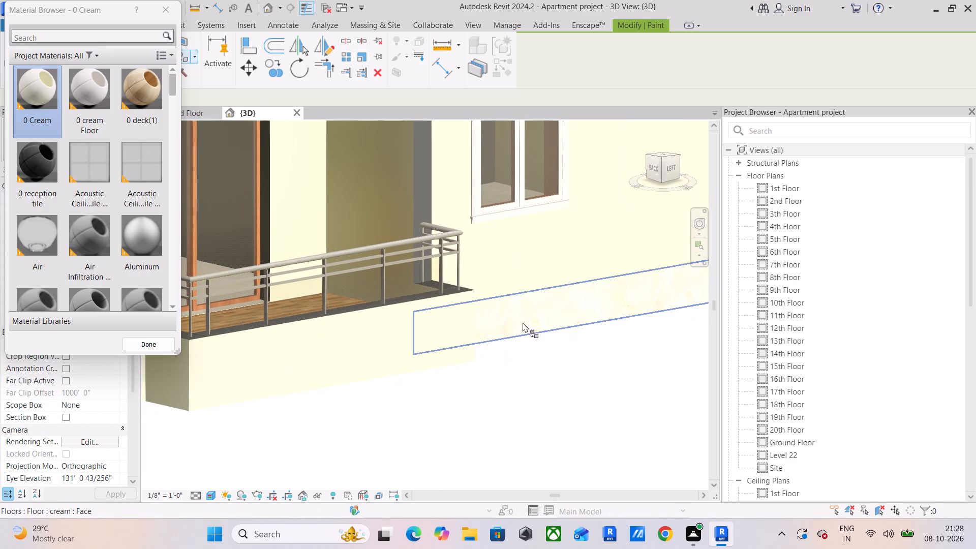
pyautogui.click(526, 316)
pyautogui.scroll(-4, 526, 316)
pyautogui.moveTo(524, 318); pyautogui.dragTo(586, 310, button='middle')
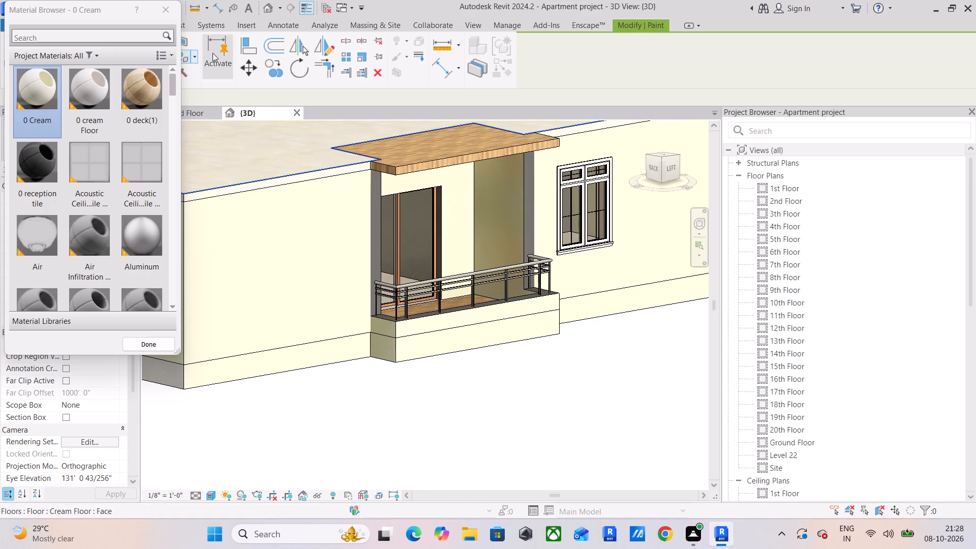
pyautogui.click(172, 5)
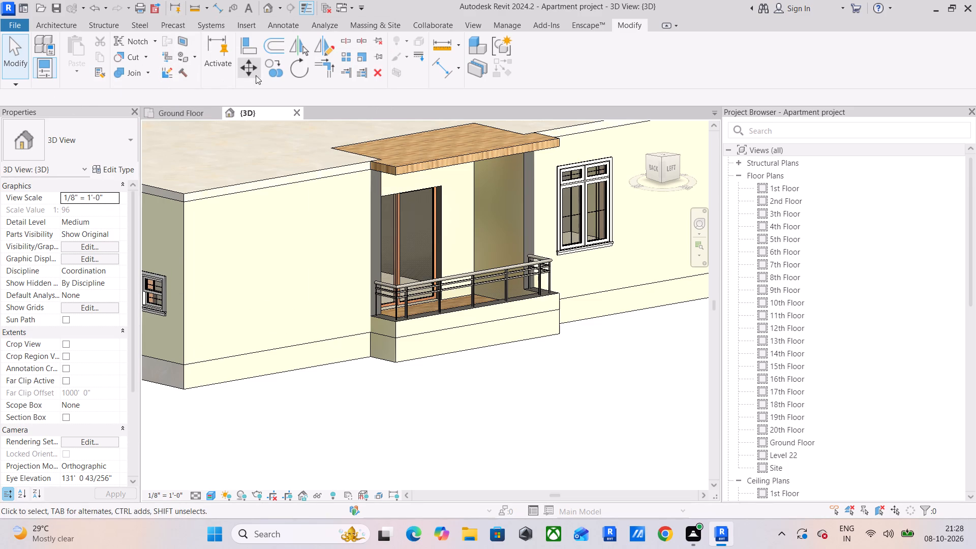
# Duplicate the 0 Cream material together with its assets and name the copy 0 olive green.
pyautogui.click(514, 26)
pyautogui.click(29, 56)
pyautogui.click(47, 54)
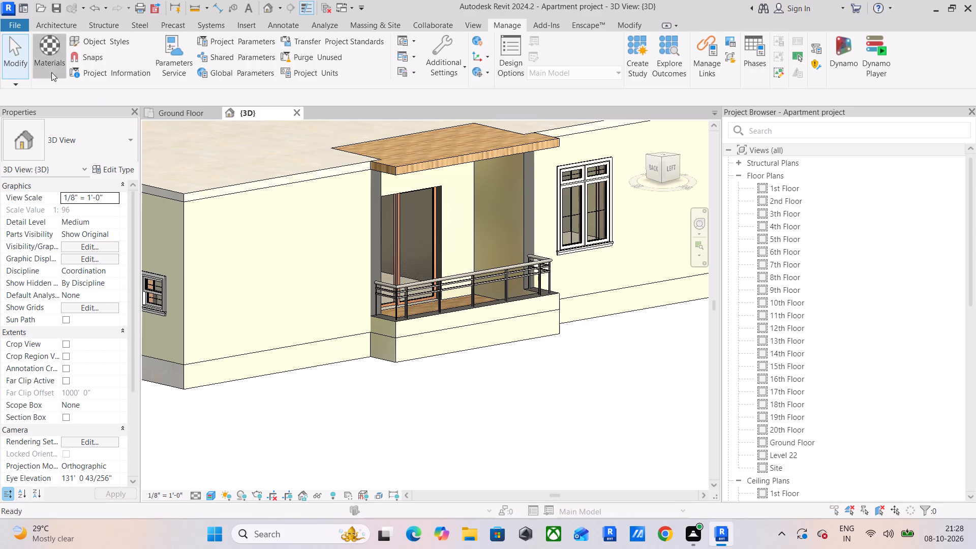
pyautogui.rightClick(159, 248)
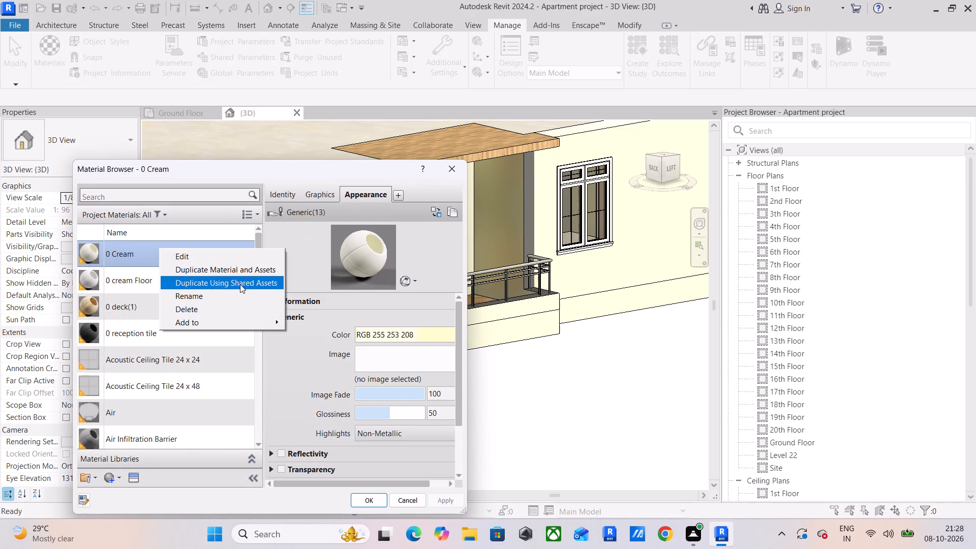
pyautogui.click(240, 271)
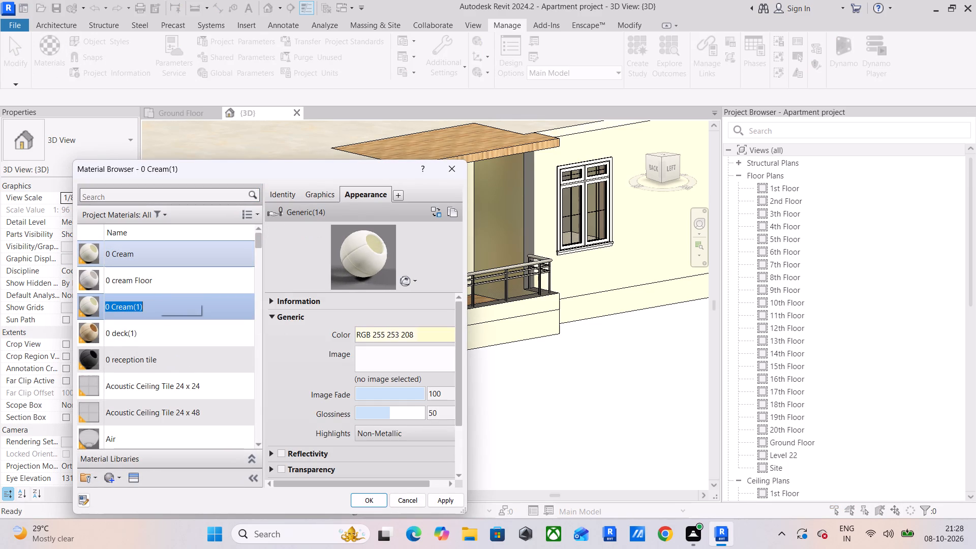
pyautogui.write('0')
pyautogui.press('space')
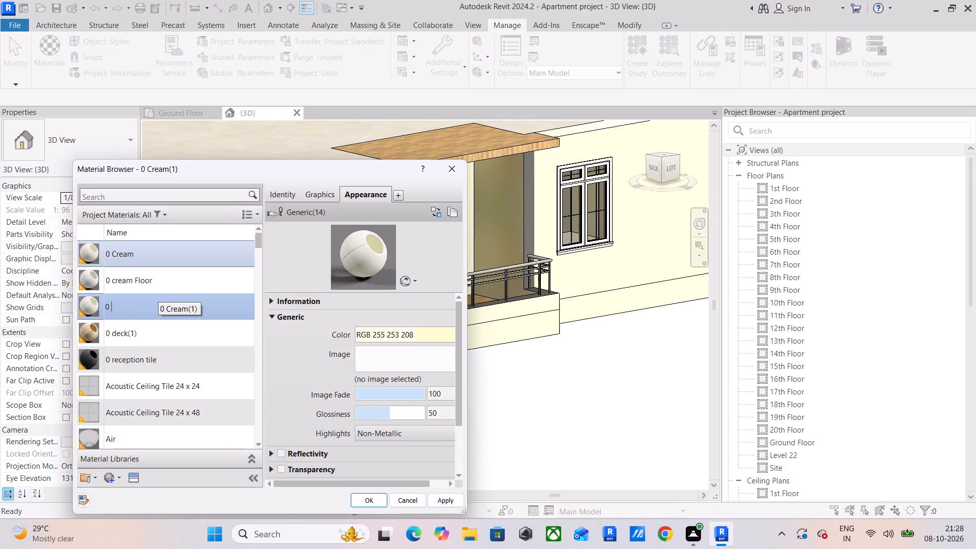
pyautogui.write('olive green')
pyautogui.press('Return')
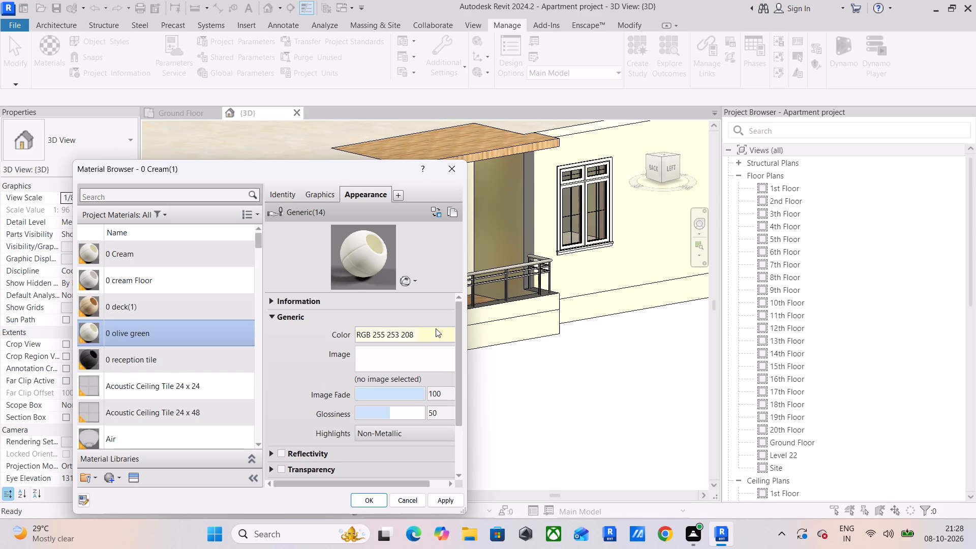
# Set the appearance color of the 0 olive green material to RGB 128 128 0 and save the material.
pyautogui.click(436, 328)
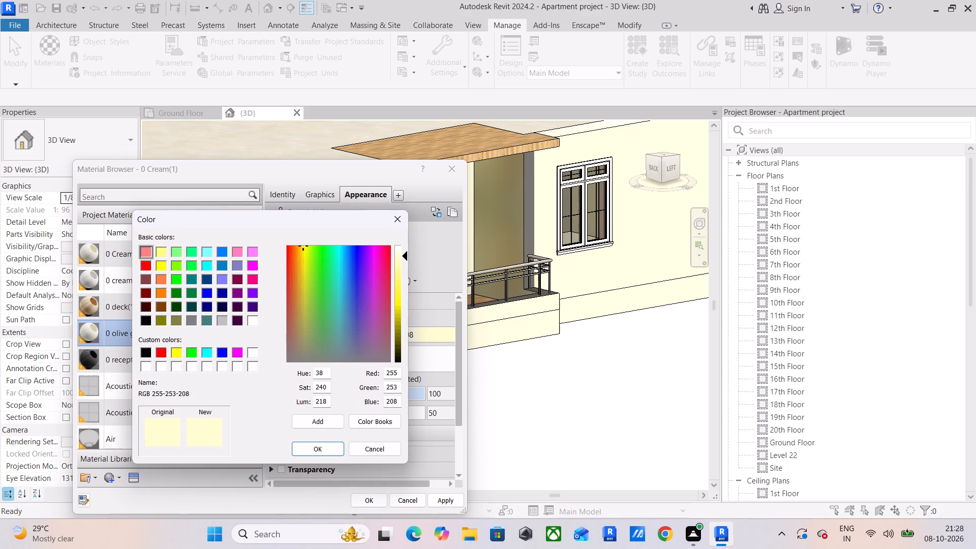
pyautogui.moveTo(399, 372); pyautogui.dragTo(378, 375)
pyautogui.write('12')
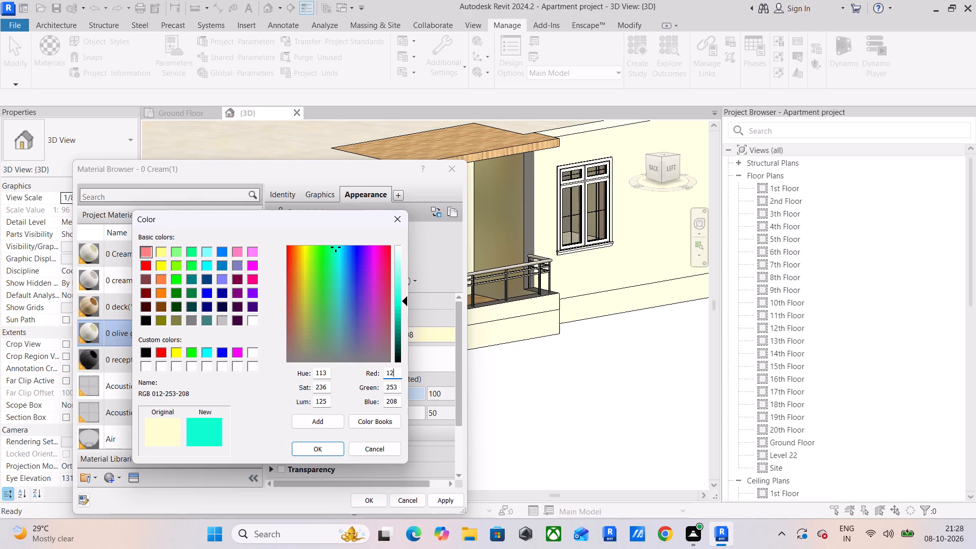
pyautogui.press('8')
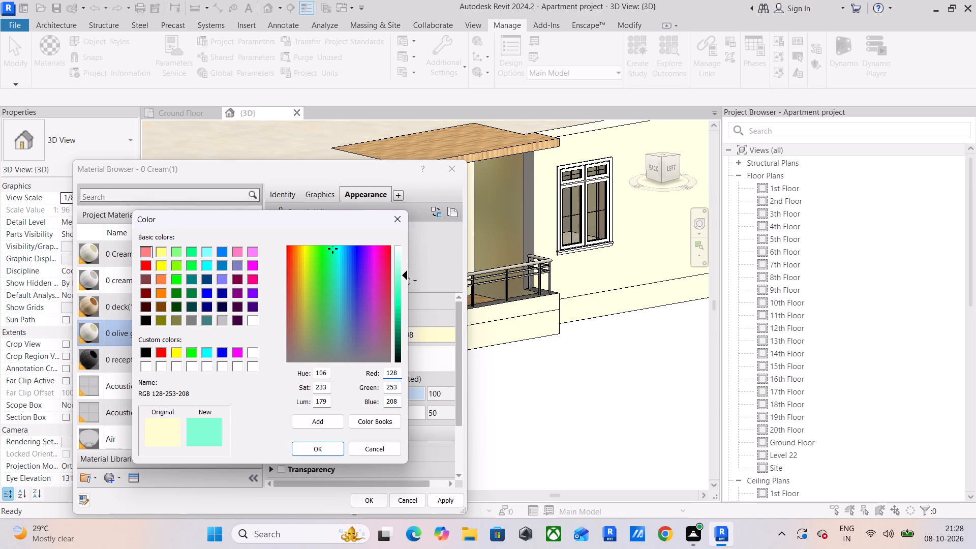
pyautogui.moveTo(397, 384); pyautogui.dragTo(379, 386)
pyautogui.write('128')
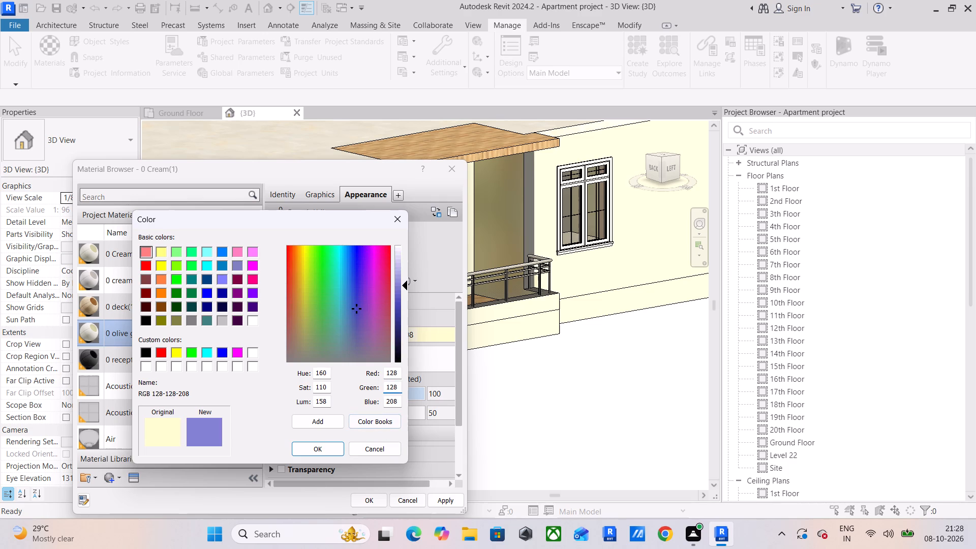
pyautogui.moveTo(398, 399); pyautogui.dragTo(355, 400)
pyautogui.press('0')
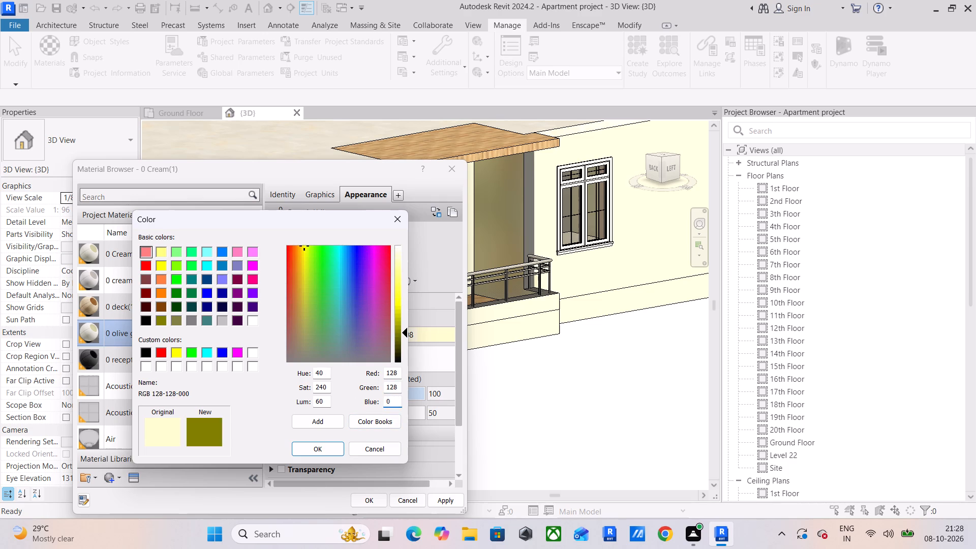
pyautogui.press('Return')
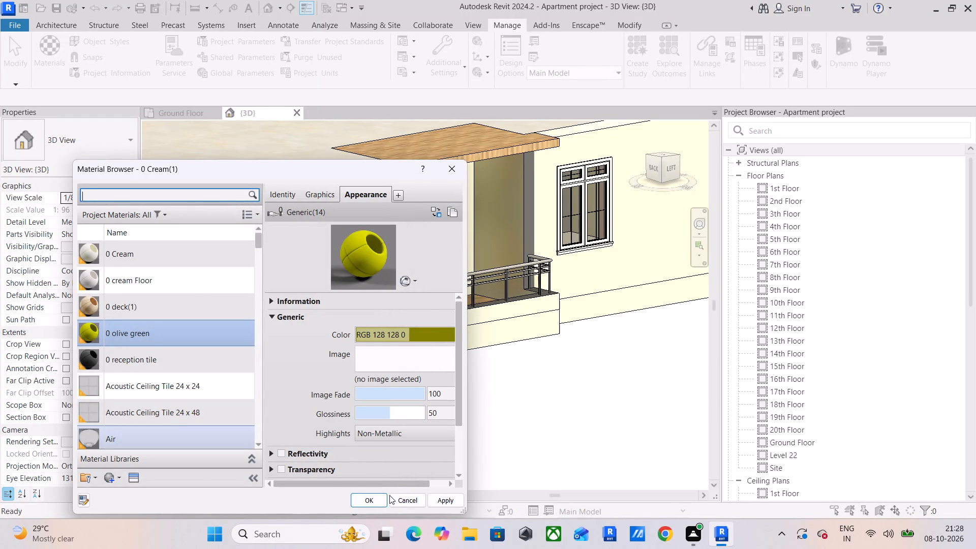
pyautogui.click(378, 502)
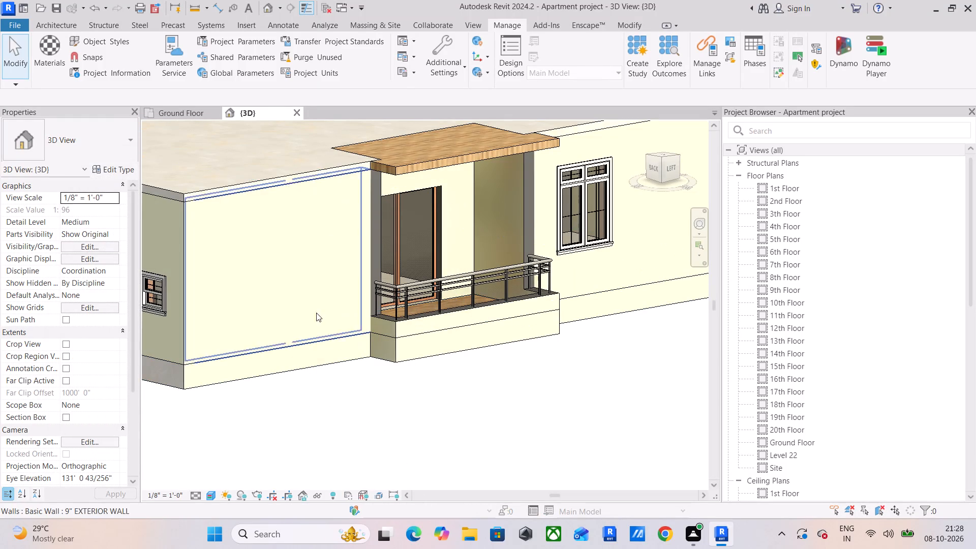
# Paint 0 olive green onto the plinth face between the building corner with the small side window and the balcony.
pyautogui.click(628, 25)
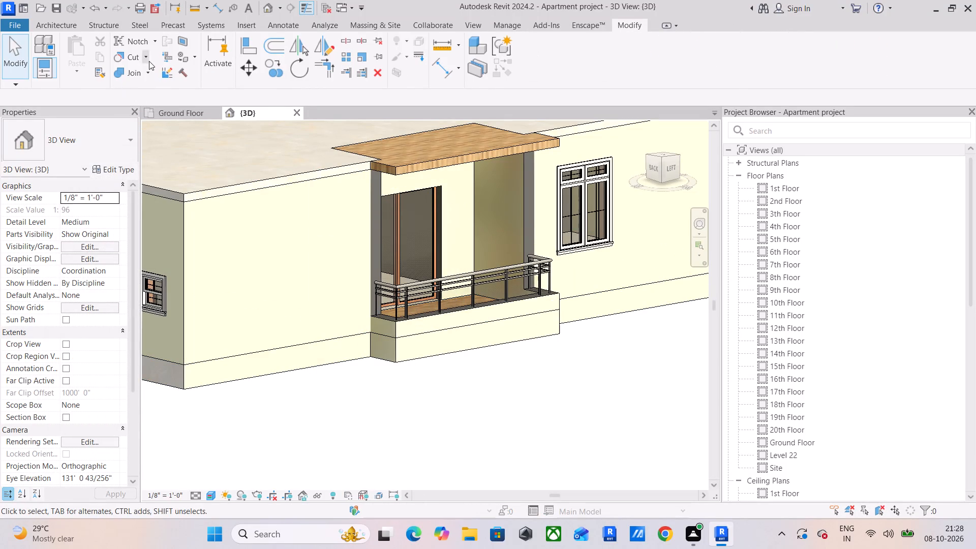
pyautogui.click(188, 57)
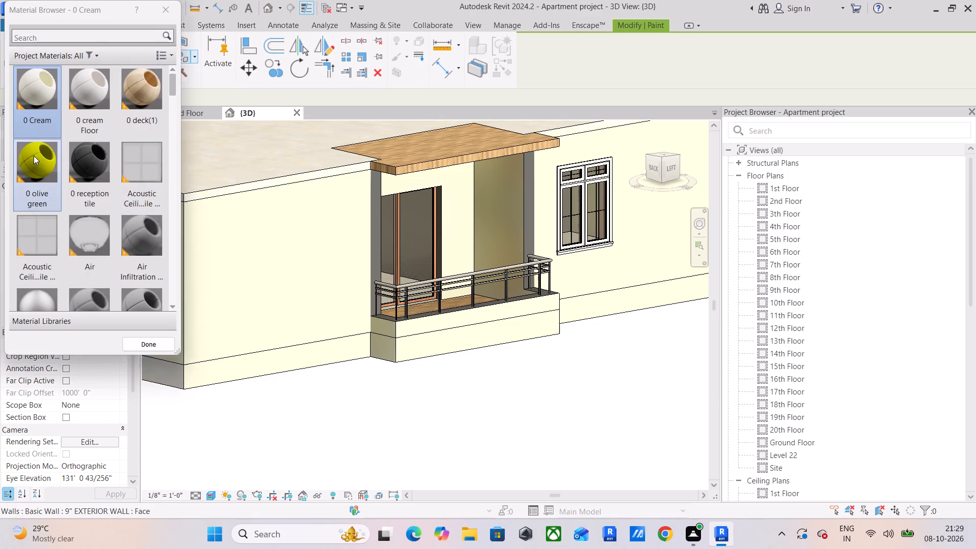
pyautogui.click(34, 156)
pyautogui.click(264, 365)
pyautogui.moveTo(246, 365); pyautogui.dragTo(296, 355, button='middle')
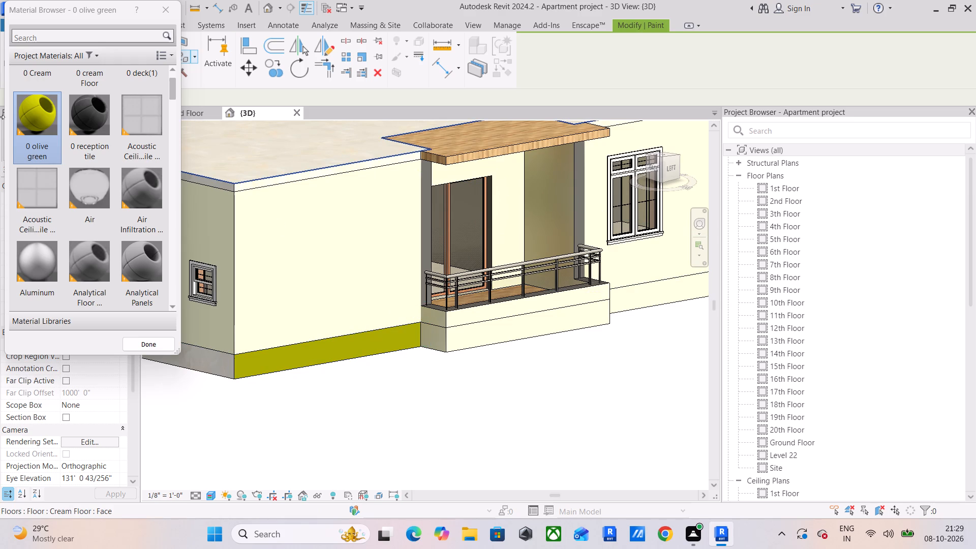
pyautogui.click(153, 1)
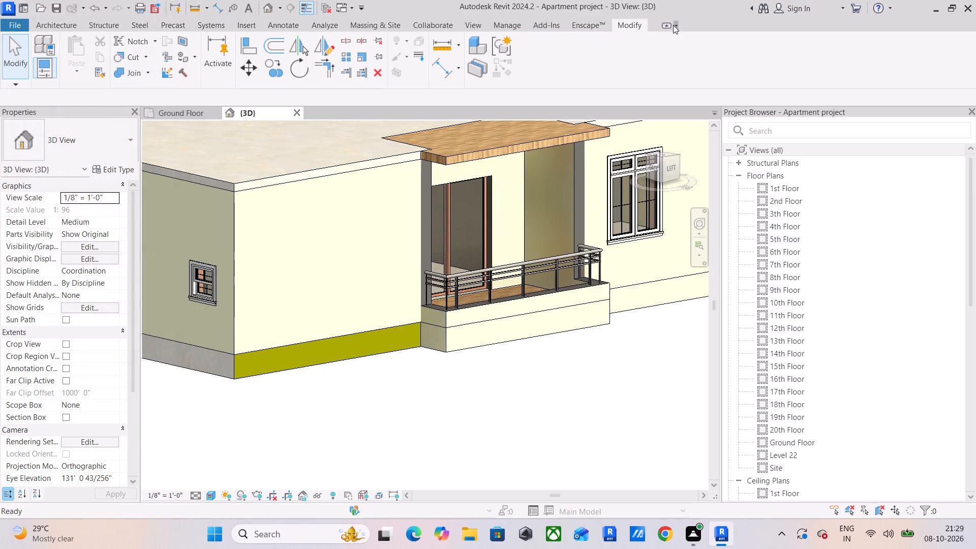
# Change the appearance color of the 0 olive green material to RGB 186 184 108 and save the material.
pyautogui.click(503, 24)
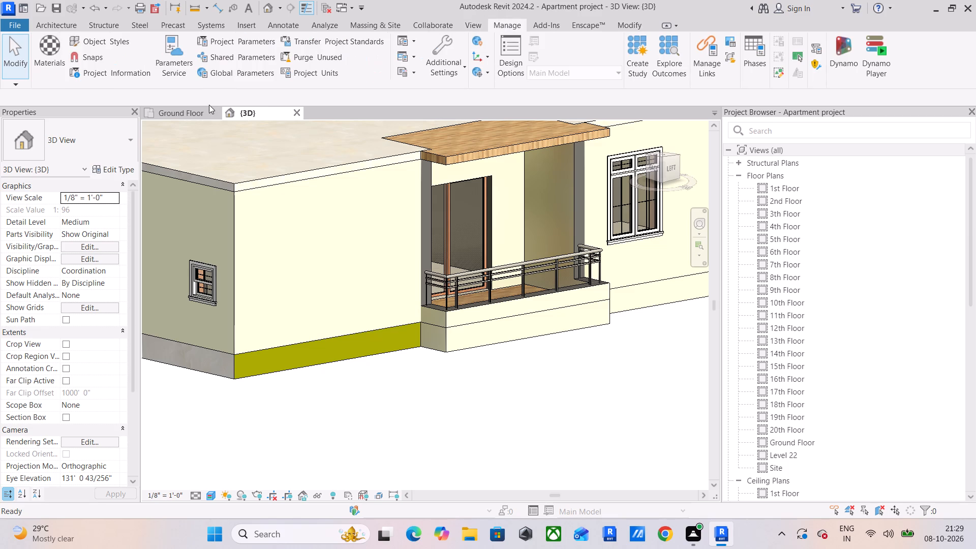
pyautogui.click(56, 49)
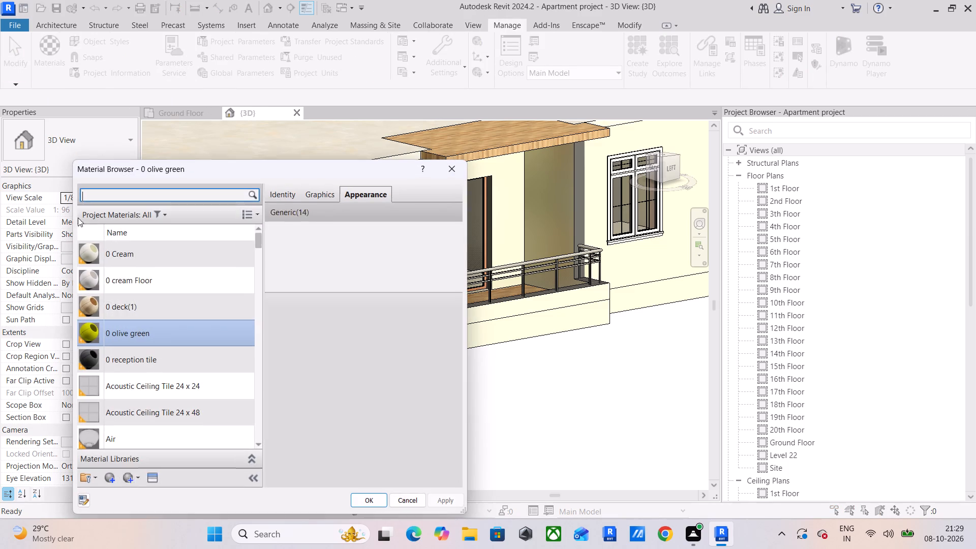
pyautogui.click(421, 331)
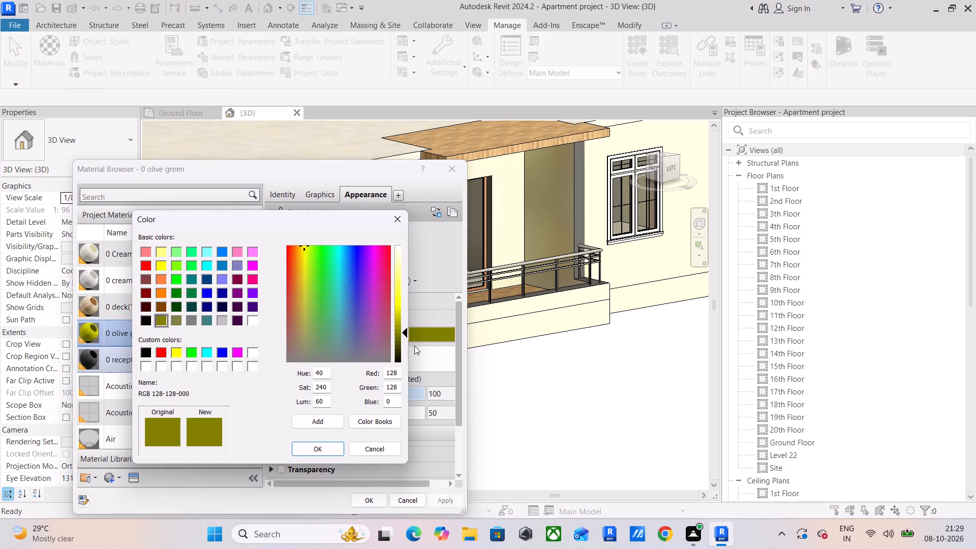
pyautogui.moveTo(404, 371); pyautogui.dragTo(390, 371)
pyautogui.moveTo(396, 371); pyautogui.dragTo(366, 371)
pyautogui.press('1')
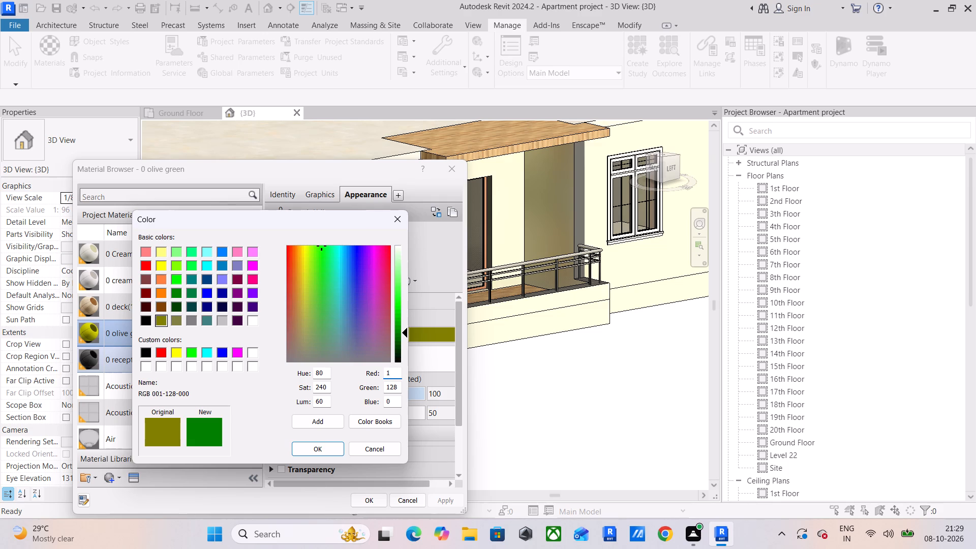
pyautogui.write('86')
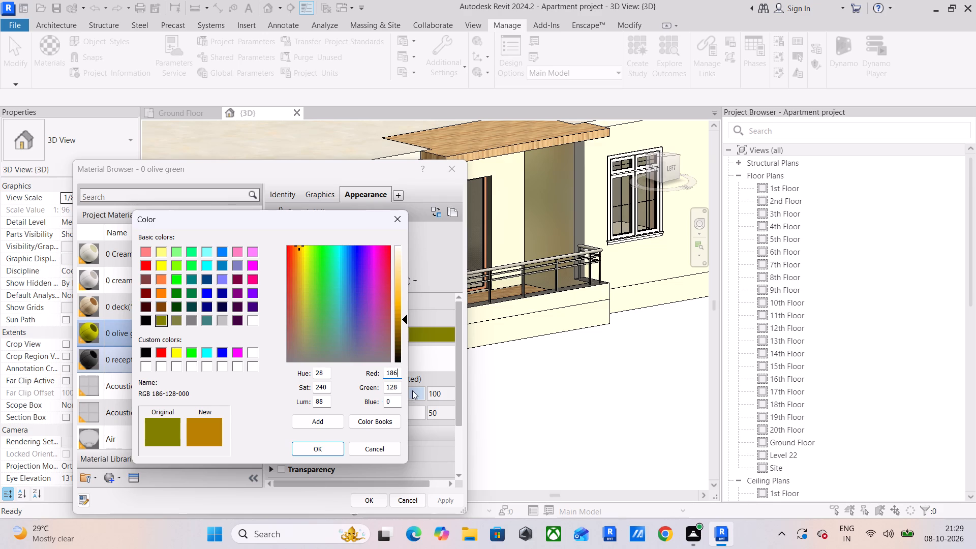
pyautogui.moveTo(399, 386); pyautogui.dragTo(362, 390)
pyautogui.write('184')
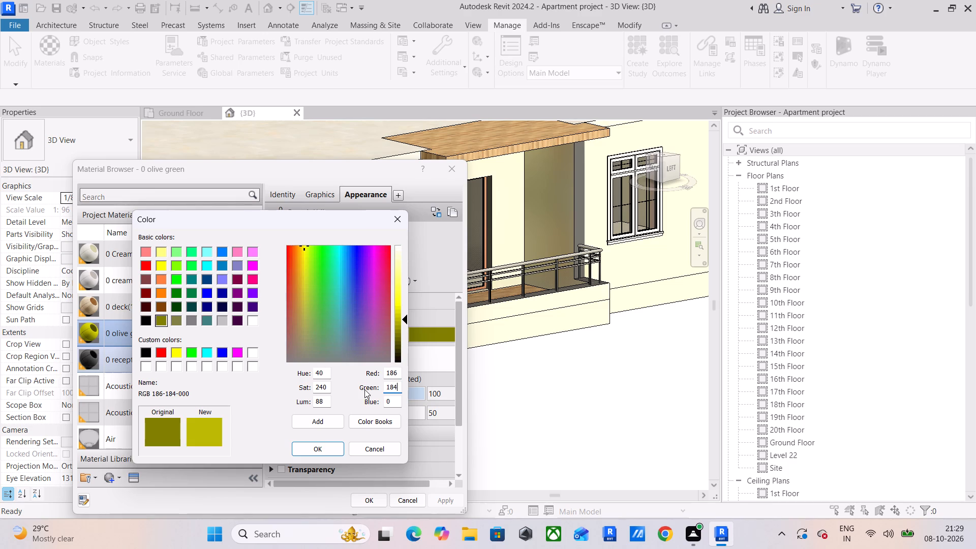
pyautogui.moveTo(399, 397); pyautogui.dragTo(379, 403)
pyautogui.write('108')
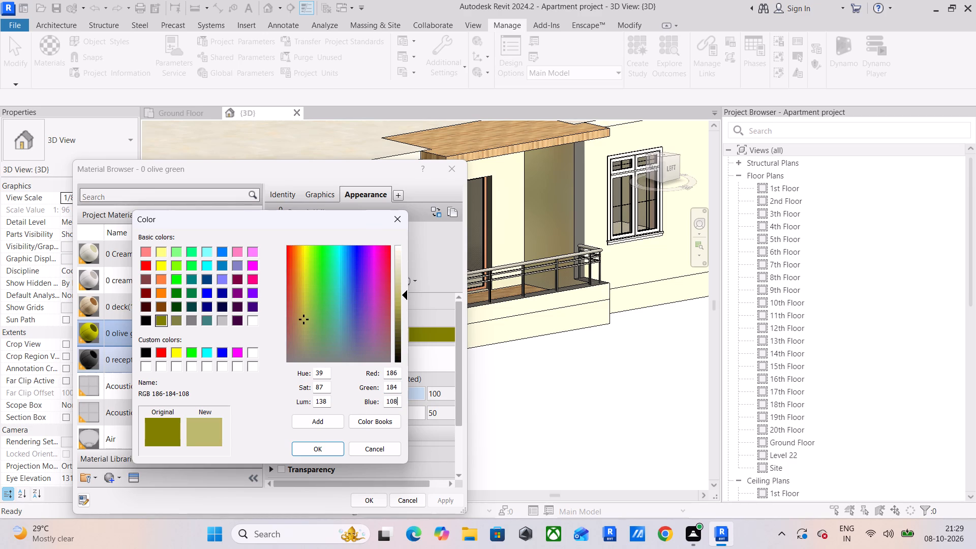
pyautogui.click(323, 450)
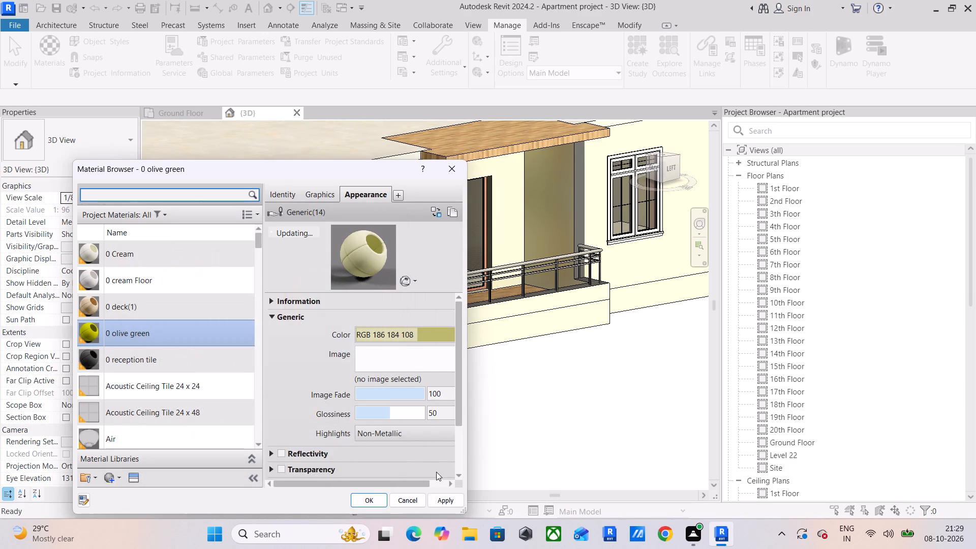
pyautogui.click(380, 502)
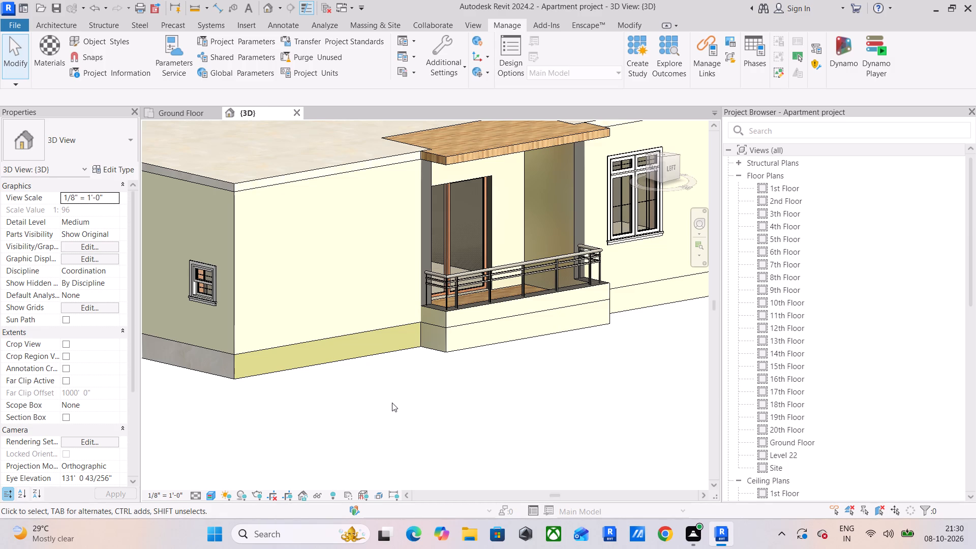
pyautogui.scroll(-3, 392, 403)
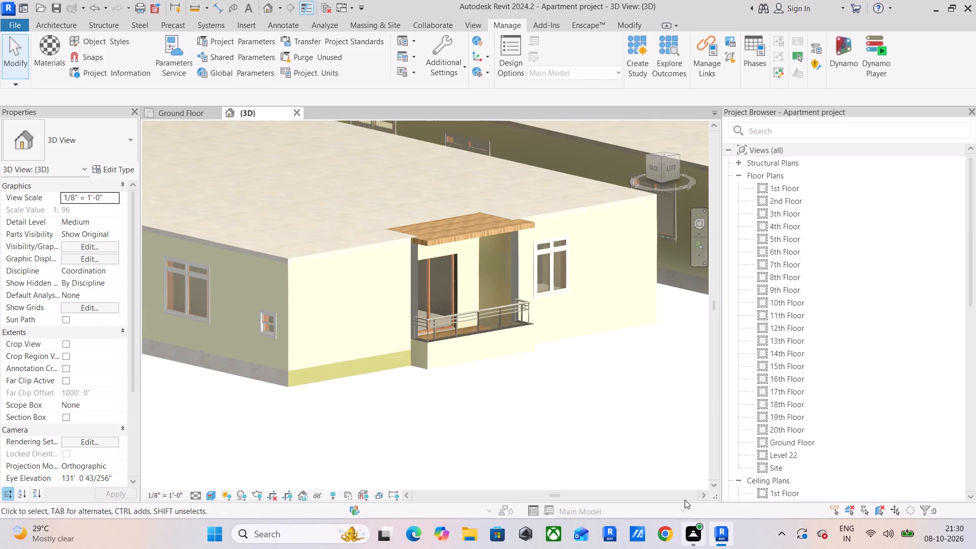
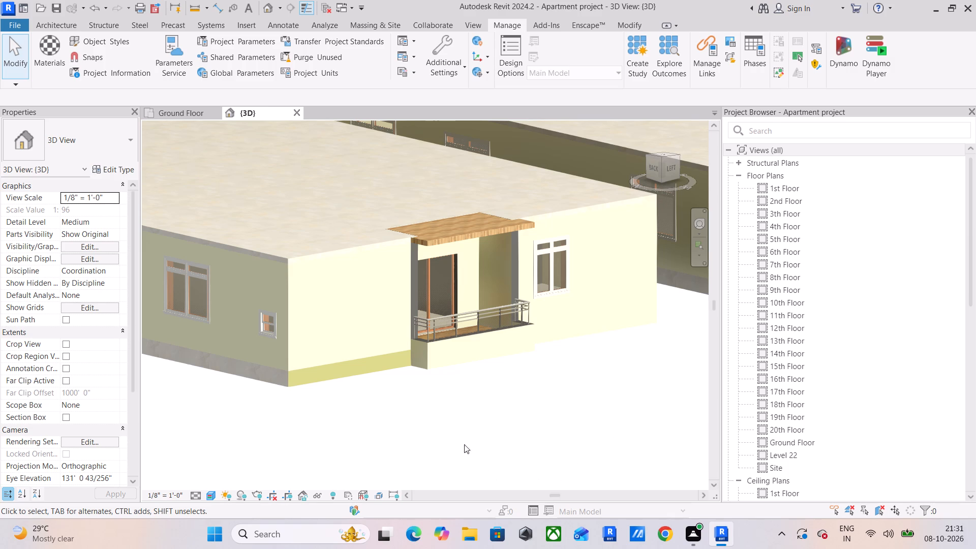
# Change the appearance color of the 0 olive green material to RGB 101 114 88 and save the material.
pyautogui.click(34, 52)
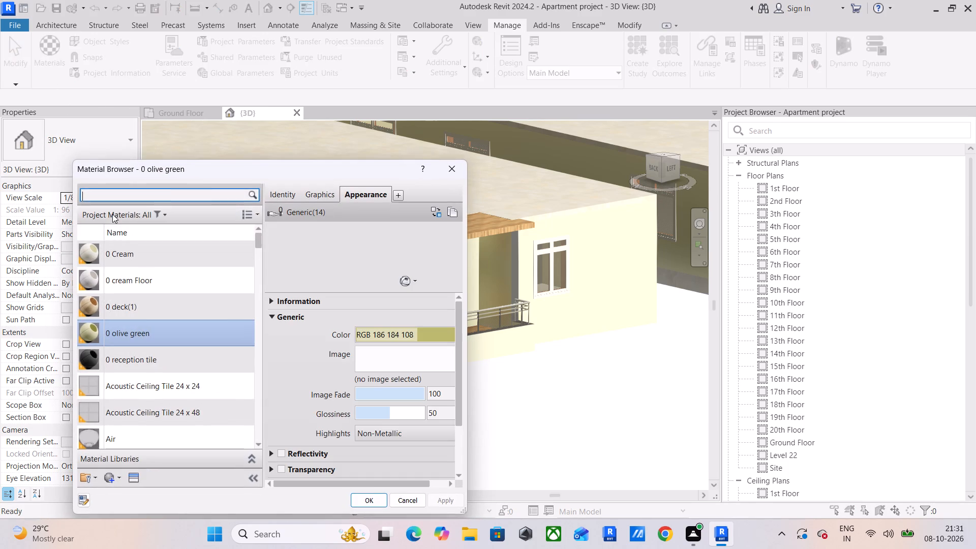
pyautogui.click(429, 331)
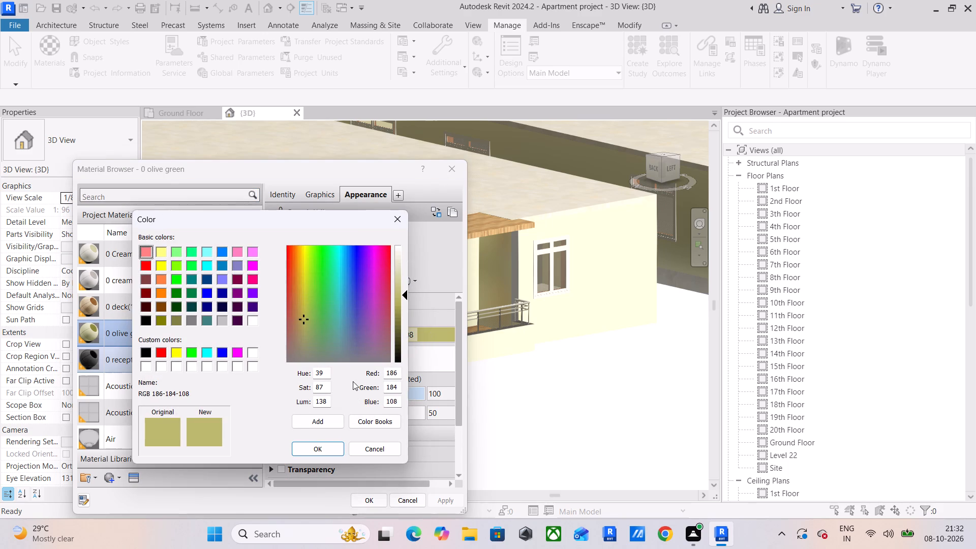
pyautogui.moveTo(399, 370); pyautogui.dragTo(376, 375)
pyautogui.write('101')
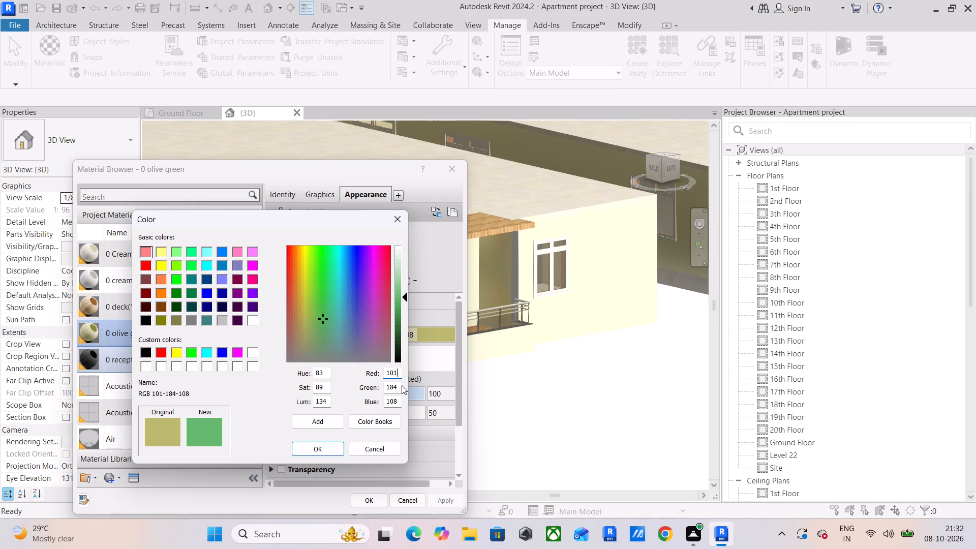
pyautogui.moveTo(402, 385); pyautogui.dragTo(391, 385)
pyautogui.moveTo(398, 385); pyautogui.dragTo(352, 385)
pyautogui.write('11')
pyautogui.press('4')
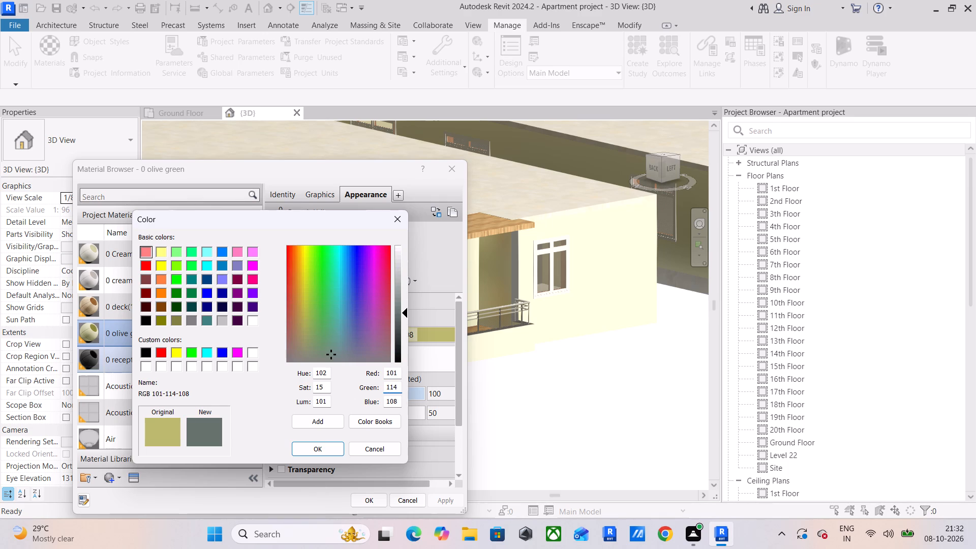
pyautogui.moveTo(400, 400); pyautogui.dragTo(377, 405)
pyautogui.write('88')
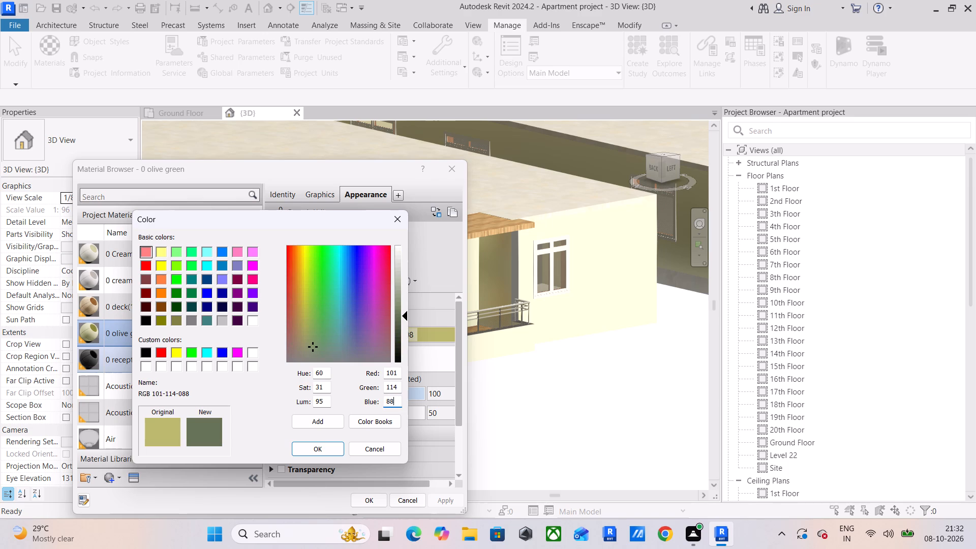
pyautogui.click(327, 444)
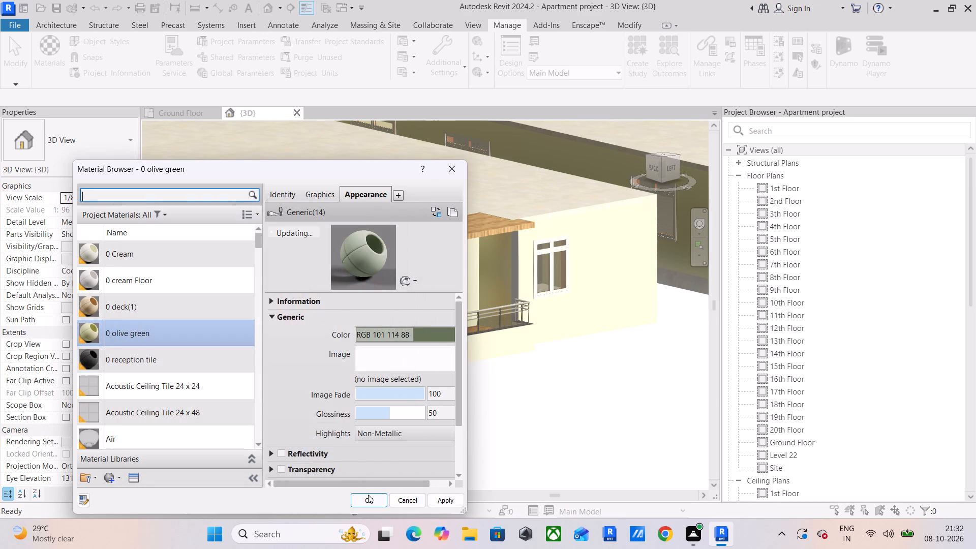
pyautogui.click(373, 501)
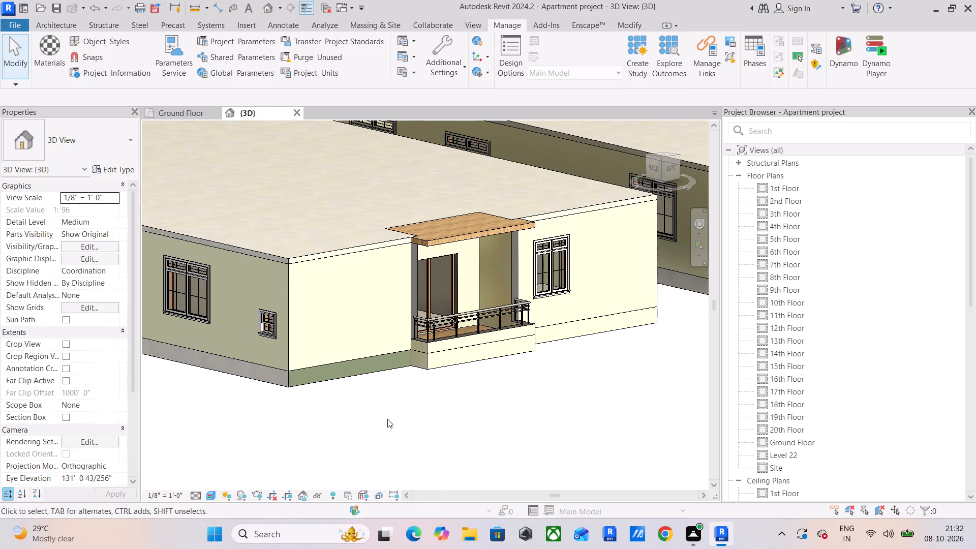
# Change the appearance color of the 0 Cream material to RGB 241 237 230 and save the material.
pyautogui.click(54, 35)
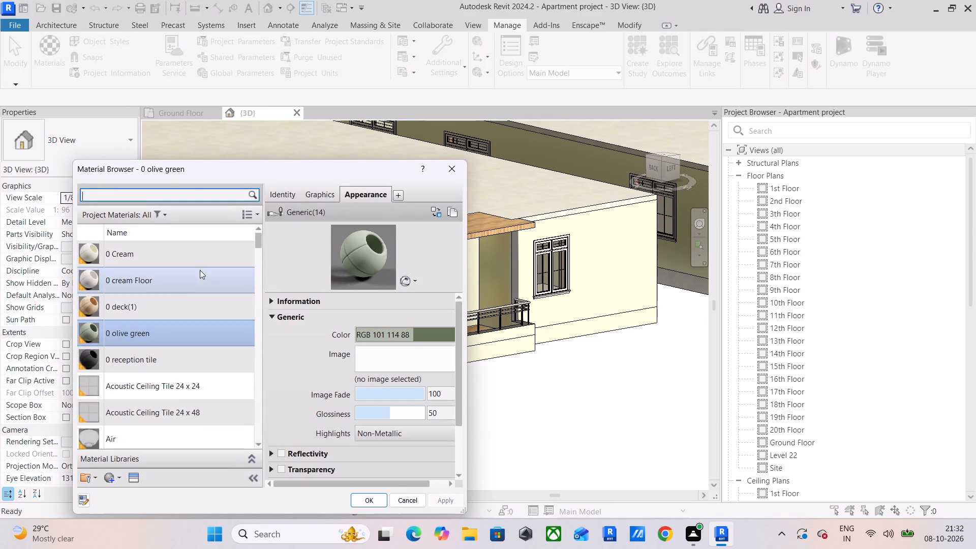
pyautogui.scroll(2, 232, 262)
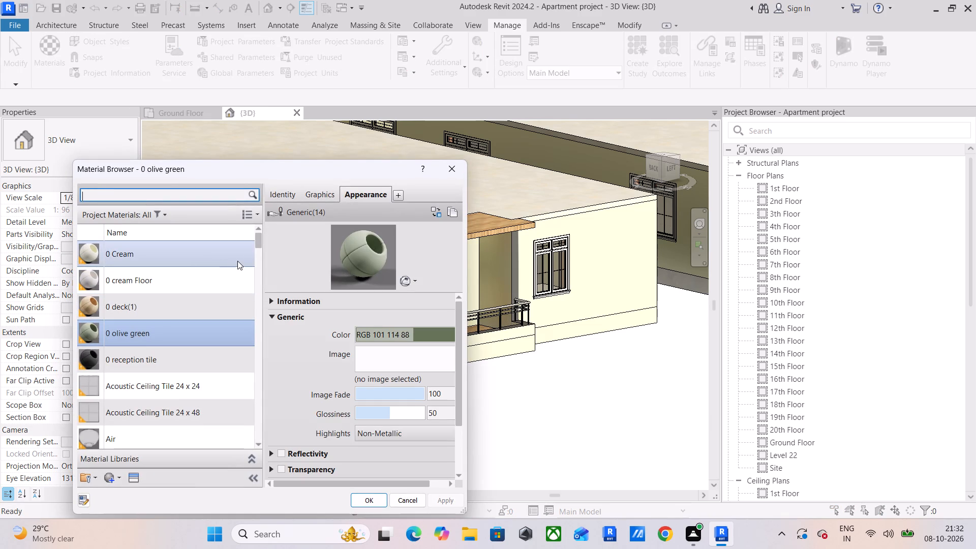
pyautogui.click(237, 261)
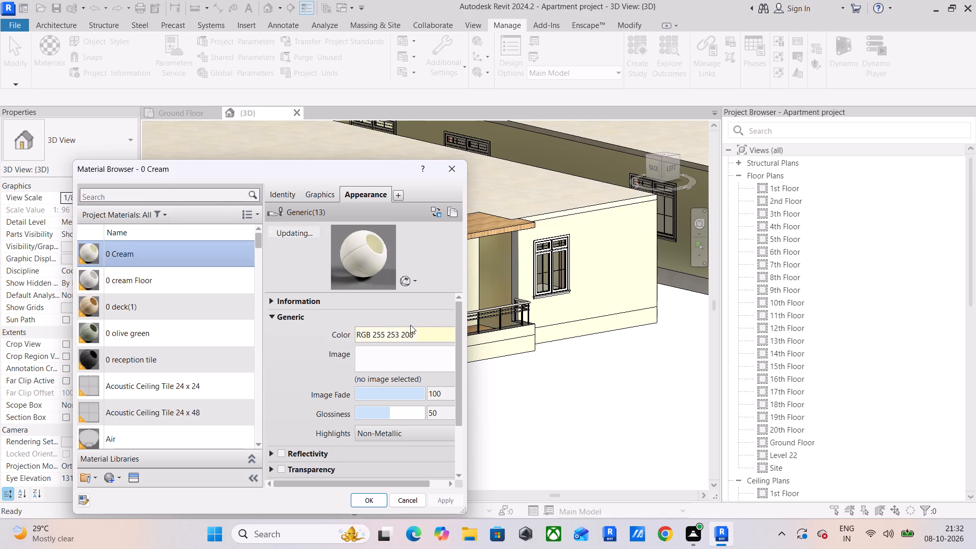
pyautogui.click(429, 330)
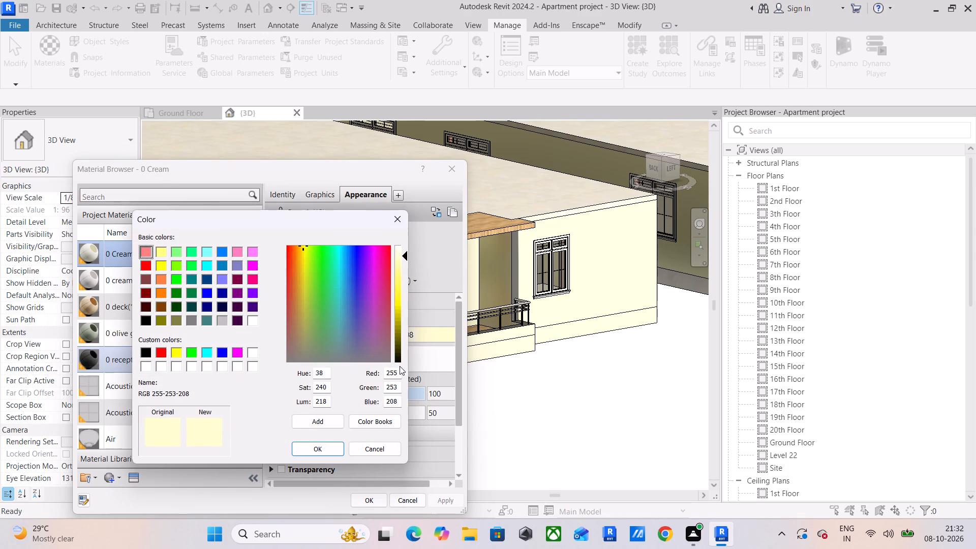
pyautogui.moveTo(398, 372); pyautogui.dragTo(360, 372)
pyautogui.write('241')
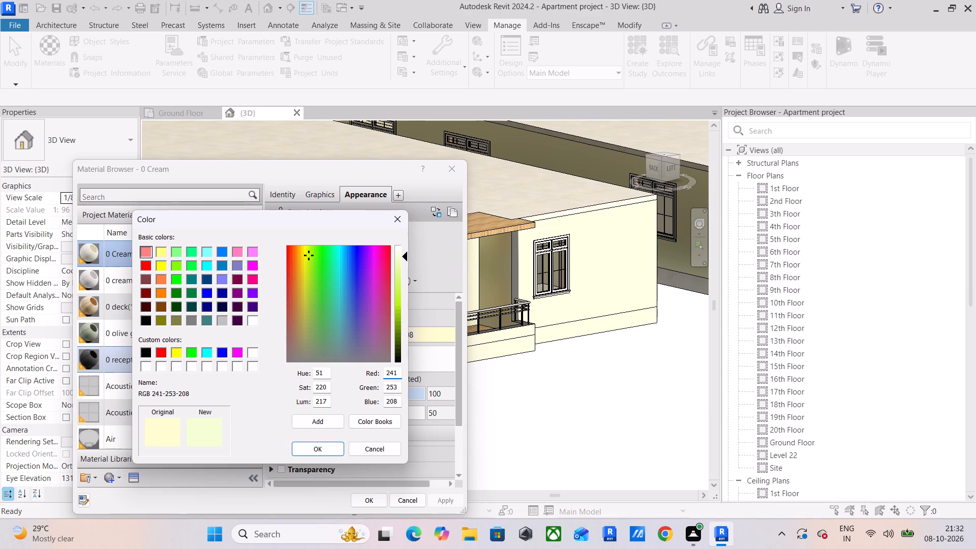
pyautogui.moveTo(398, 385); pyautogui.dragTo(368, 392)
pyautogui.write('237')
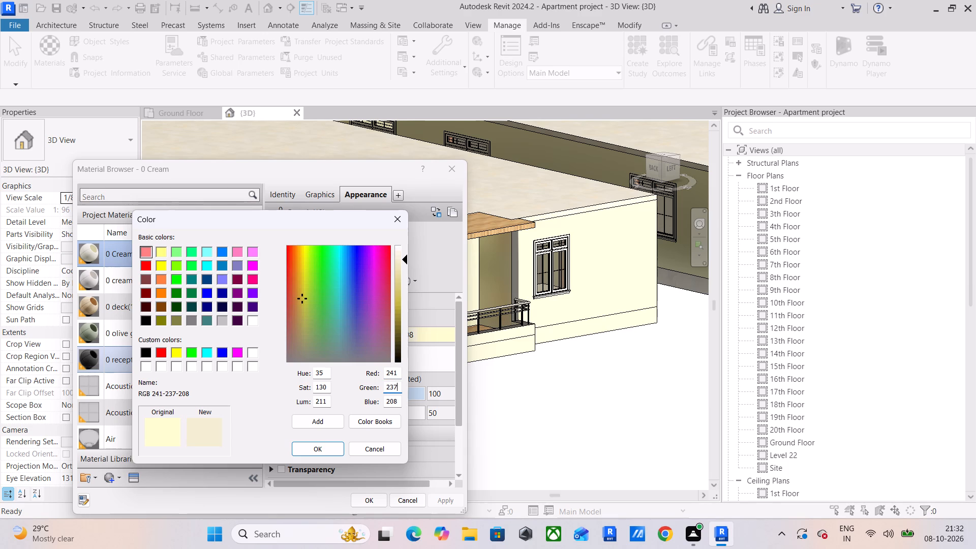
pyautogui.moveTo(399, 401); pyautogui.dragTo(375, 406)
pyautogui.moveTo(375, 406); pyautogui.dragTo(367, 407)
pyautogui.write('230')
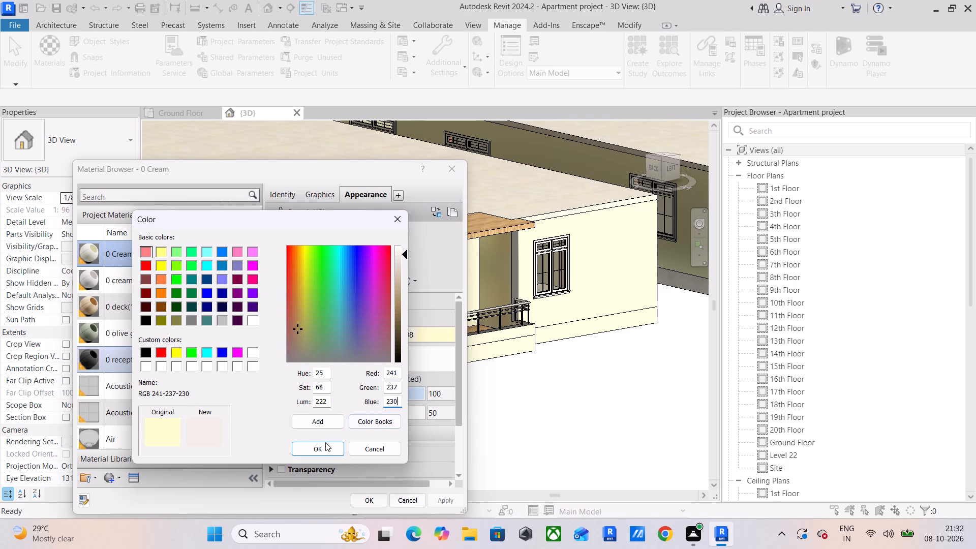
pyautogui.click(325, 442)
pyautogui.click(461, 505)
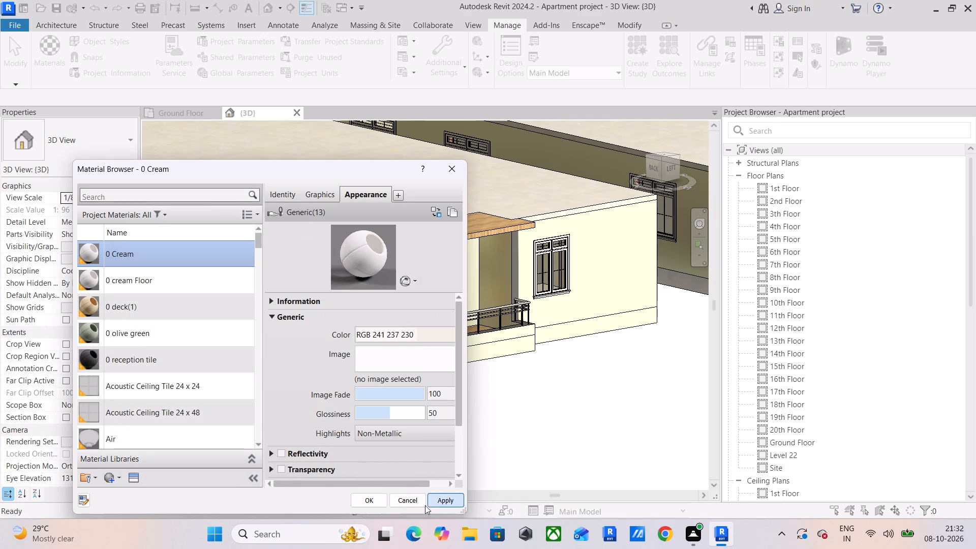
pyautogui.click(371, 501)
pyautogui.click(499, 407)
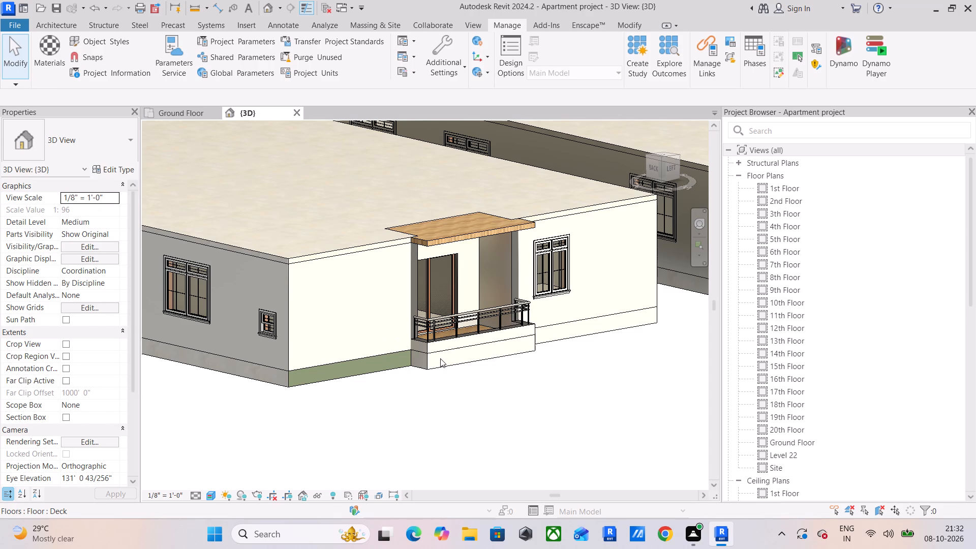
# Paint 0 olive green onto the plinth below the small side window, the corner balcony's base faces and the plinth beyond that balcony.
pyautogui.click(630, 20)
pyautogui.click(187, 59)
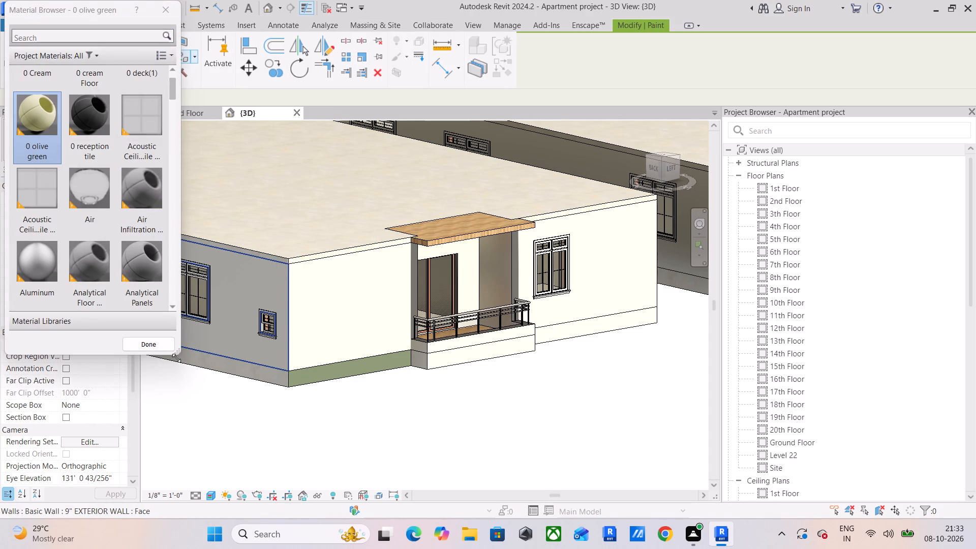
pyautogui.scroll(4, 226, 364)
pyautogui.click(229, 360)
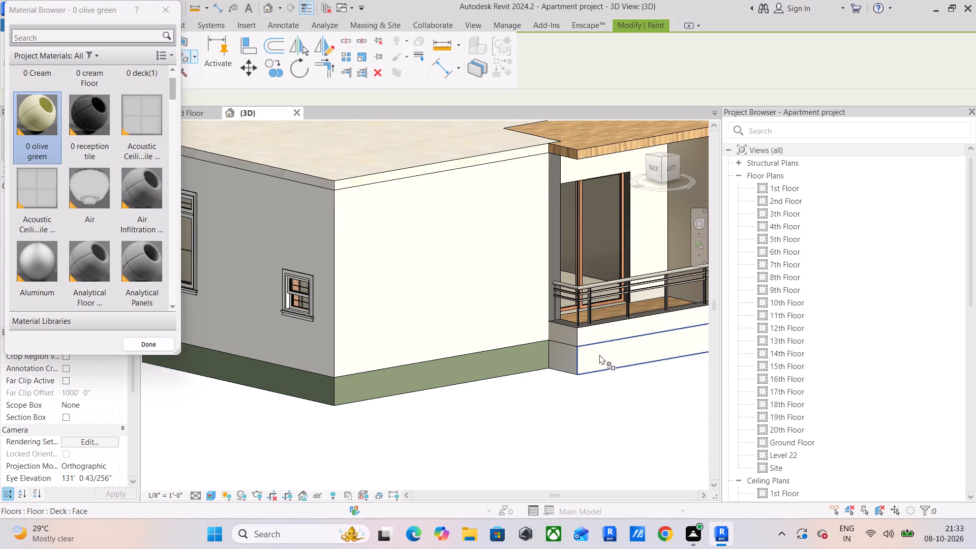
pyautogui.click(599, 354)
pyautogui.click(571, 356)
pyautogui.moveTo(535, 358); pyautogui.dragTo(184, 358, button='middle')
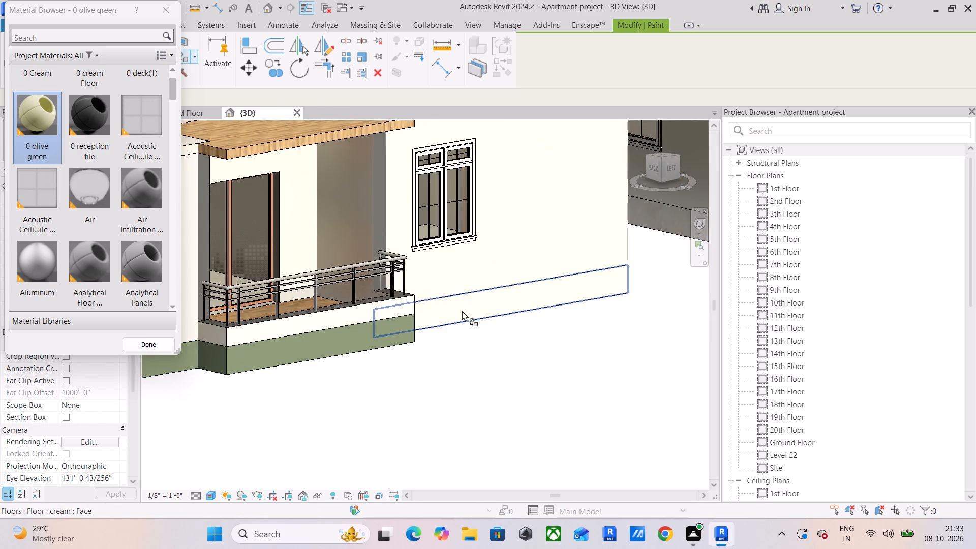
pyautogui.click(462, 311)
# Paint 0 olive green onto the plinth return and the plinth stretches around the two projecting wall fins on the long side.
pyautogui.scroll(-4, 466, 309)
pyautogui.moveTo(452, 313); pyautogui.dragTo(612, 313, button='middle')
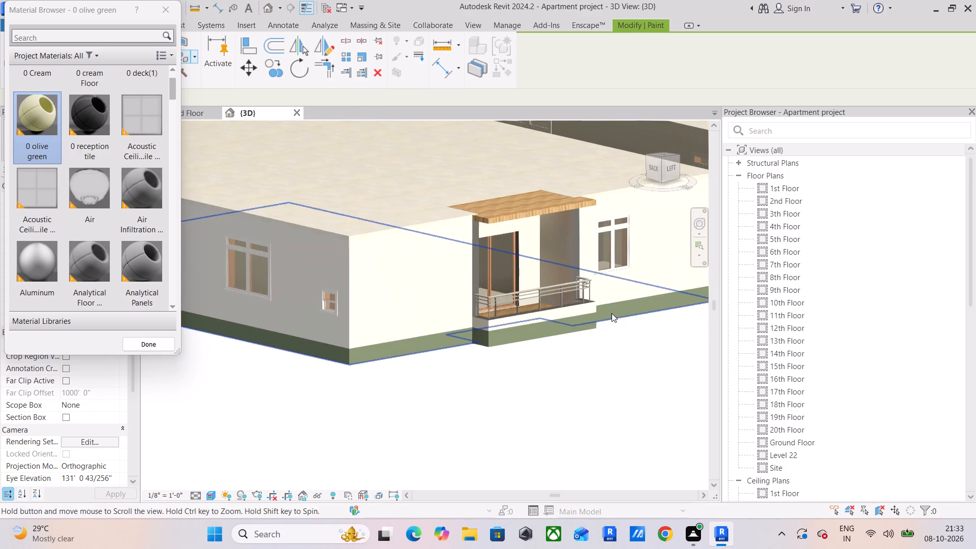
pyautogui.scroll(-5, 330, 333)
pyautogui.scroll(-4, 443, 342)
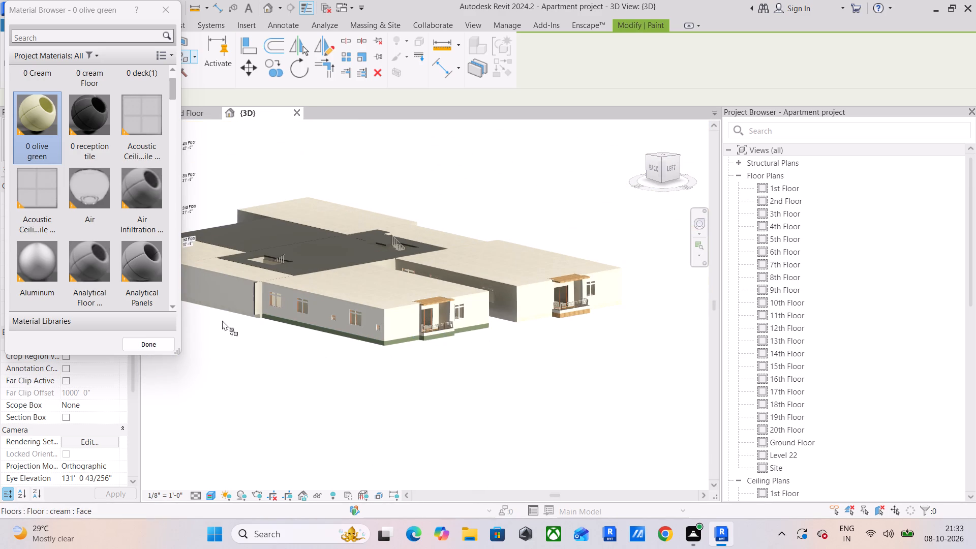
pyautogui.scroll(15, 219, 314)
pyautogui.click(256, 297)
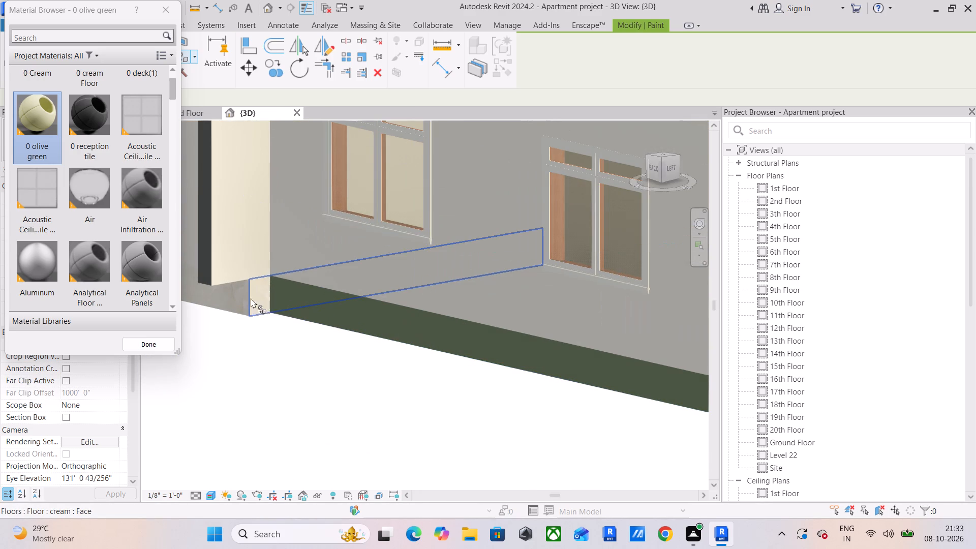
pyautogui.click(235, 301)
pyautogui.scroll(-8, 218, 314)
pyautogui.moveTo(241, 334); pyautogui.dragTo(659, 396, button='middle')
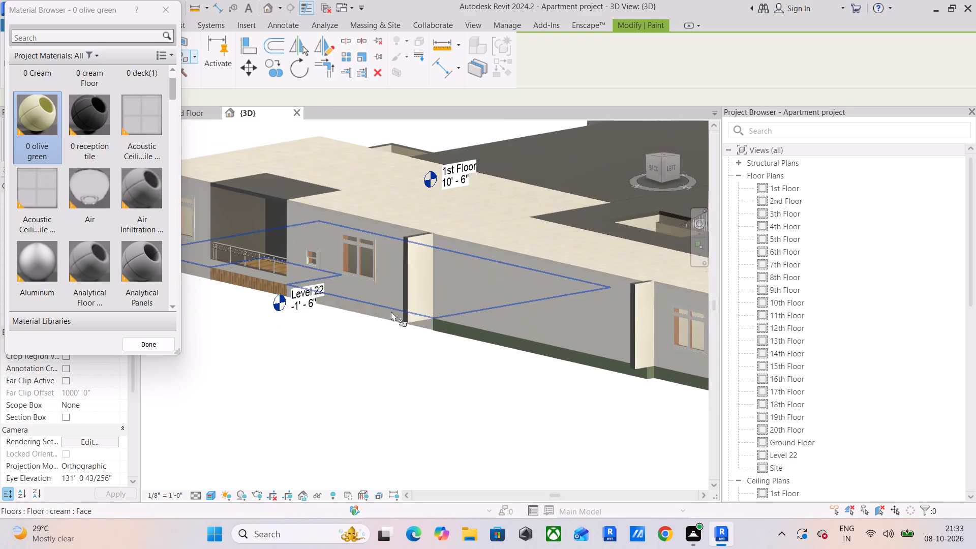
pyautogui.scroll(5, 386, 305)
pyautogui.click(464, 345)
# Paint 0 olive green onto the wooden base of the long side's balcony and the plinth beyond it up to the building's end.
pyautogui.scroll(-4, 326, 343)
pyautogui.moveTo(326, 343); pyautogui.dragTo(344, 349, button='middle')
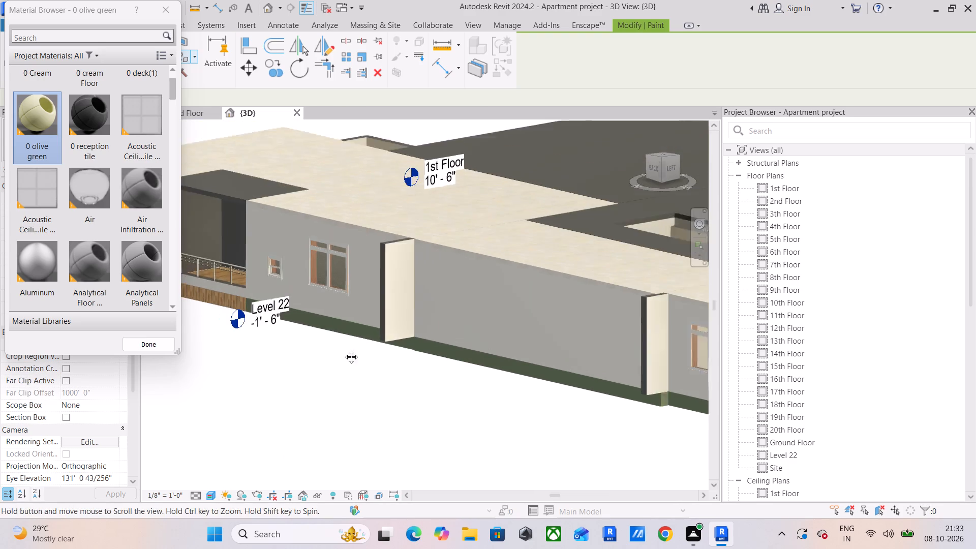
pyautogui.moveTo(344, 349); pyautogui.dragTo(485, 378, button='middle')
pyautogui.scroll(10, 383, 340)
pyautogui.click(386, 330)
pyautogui.scroll(-5, 386, 330)
pyautogui.moveTo(401, 338); pyautogui.dragTo(501, 368, button='middle')
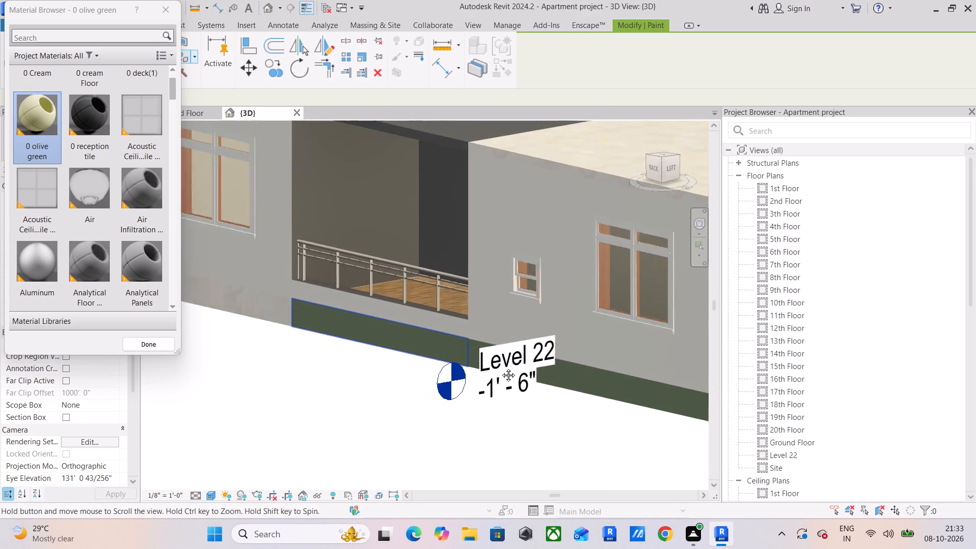
pyautogui.moveTo(501, 368); pyautogui.dragTo(562, 380, button='middle')
pyautogui.scroll(3, 381, 331)
pyautogui.click(381, 331)
# Paint 0 olive green onto the plinth of the wing's end wall beside the dark entrance steps.
pyautogui.scroll(-12, 381, 331)
pyautogui.keyDown('shift'); pyautogui.moveTo(378, 332); pyautogui.dragTo(441, 346, button='middle'); pyautogui.keyUp('shift')
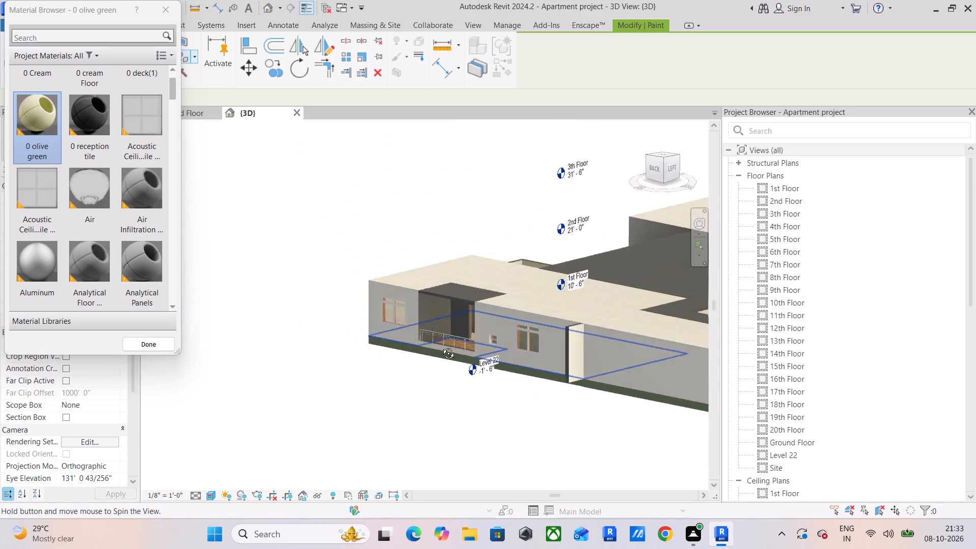
pyautogui.keyDown('shift'); pyautogui.moveTo(441, 346); pyautogui.dragTo(546, 334, button='middle'); pyautogui.keyUp('shift')
pyautogui.moveTo(547, 334); pyautogui.dragTo(106, 246, button='middle')
pyautogui.scroll(-2, 216, 268)
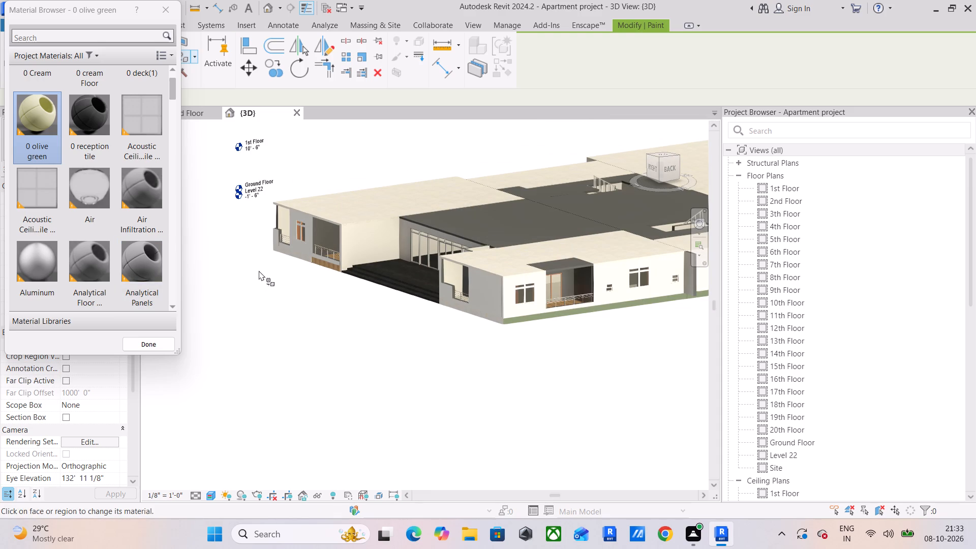
pyautogui.scroll(5, 410, 284)
pyautogui.moveTo(457, 306); pyautogui.dragTo(370, 268, button='middle')
pyautogui.scroll(6, 459, 306)
pyautogui.click(461, 306)
# Paint 0 olive green onto the end wall of the wing across the entrance steps: balcony base, corner strip, step-side return and remaining plinth.
pyautogui.scroll(-5, 403, 304)
pyautogui.scroll(5, 280, 251)
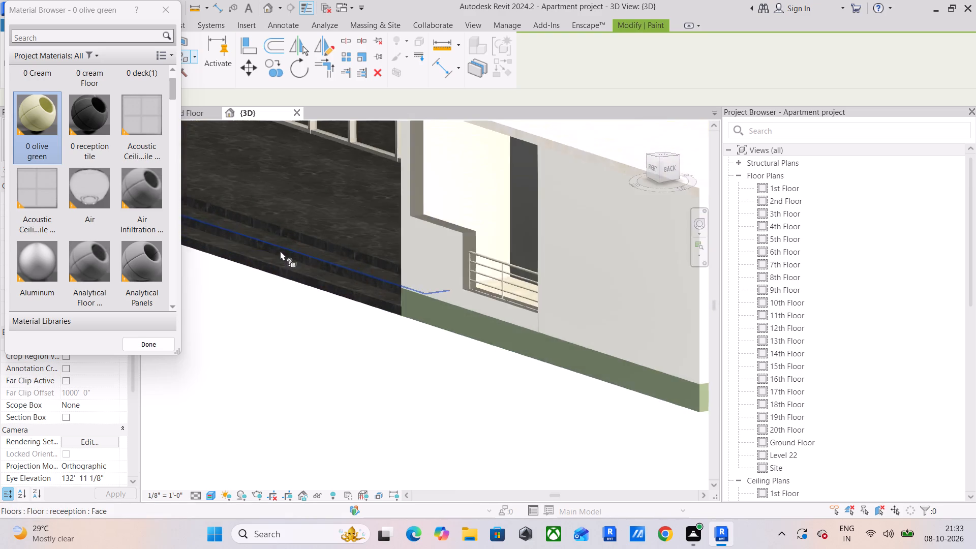
pyautogui.scroll(-10, 280, 251)
pyautogui.moveTo(283, 253); pyautogui.dragTo(412, 340, button='middle')
pyautogui.scroll(11, 319, 301)
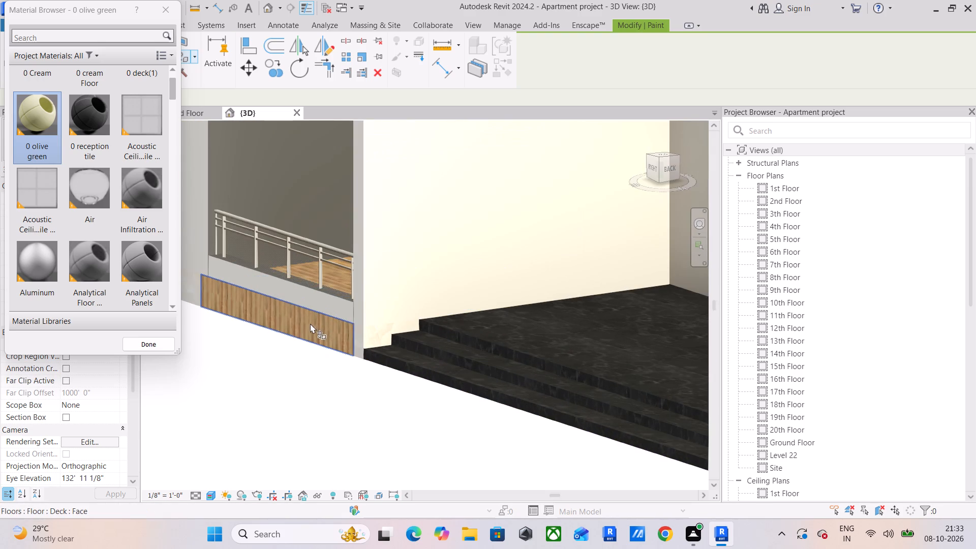
pyautogui.click(310, 323)
pyautogui.scroll(5, 370, 329)
pyautogui.click(370, 339)
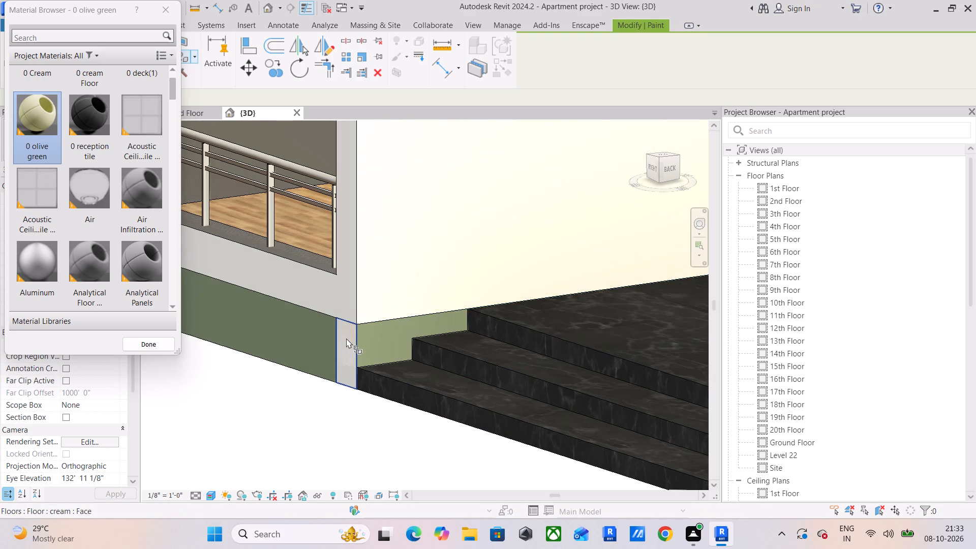
pyautogui.click(346, 338)
pyautogui.scroll(-4, 323, 339)
pyautogui.moveTo(320, 339); pyautogui.dragTo(568, 393, button='middle')
pyautogui.click(381, 337)
# Paint 0 olive green onto that wing's long side: the plinth from the corner, the recessed stretch, its return and the plinth below the balcony.
pyautogui.scroll(-3, 372, 332)
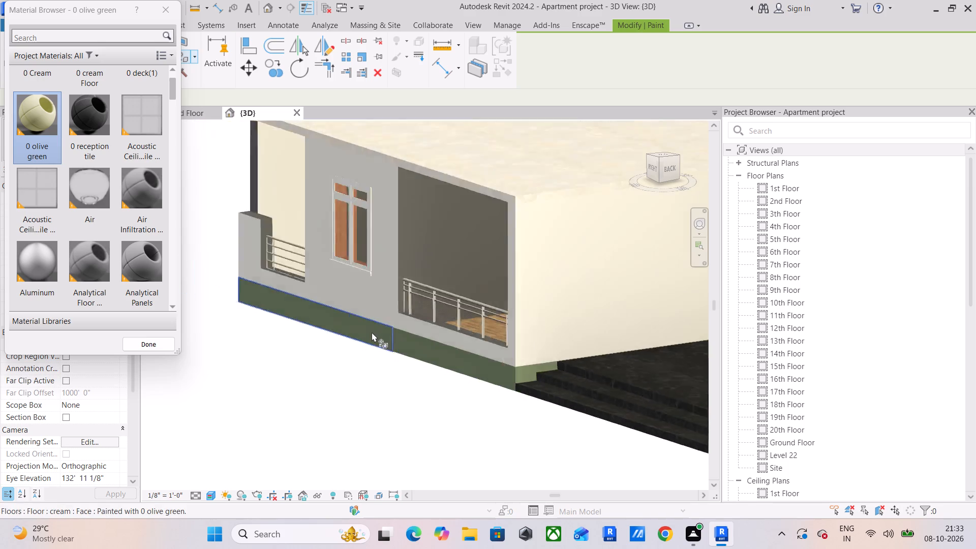
pyautogui.scroll(-10, 372, 332)
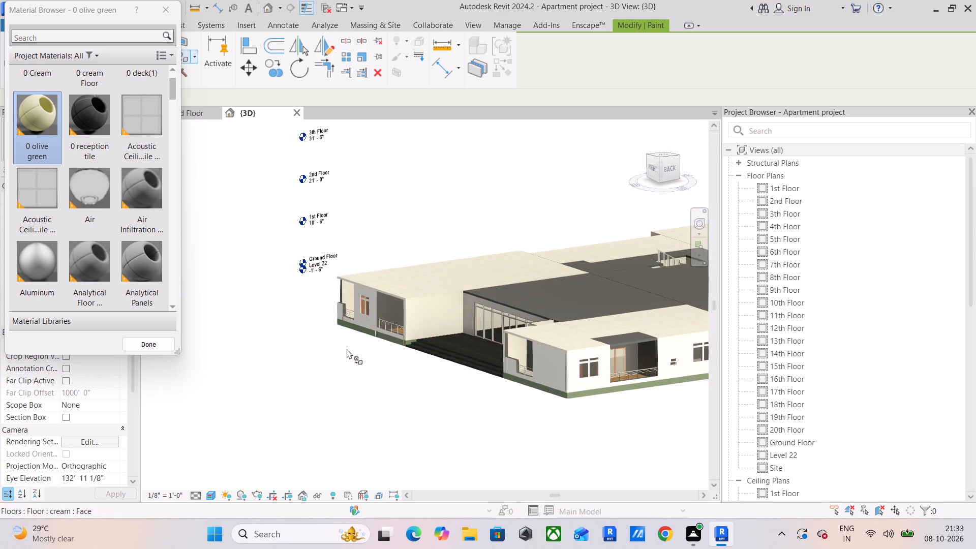
pyautogui.keyDown('shift'); pyautogui.moveTo(346, 352); pyautogui.dragTo(565, 347, button='middle'); pyautogui.keyUp('shift')
pyautogui.moveTo(570, 344); pyautogui.dragTo(297, 342, button='middle')
pyautogui.scroll(9, 505, 322)
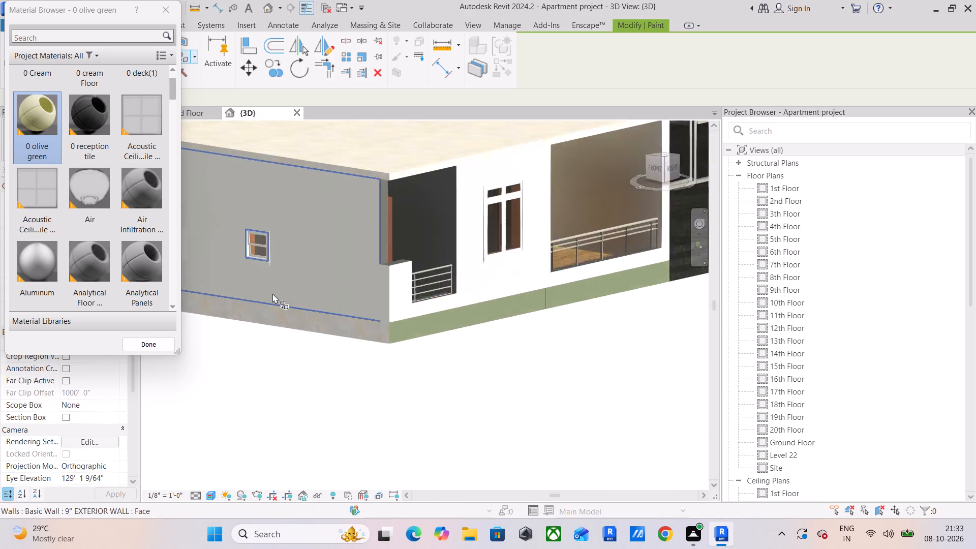
pyautogui.scroll(1, 272, 293)
pyautogui.moveTo(282, 299); pyautogui.dragTo(395, 324, button='middle')
pyautogui.click(381, 345)
pyautogui.scroll(-11, 371, 343)
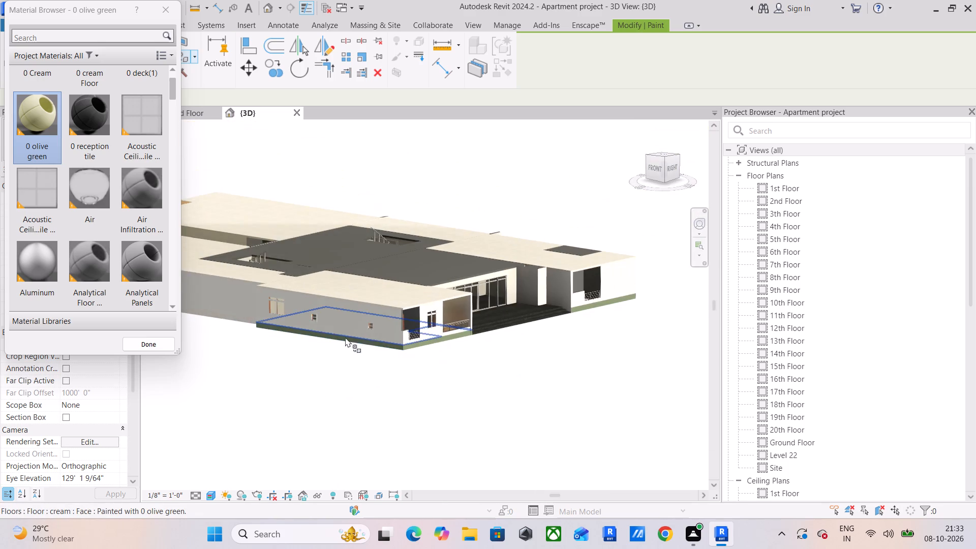
pyautogui.moveTo(273, 331); pyautogui.dragTo(657, 384, button='middle')
pyautogui.scroll(11, 569, 370)
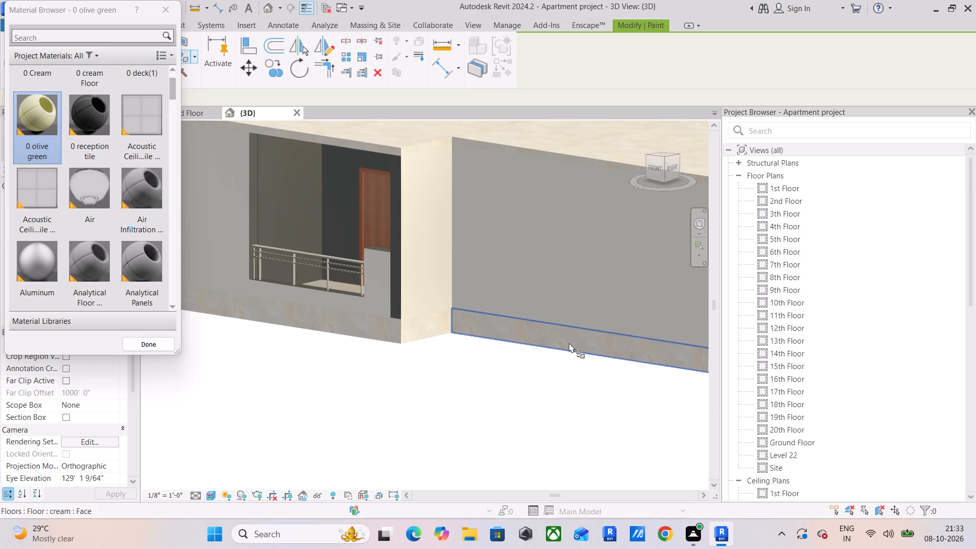
pyautogui.click(569, 343)
pyautogui.click(431, 323)
pyautogui.click(375, 323)
# Paint 0 olive green onto the narrow plinth return, the canopied end wall's plinth on both sides of its balcony, and the wooden balcony base.
pyautogui.scroll(-11, 431, 356)
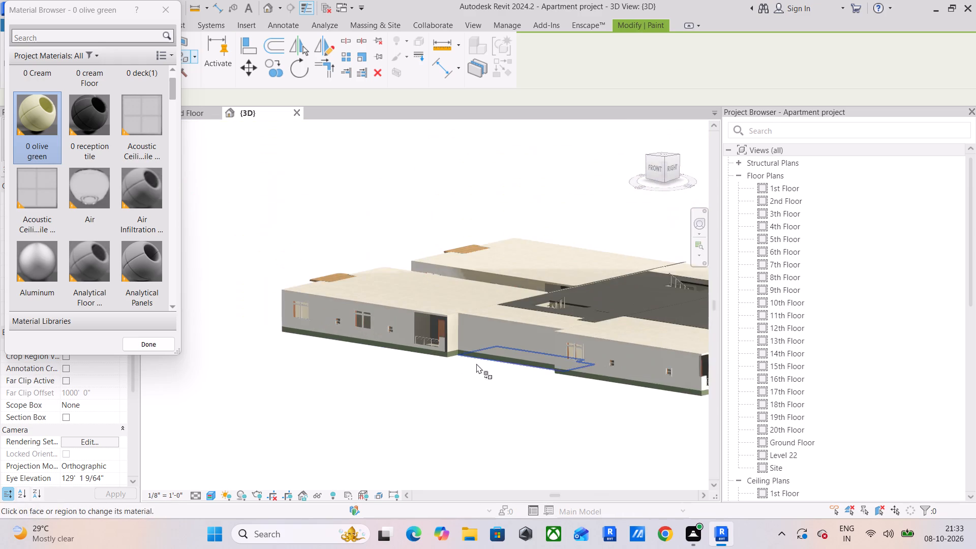
pyautogui.keyDown('shift'); pyautogui.moveTo(477, 364); pyautogui.dragTo(664, 358, button='middle'); pyautogui.keyUp('shift')
pyautogui.scroll(11, 570, 363)
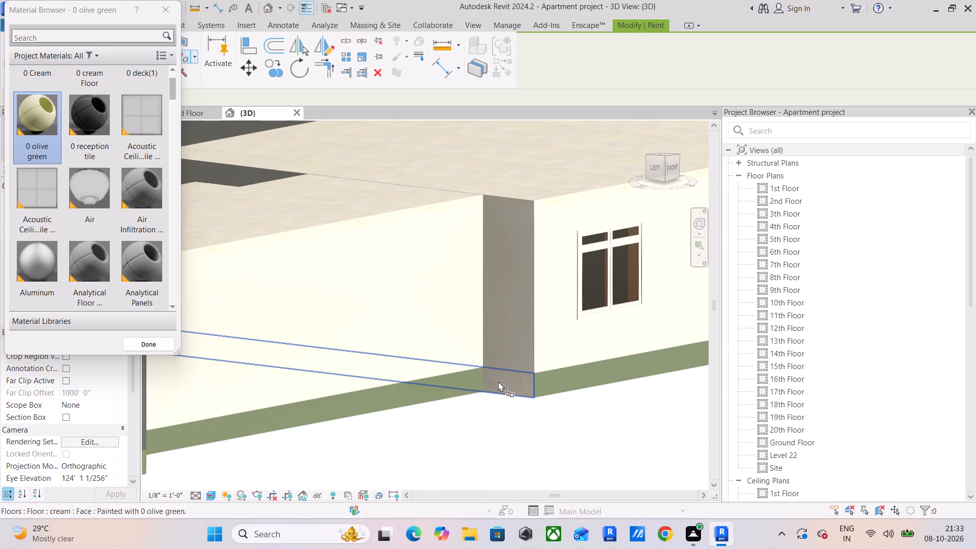
pyautogui.click(501, 380)
pyautogui.scroll(-13, 501, 380)
pyautogui.moveTo(472, 386); pyautogui.dragTo(537, 374, button='middle')
pyautogui.scroll(11, 403, 396)
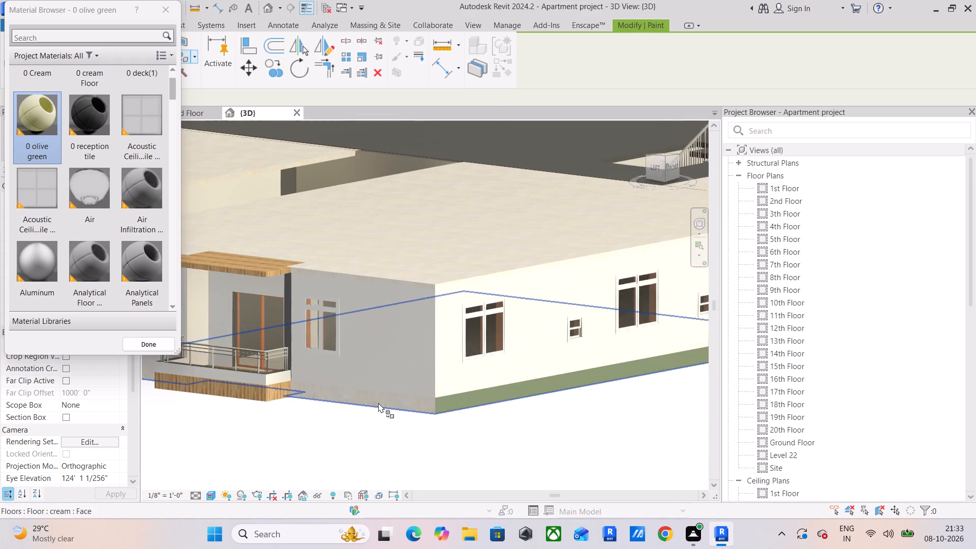
pyautogui.click(379, 398)
pyautogui.scroll(-6, 377, 396)
pyautogui.scroll(11, 296, 389)
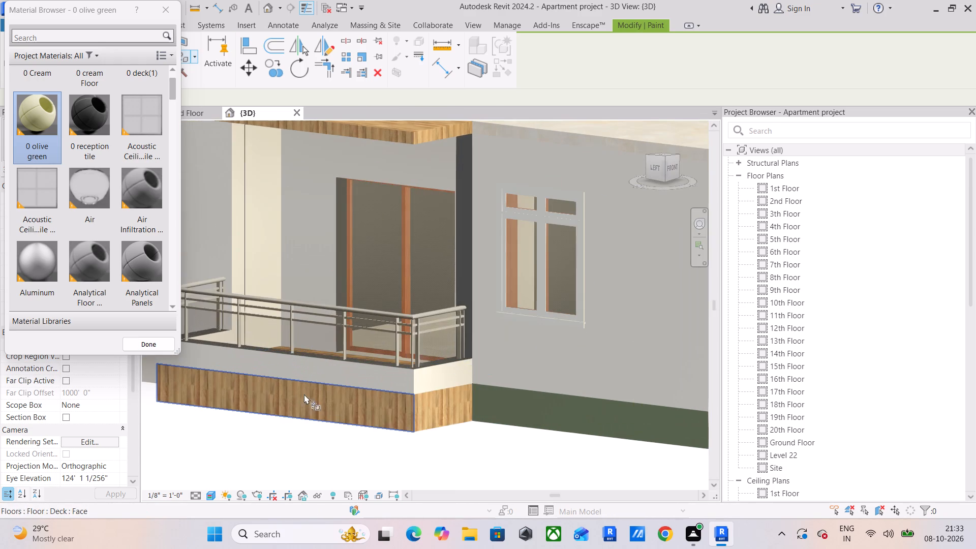
pyautogui.click(311, 401)
pyautogui.click(436, 411)
pyautogui.moveTo(335, 395); pyautogui.dragTo(555, 404, button='middle')
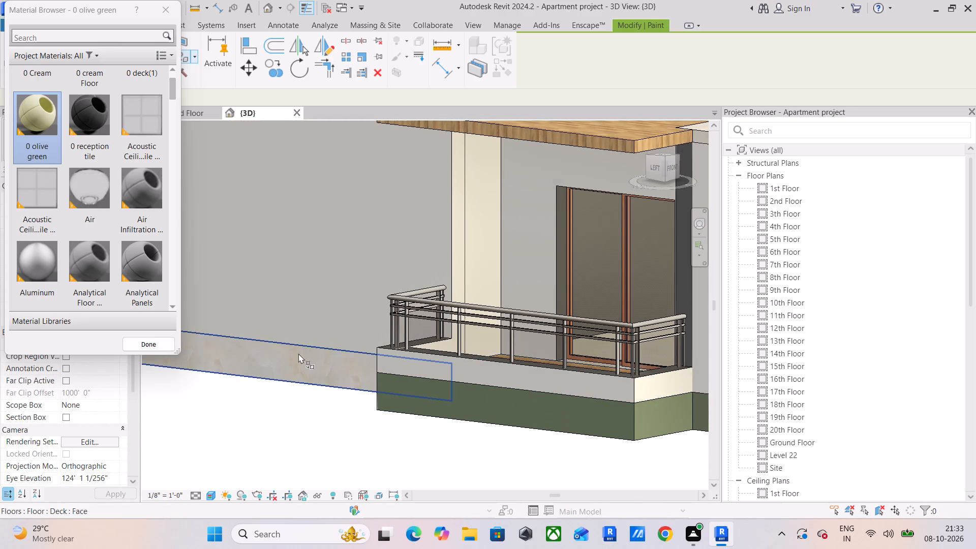
pyautogui.click(298, 353)
# Paint 0 olive green onto the same wing's inner side plinth facing the gap and the remaining plinth faces by its canopied balcony.
pyautogui.scroll(-13, 297, 357)
pyautogui.keyDown('shift'); pyautogui.moveTo(310, 384); pyautogui.dragTo(506, 380, button='middle'); pyautogui.keyUp('shift')
pyautogui.moveTo(509, 378); pyautogui.dragTo(160, 378, button='middle')
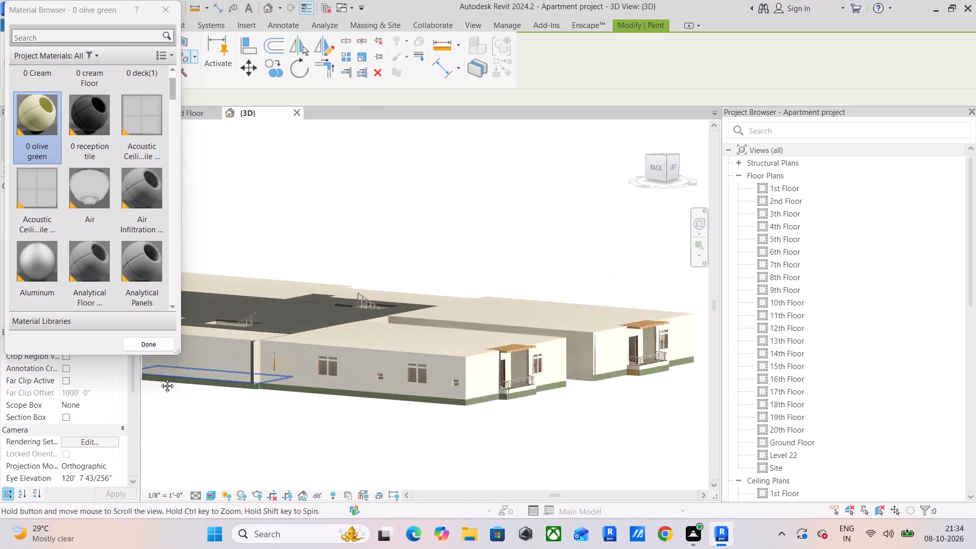
pyautogui.moveTo(160, 378); pyautogui.dragTo(152, 378, button='middle')
pyautogui.scroll(11, 563, 379)
pyautogui.click(529, 377)
pyautogui.moveTo(493, 380); pyautogui.dragTo(302, 380, button='middle')
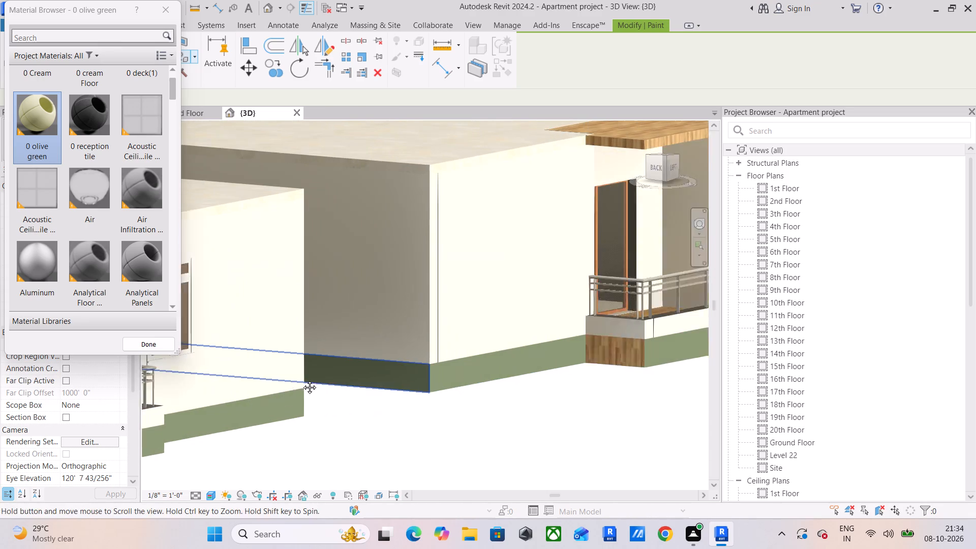
pyautogui.moveTo(302, 380); pyautogui.dragTo(277, 380, button='middle')
pyautogui.click(534, 350)
# Paint 0 olive green onto the other canopied wing's wooden balcony base side and its inner side plinth facing the gap.
pyautogui.scroll(-5, 534, 350)
pyautogui.keyDown('shift'); pyautogui.moveTo(470, 369); pyautogui.dragTo(351, 371, button='middle'); pyautogui.keyUp('shift')
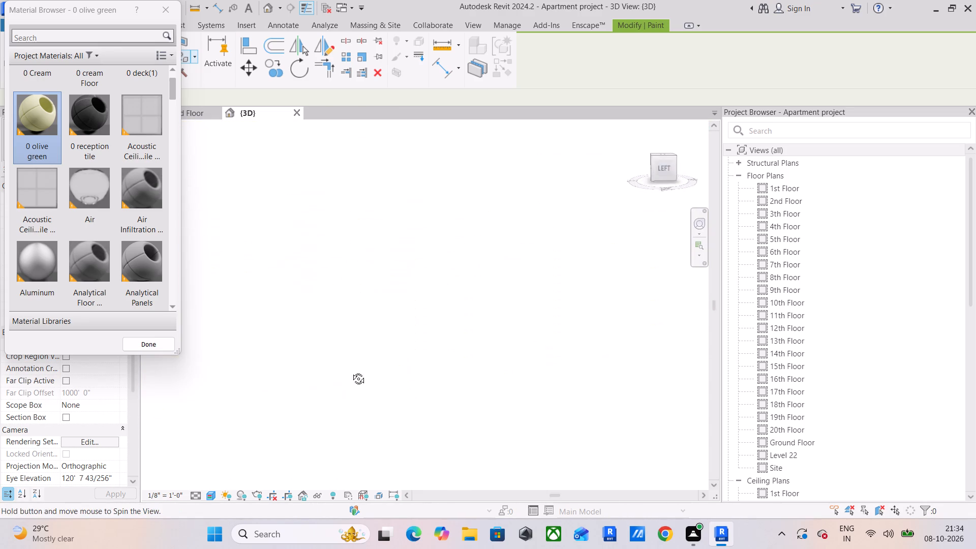
pyautogui.keyDown('shift'); pyautogui.moveTo(351, 371); pyautogui.dragTo(273, 365, button='middle'); pyautogui.keyUp('shift')
pyautogui.scroll(-5, 270, 365)
pyautogui.moveTo(277, 370); pyautogui.dragTo(617, 381, button='middle')
pyautogui.scroll(-5, 325, 340)
pyautogui.moveTo(332, 341); pyautogui.dragTo(547, 361, button='middle')
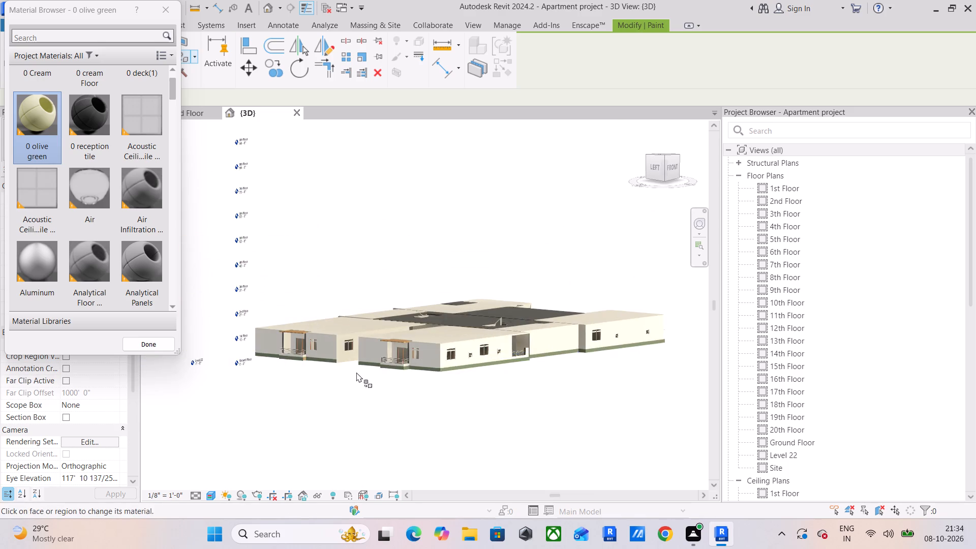
pyautogui.scroll(6, 354, 371)
pyautogui.scroll(12, 251, 343)
pyautogui.click(286, 366)
pyautogui.scroll(-4, 293, 365)
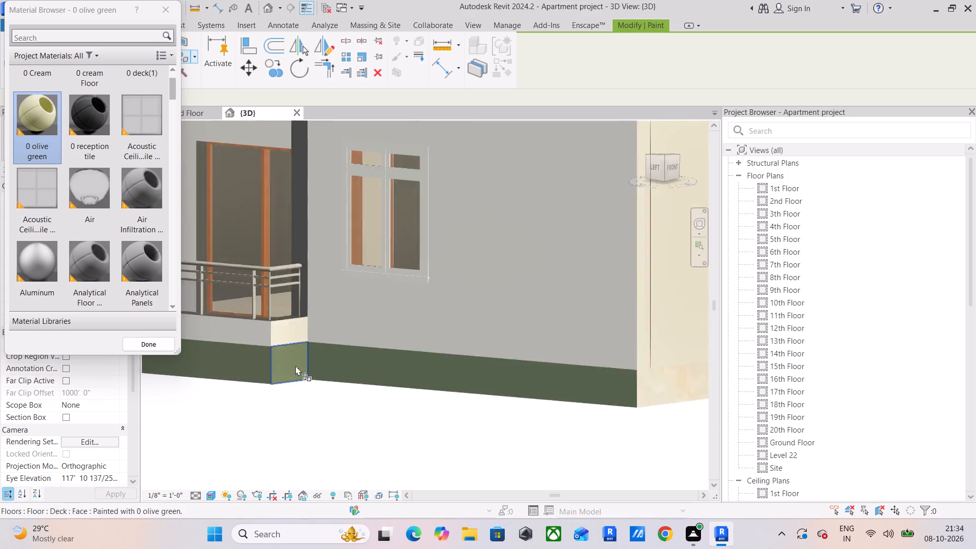
pyautogui.scroll(-3, 295, 365)
pyautogui.moveTo(486, 393); pyautogui.dragTo(384, 377, button='middle')
pyautogui.scroll(1, 480, 394)
pyautogui.click(377, 352)
# Paint 0 olive green onto the plinth at the back of the gap between the two canopied wings.
pyautogui.scroll(-4, 385, 350)
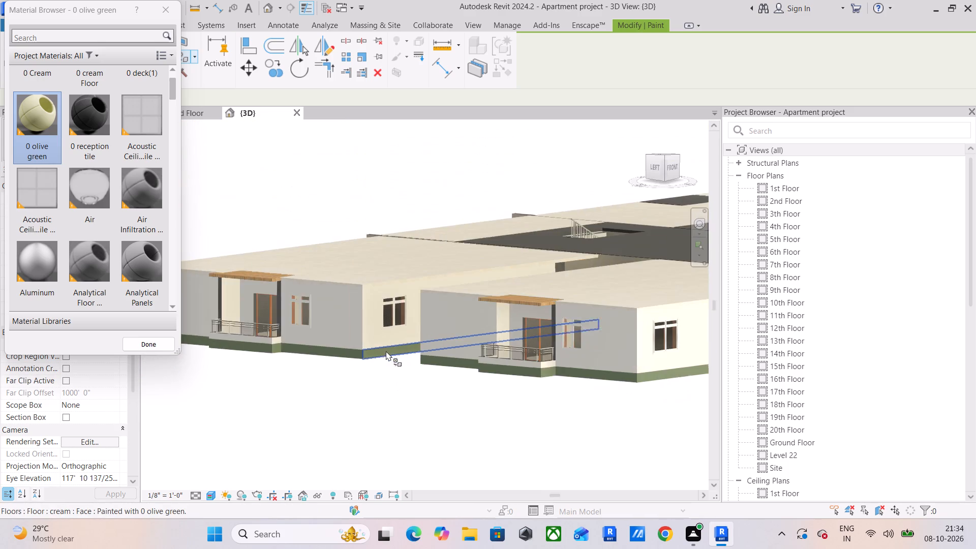
pyautogui.scroll(-6, 386, 351)
pyautogui.keyDown('shift'); pyautogui.moveTo(411, 372); pyautogui.dragTo(537, 390, button='middle'); pyautogui.keyUp('shift')
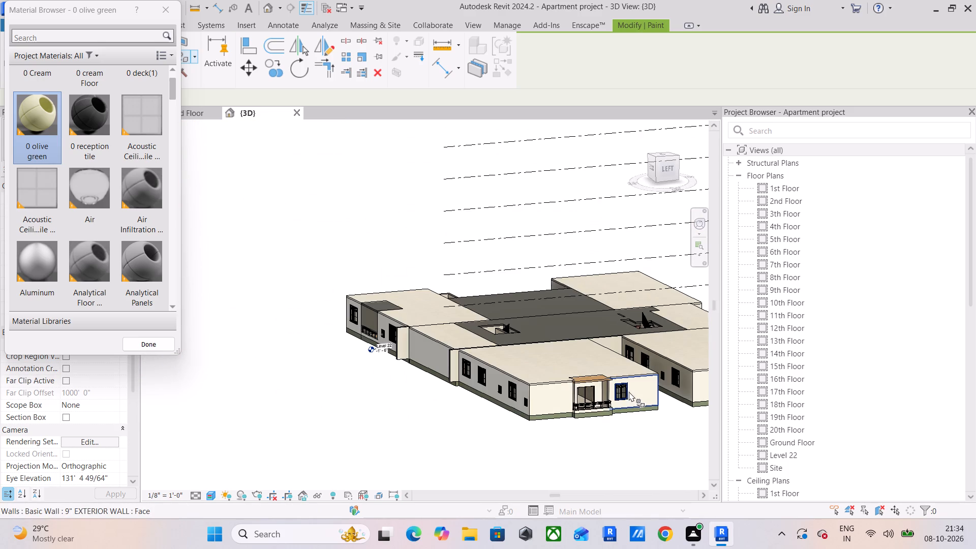
pyautogui.keyDown('shift'); pyautogui.moveTo(629, 391); pyautogui.dragTo(597, 394, button='middle'); pyautogui.keyUp('shift')
pyautogui.scroll(12, 627, 396)
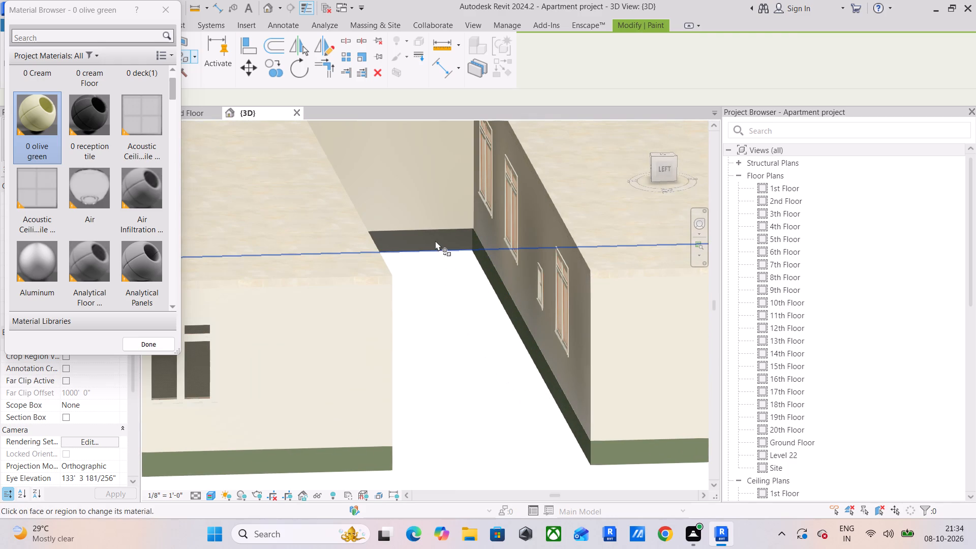
pyautogui.click(435, 240)
# Inspect the plinth from all around the building for faces still missing the olive green paint.
pyautogui.scroll(-6, 412, 263)
pyautogui.keyDown('shift'); pyautogui.moveTo(459, 338); pyautogui.dragTo(498, 306, button='middle'); pyautogui.keyUp('shift')
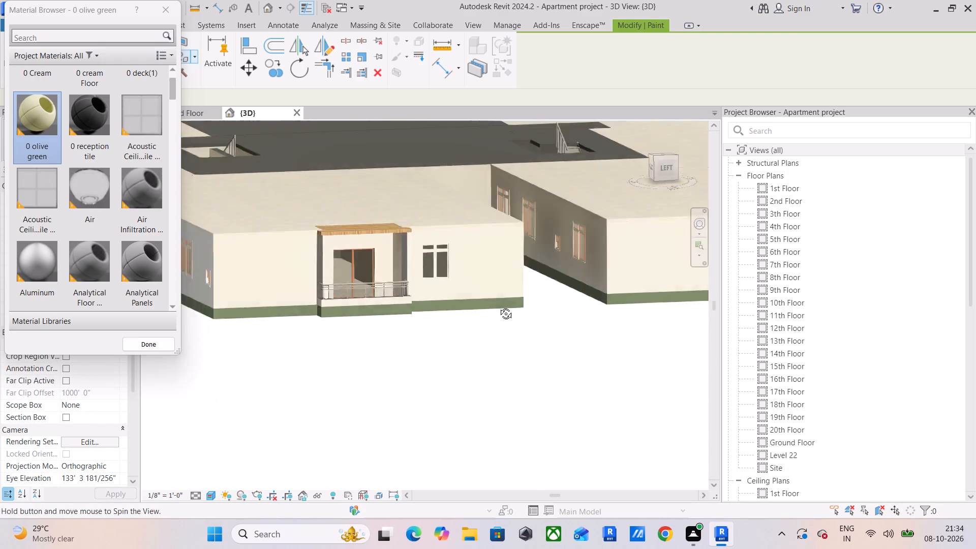
pyautogui.keyDown('shift'); pyautogui.moveTo(498, 306); pyautogui.dragTo(501, 302, button='middle'); pyautogui.keyUp('shift')
pyautogui.scroll(-2, 308, 287)
pyautogui.moveTo(315, 295); pyautogui.dragTo(458, 404, button='middle')
pyautogui.scroll(1, 459, 402)
pyautogui.scroll(-1, 366, 317)
pyautogui.moveTo(350, 318); pyautogui.dragTo(387, 382, button='middle')
pyautogui.scroll(-3, 381, 354)
pyautogui.keyDown('shift'); pyautogui.moveTo(299, 341); pyautogui.dragTo(604, 418, button='middle'); pyautogui.keyUp('shift')
pyautogui.keyDown('shift'); pyautogui.scroll(-1, 299, 341); pyautogui.keyUp('shift')
pyautogui.moveTo(599, 402); pyautogui.dragTo(264, 335, button='middle')
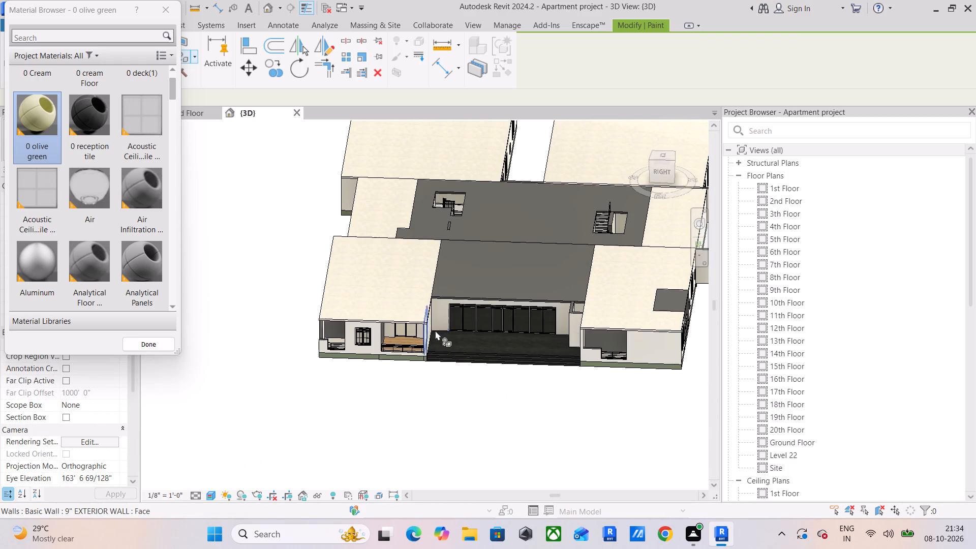
pyautogui.keyDown('shift'); pyautogui.moveTo(420, 294); pyautogui.dragTo(548, 236, button='middle'); pyautogui.keyUp('shift')
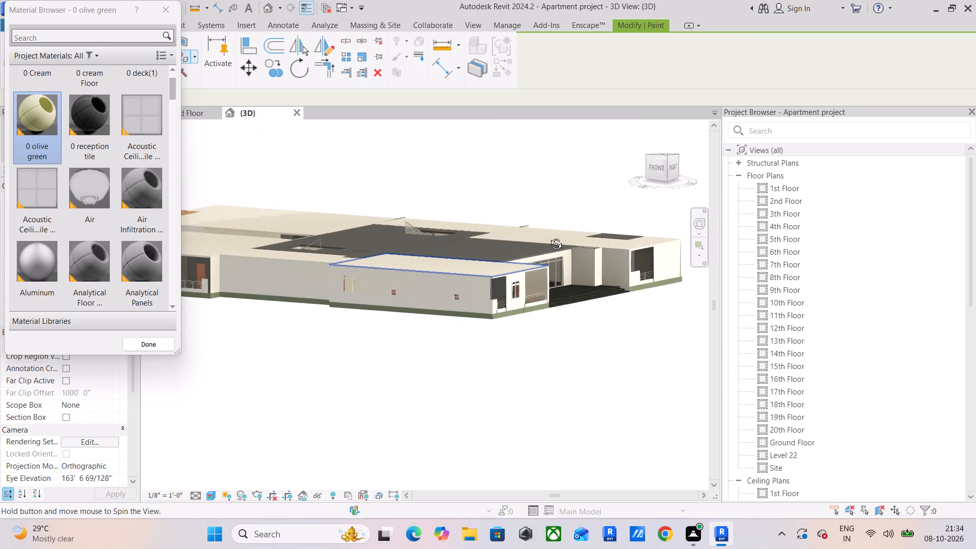
pyautogui.keyDown('shift'); pyautogui.moveTo(548, 236); pyautogui.dragTo(410, 237, button='middle'); pyautogui.keyUp('shift')
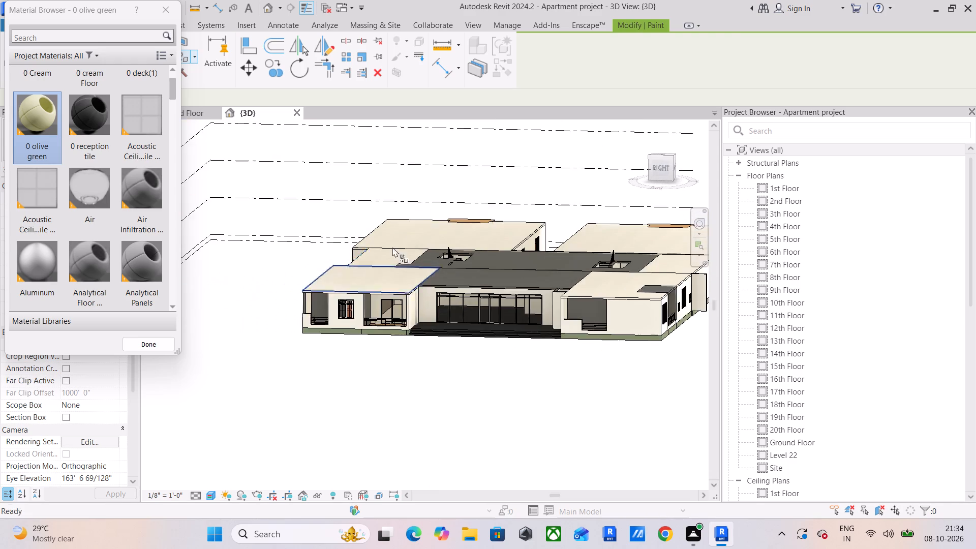
# Paint 0 olive green onto the outer vertical wall end above the parapet at the corner balcony opening, near the small side window.
pyautogui.scroll(5, 288, 291)
pyautogui.scroll(6, 322, 340)
pyautogui.keyDown('shift'); pyautogui.moveTo(305, 348); pyautogui.dragTo(356, 348, button='middle'); pyautogui.keyUp('shift')
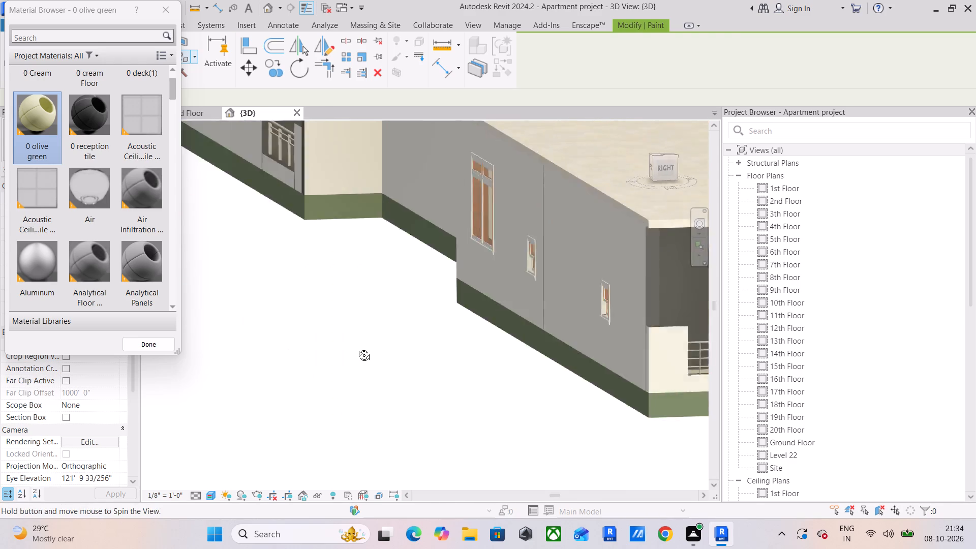
pyautogui.keyDown('shift'); pyautogui.moveTo(356, 348); pyautogui.dragTo(378, 343, button='middle'); pyautogui.keyUp('shift')
pyautogui.moveTo(405, 335); pyautogui.dragTo(0, 289, button='middle')
pyautogui.moveTo(331, 276); pyautogui.dragTo(302, 369, button='middle')
pyautogui.scroll(2, 463, 283)
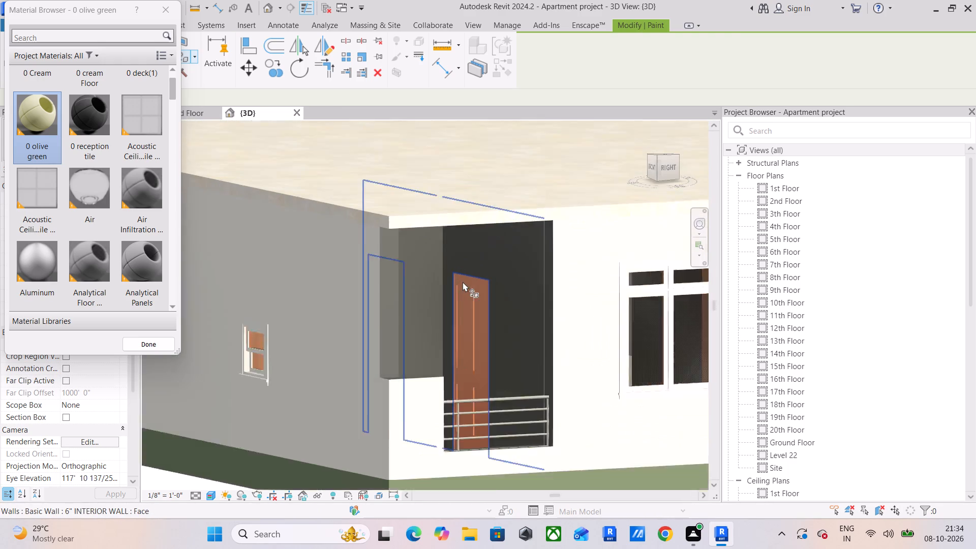
pyautogui.scroll(2, 463, 282)
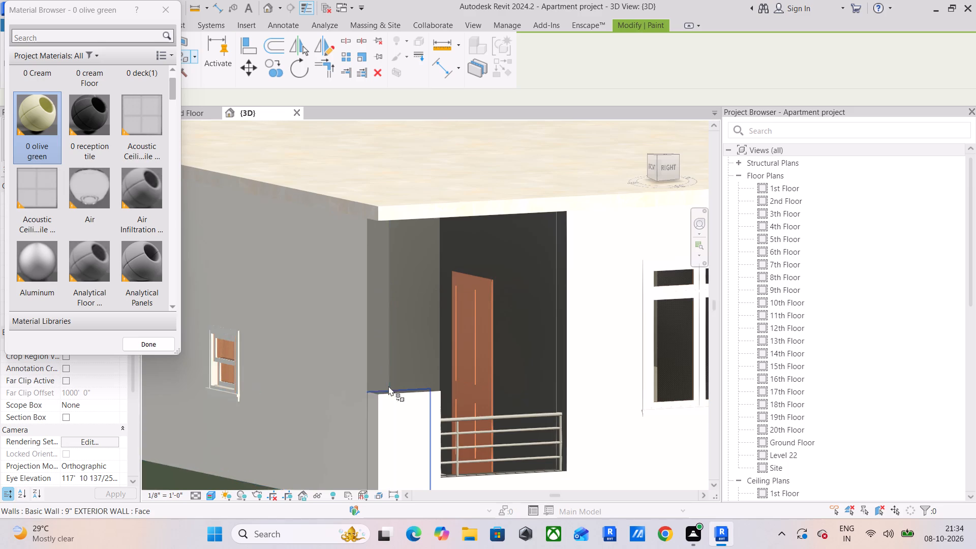
pyautogui.scroll(-4, 388, 386)
pyautogui.keyDown('shift'); pyautogui.moveTo(433, 398); pyautogui.dragTo(407, 409, button='middle'); pyautogui.keyUp('shift')
pyautogui.moveTo(396, 408); pyautogui.dragTo(482, 340, button='middle')
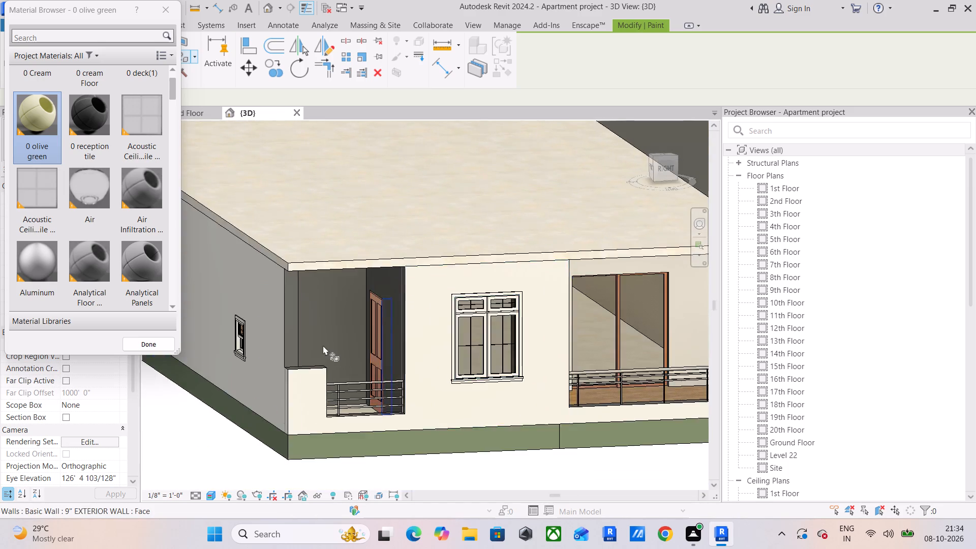
pyautogui.scroll(4, 280, 331)
pyautogui.click(302, 315)
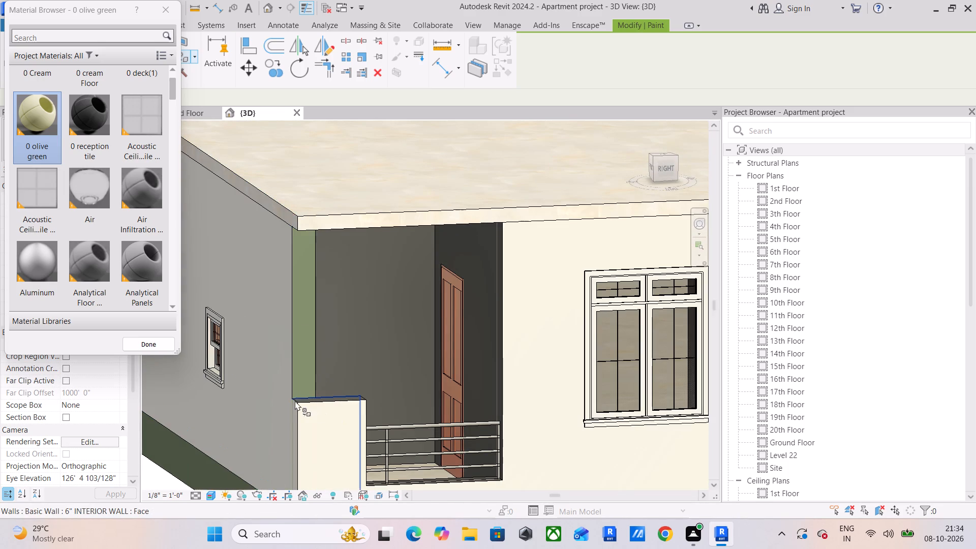
# Paint 0 olive green onto the opposite vertical jamb of the same corner balcony opening, beside the railing's end.
pyautogui.keyDown('shift'); pyautogui.moveTo(295, 400); pyautogui.dragTo(299, 415, button='middle'); pyautogui.keyUp('shift')
pyautogui.moveTo(304, 416); pyautogui.dragTo(261, 239, button='middle')
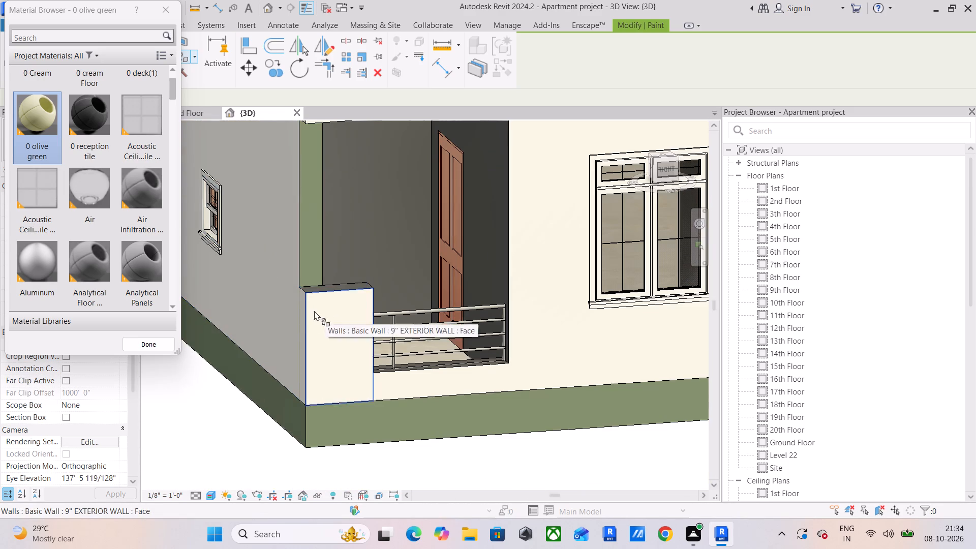
pyautogui.scroll(4, 295, 317)
pyautogui.keyDown('shift'); pyautogui.moveTo(317, 340); pyautogui.dragTo(344, 340, button='middle'); pyautogui.keyUp('shift')
pyautogui.moveTo(389, 338); pyautogui.dragTo(27, 338, button='middle')
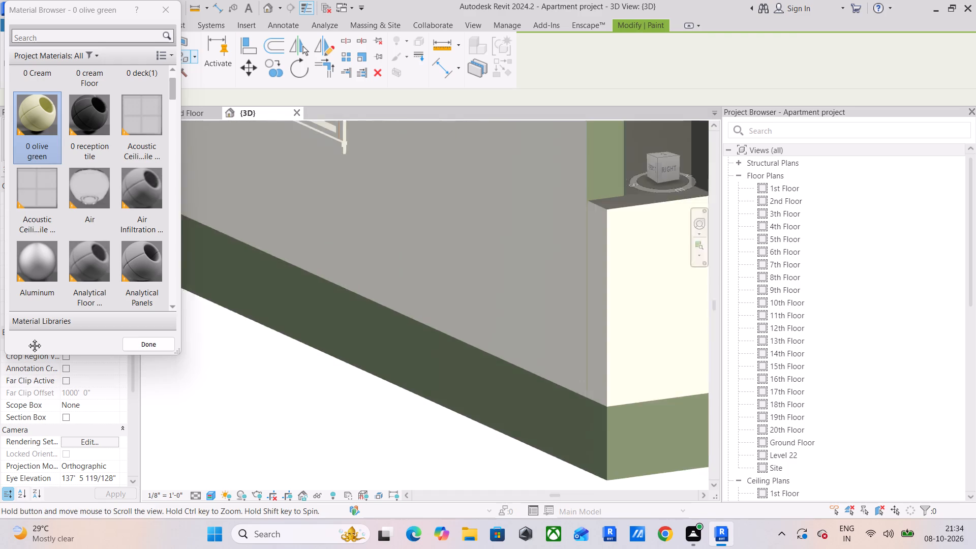
pyautogui.moveTo(27, 338); pyautogui.dragTo(14, 338, button='middle')
pyautogui.scroll(-4, 376, 348)
pyautogui.scroll(-4, 463, 329)
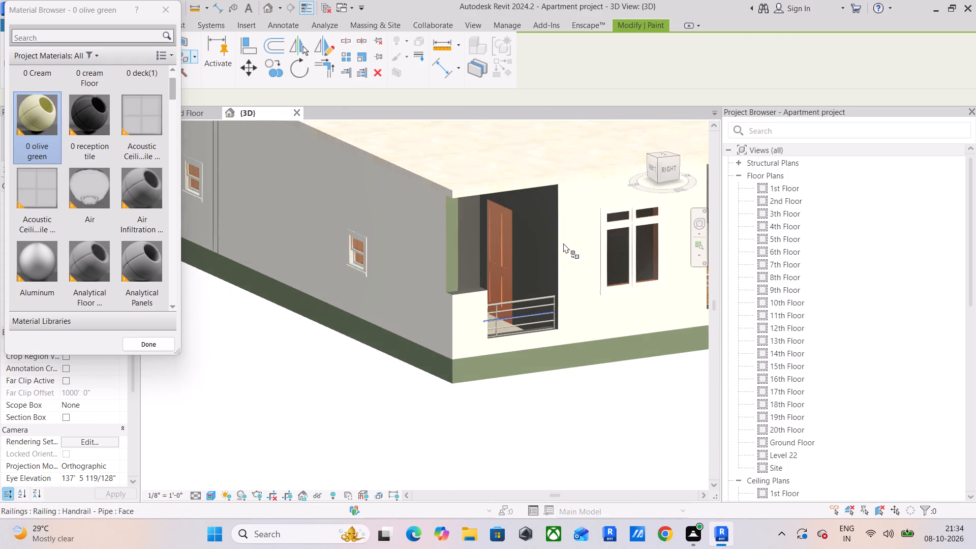
pyautogui.scroll(14, 563, 240)
pyautogui.click(521, 290)
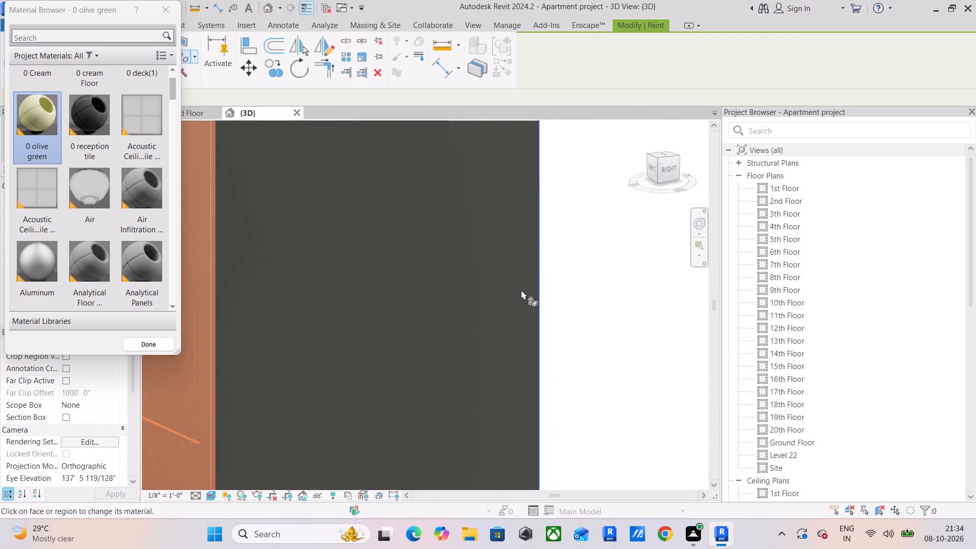
pyautogui.scroll(-12, 519, 291)
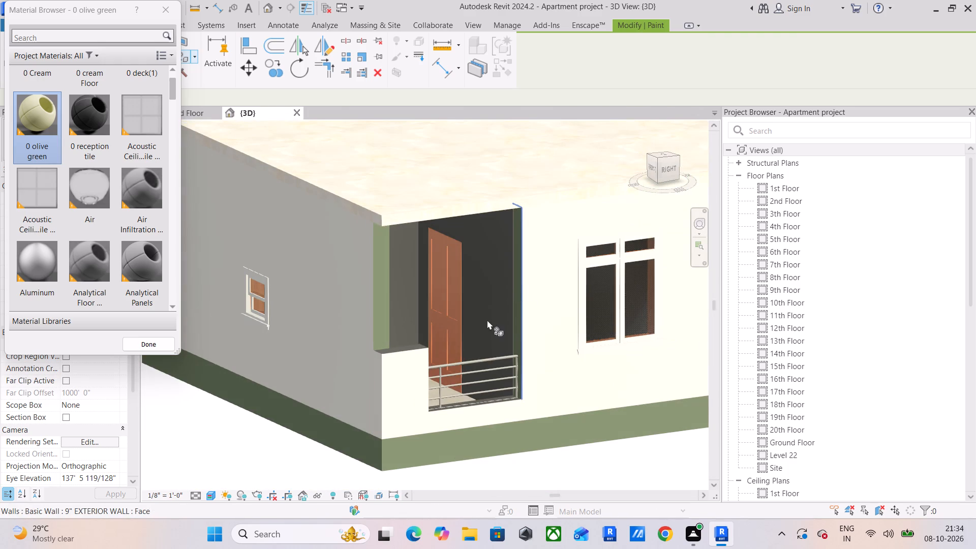
# Paint 0 Cream onto the grey 6" interior wall face inside the wing-end balcony beside the black entrance steps.
pyautogui.moveTo(454, 353); pyautogui.dragTo(271, 367, button='middle')
pyautogui.scroll(-3, 442, 366)
pyautogui.scroll(4, 646, 295)
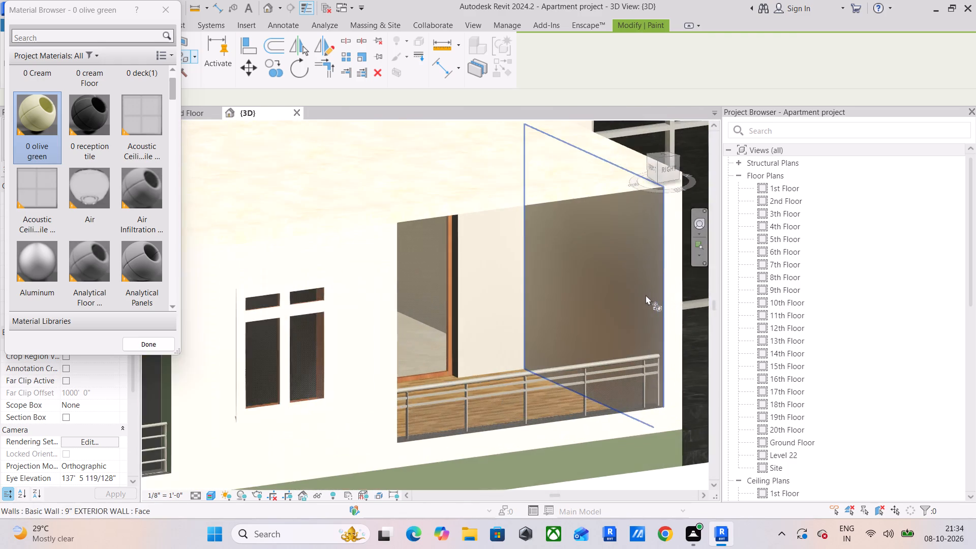
pyautogui.moveTo(598, 310); pyautogui.dragTo(369, 355, button='middle')
pyautogui.scroll(5, 448, 346)
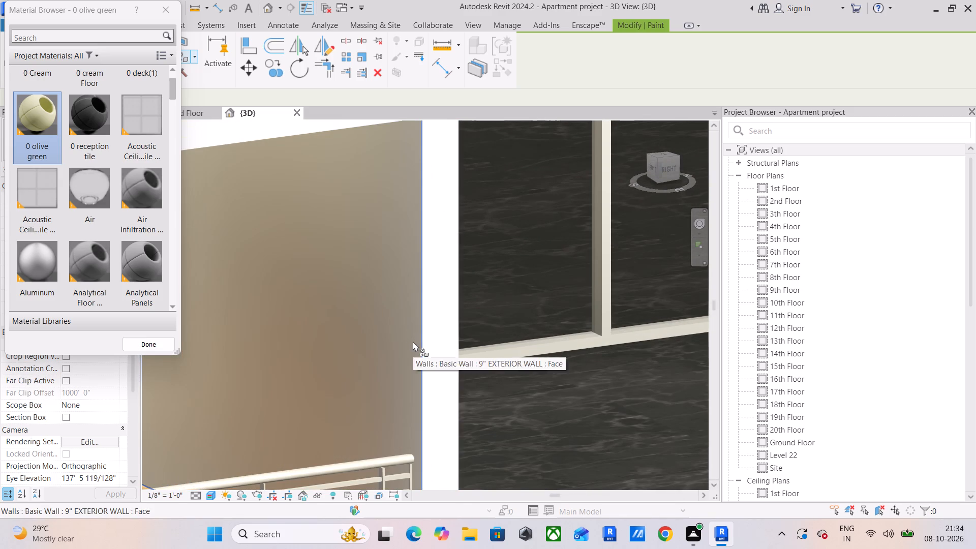
pyautogui.scroll(-11, 413, 341)
pyautogui.keyDown('shift'); pyautogui.moveTo(441, 368); pyautogui.dragTo(309, 358, button='middle'); pyautogui.keyUp('shift')
pyautogui.moveTo(292, 358); pyautogui.dragTo(296, 358, button='middle')
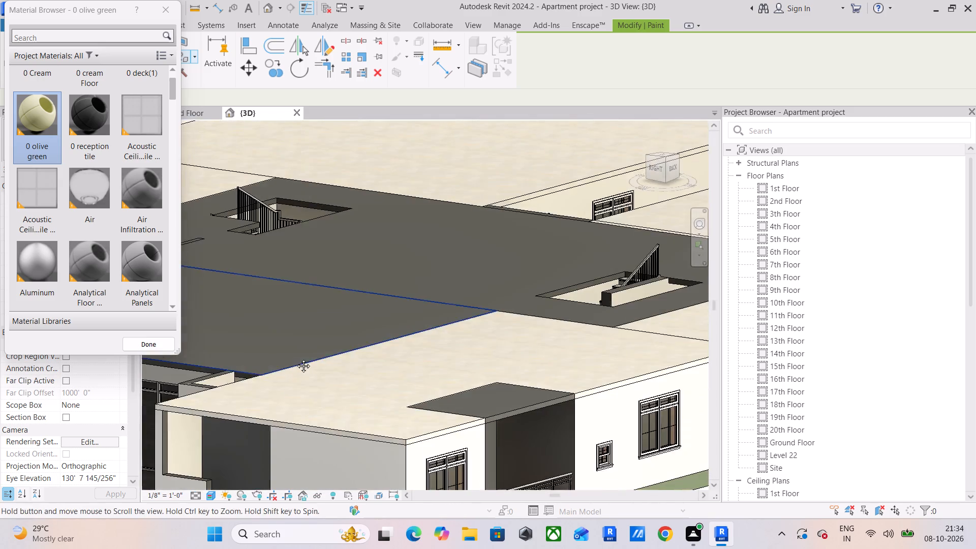
pyautogui.moveTo(296, 358); pyautogui.dragTo(482, 323, button='middle')
pyautogui.moveTo(345, 350); pyautogui.dragTo(490, 335, button='middle')
pyautogui.moveTo(231, 358); pyautogui.dragTo(547, 356, button='middle')
pyautogui.scroll(2, 354, 349)
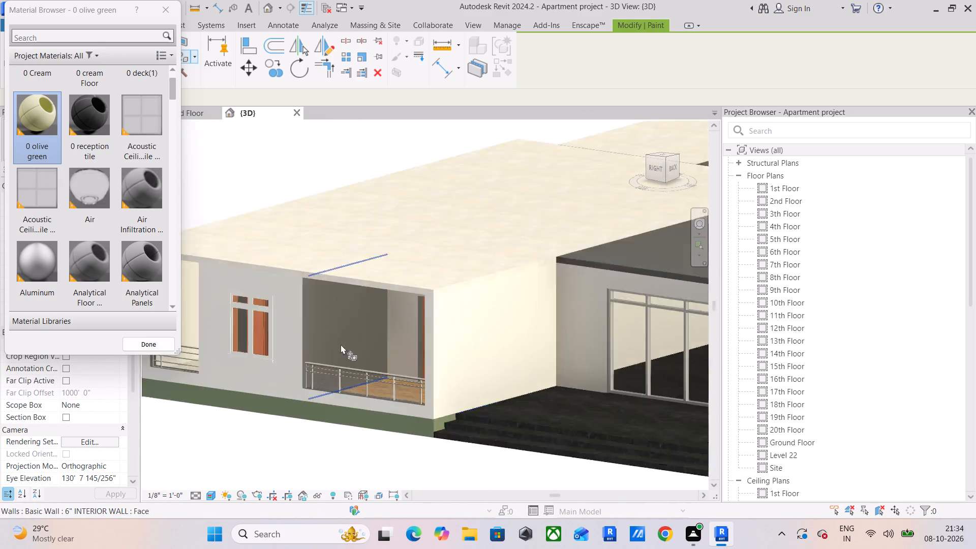
pyautogui.scroll(7, 341, 344)
pyautogui.scroll(-5, 301, 329)
pyautogui.scroll(4, 75, 194)
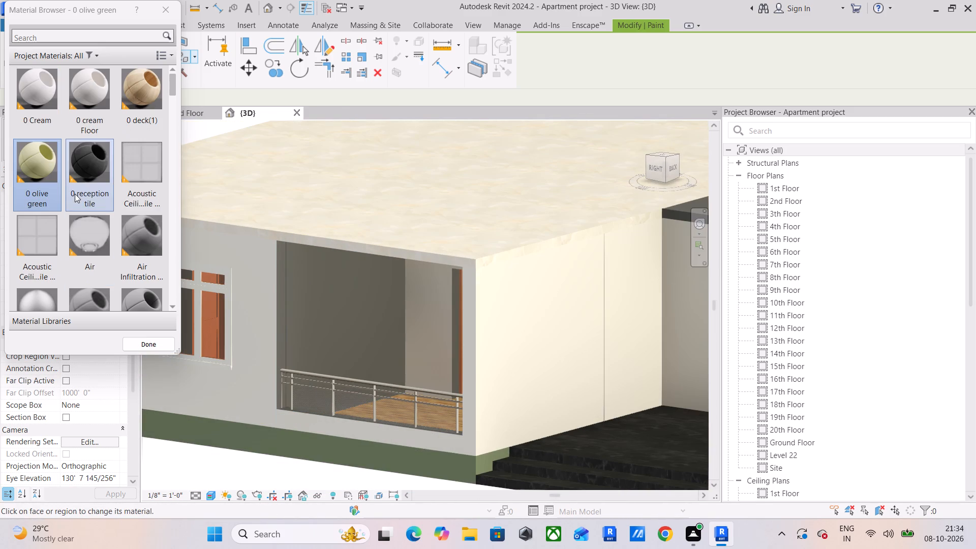
pyautogui.moveTo(37, 94); pyautogui.dragTo(38, 99)
pyautogui.click(315, 309)
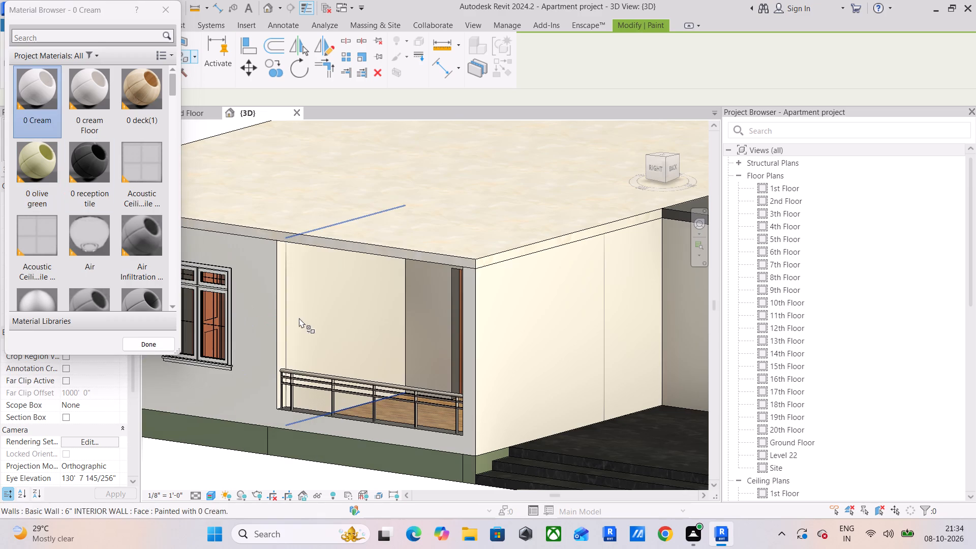
pyautogui.scroll(-5, 276, 329)
pyautogui.click(254, 435)
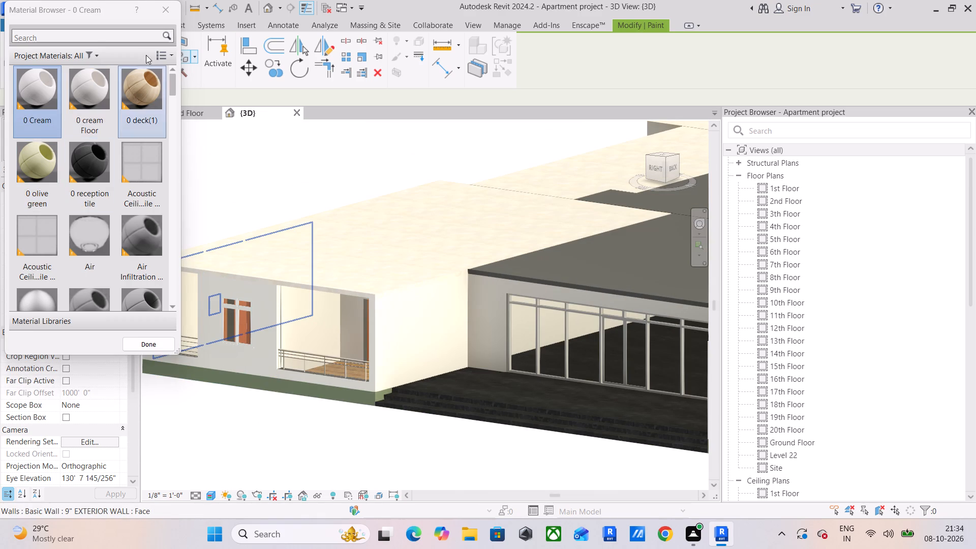
pyautogui.click(168, 3)
# Examine the entrance facade and the railed balcony on the opposite wing for walls still lacking the cream finish.
pyautogui.scroll(-10, 272, 277)
pyautogui.moveTo(278, 288); pyautogui.dragTo(327, 294, button='middle')
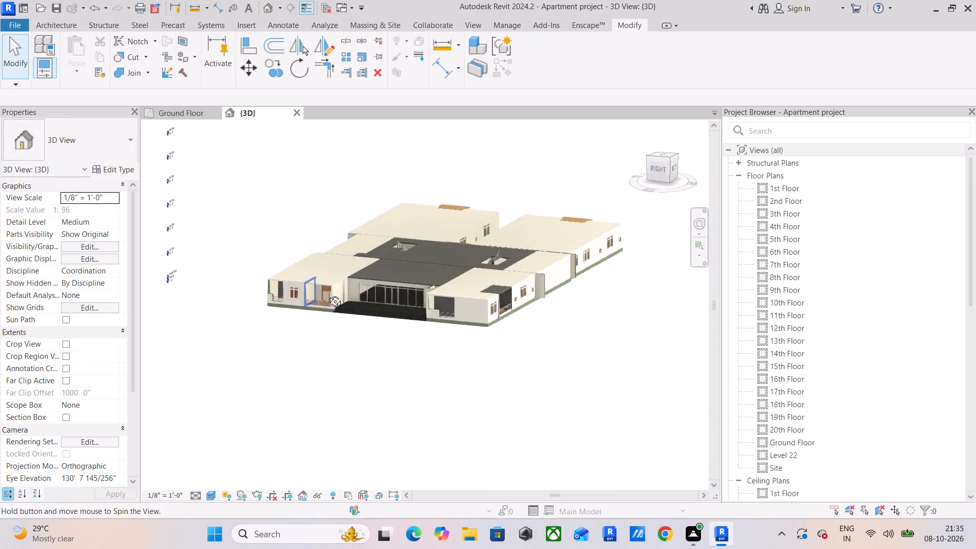
pyautogui.moveTo(327, 294); pyautogui.dragTo(404, 277, button='middle')
pyautogui.scroll(6, 581, 301)
pyautogui.moveTo(525, 295); pyautogui.dragTo(498, 326, button='middle')
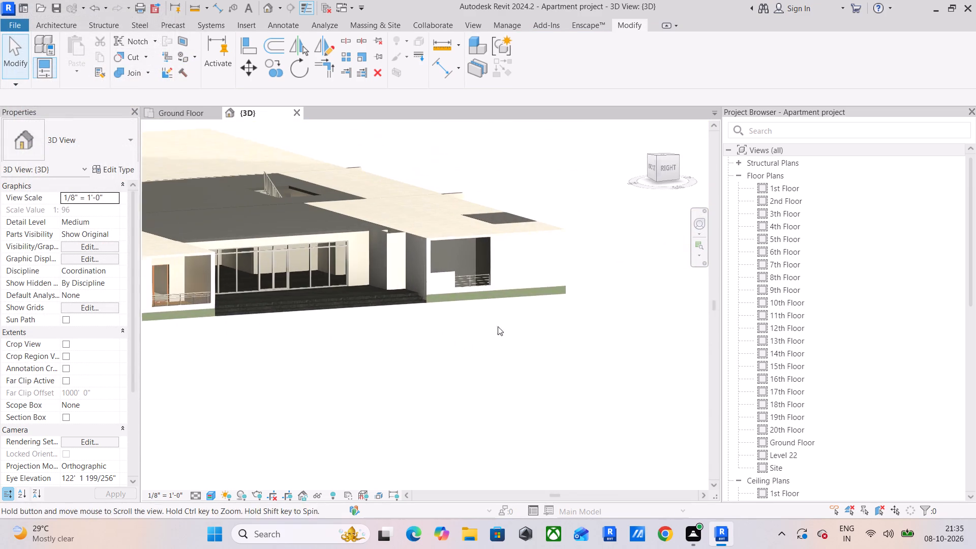
pyautogui.moveTo(498, 326); pyautogui.dragTo(498, 326, button='middle')
pyautogui.scroll(-1, 292, 281)
pyautogui.moveTo(292, 281); pyautogui.dragTo(384, 281, button='middle')
pyautogui.moveTo(504, 272); pyautogui.dragTo(430, 302, button='middle')
pyautogui.scroll(11, 485, 297)
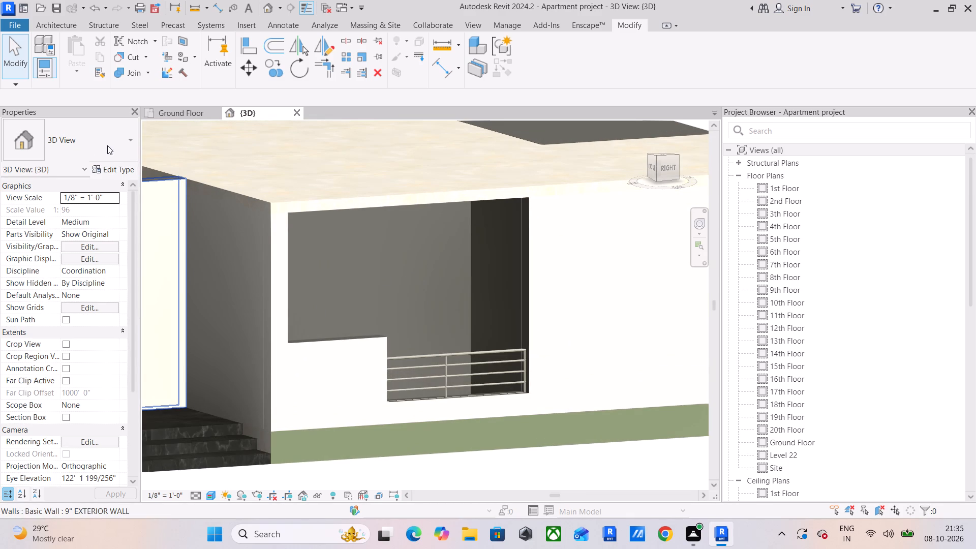
# Check the layer materials in the structure of the 4.5" PARTISIAN WALL type.
pyautogui.click(60, 25)
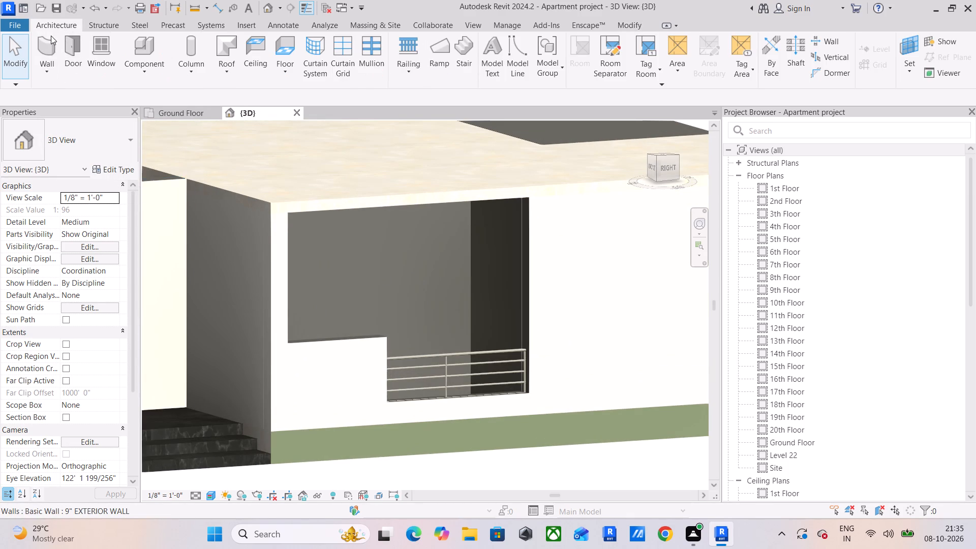
pyautogui.click(51, 36)
pyautogui.click(92, 134)
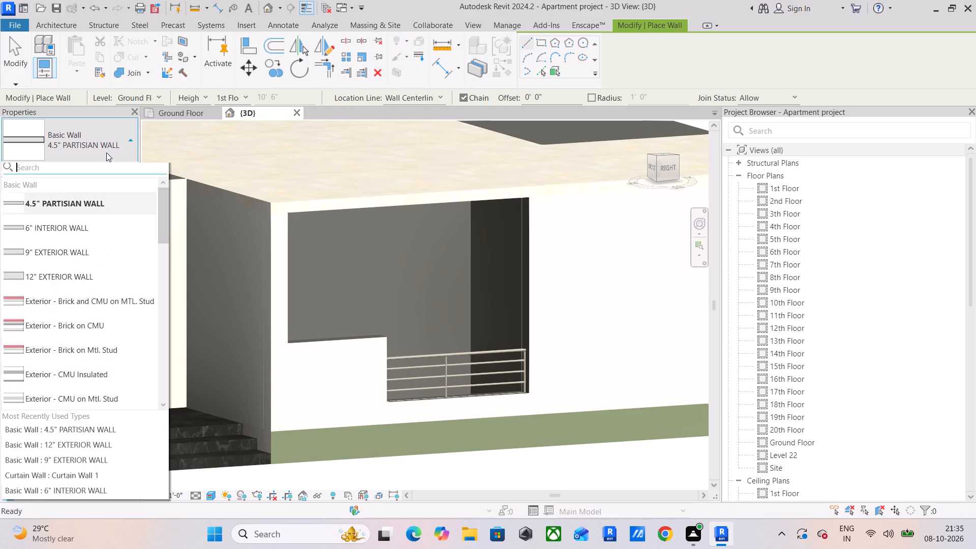
pyautogui.click(108, 146)
pyautogui.click(109, 166)
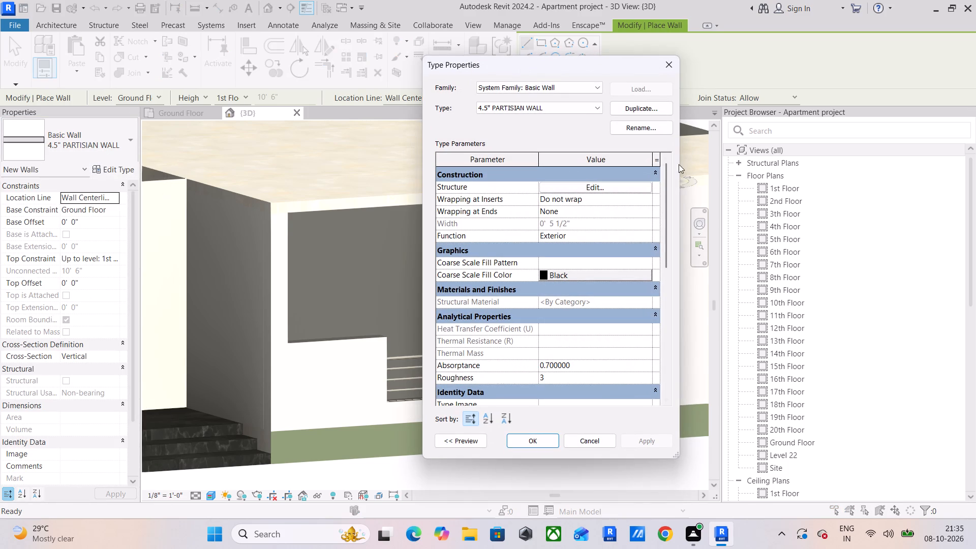
pyautogui.click(614, 185)
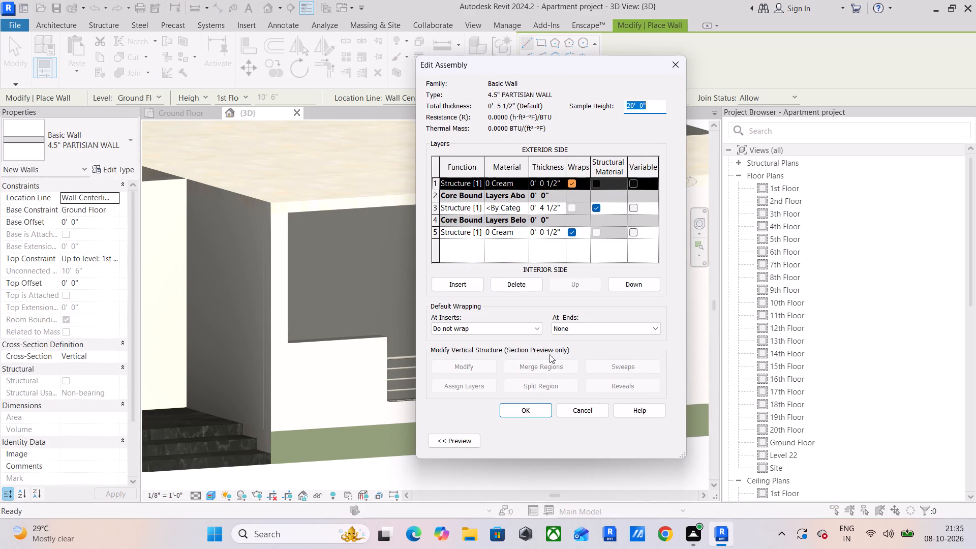
pyautogui.click(534, 407)
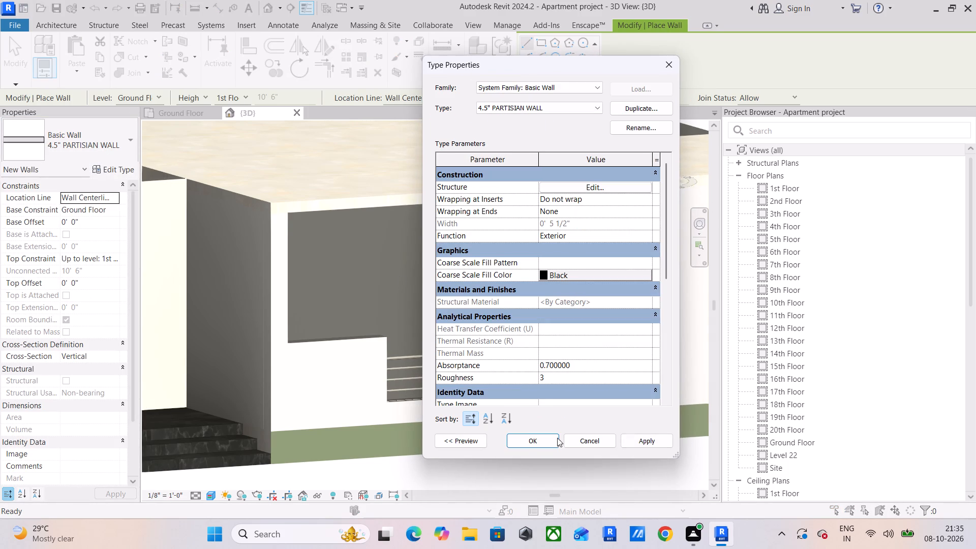
pyautogui.click(525, 440)
# Set both 1/2" outer layers of the 6" INTERIOR WALL type to the 0 Cream material.
pyautogui.click(88, 136)
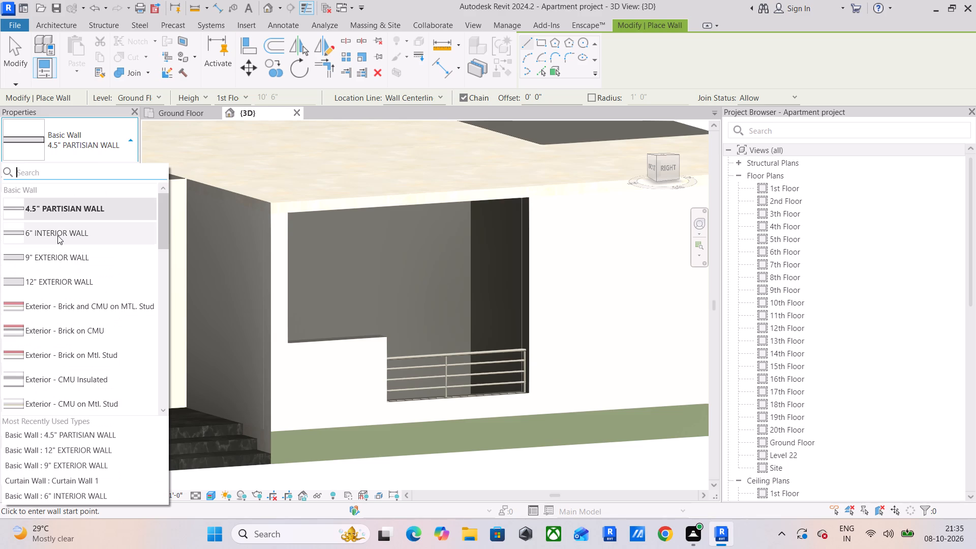
pyautogui.click(57, 236)
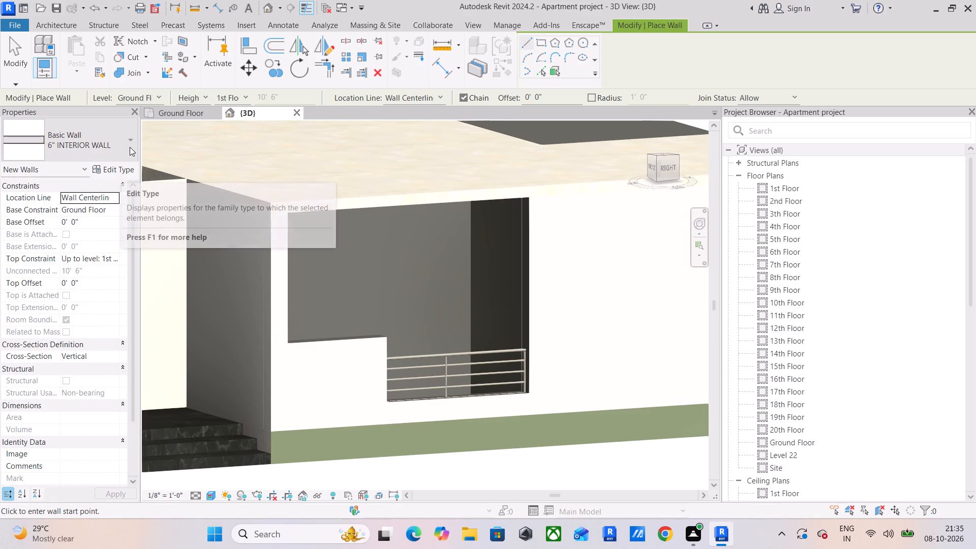
pyautogui.click(122, 173)
pyautogui.click(587, 189)
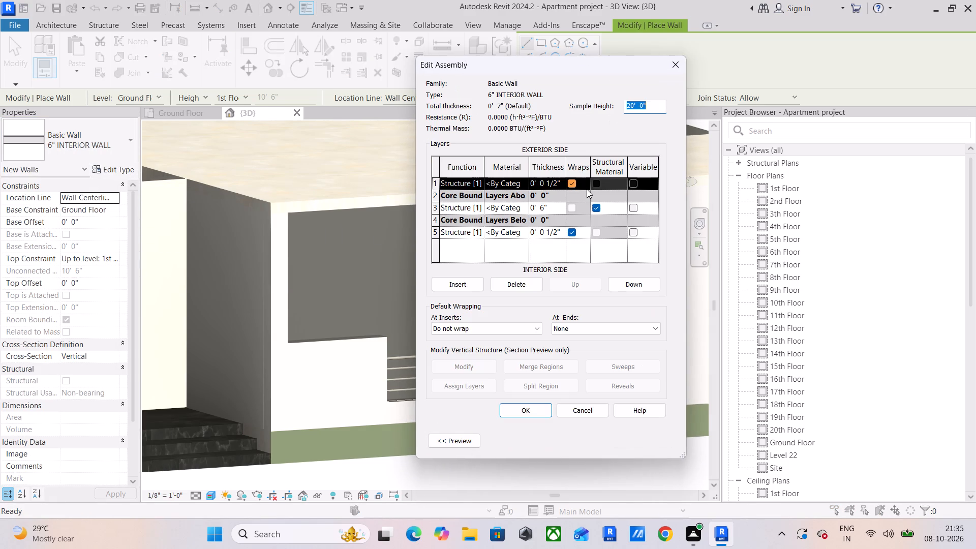
pyautogui.click(525, 181)
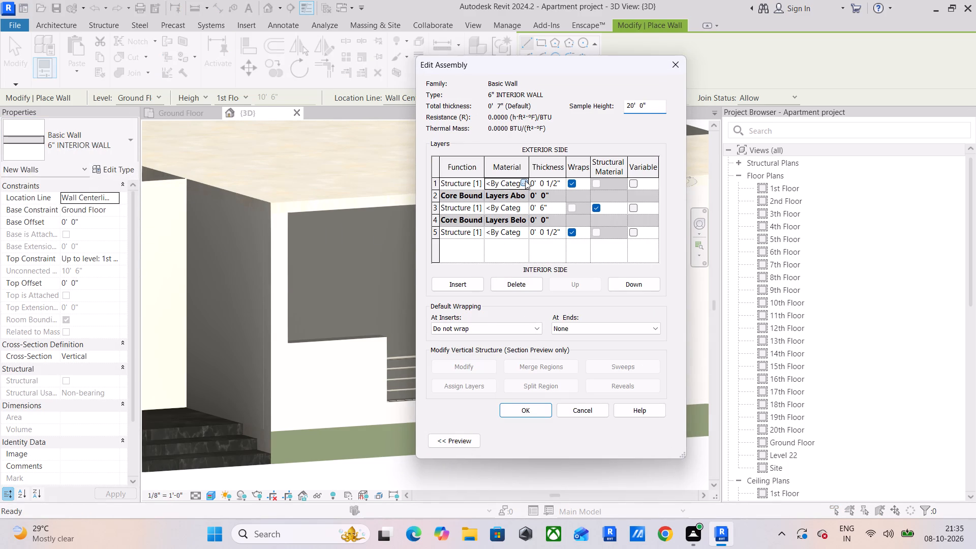
pyautogui.click(155, 249)
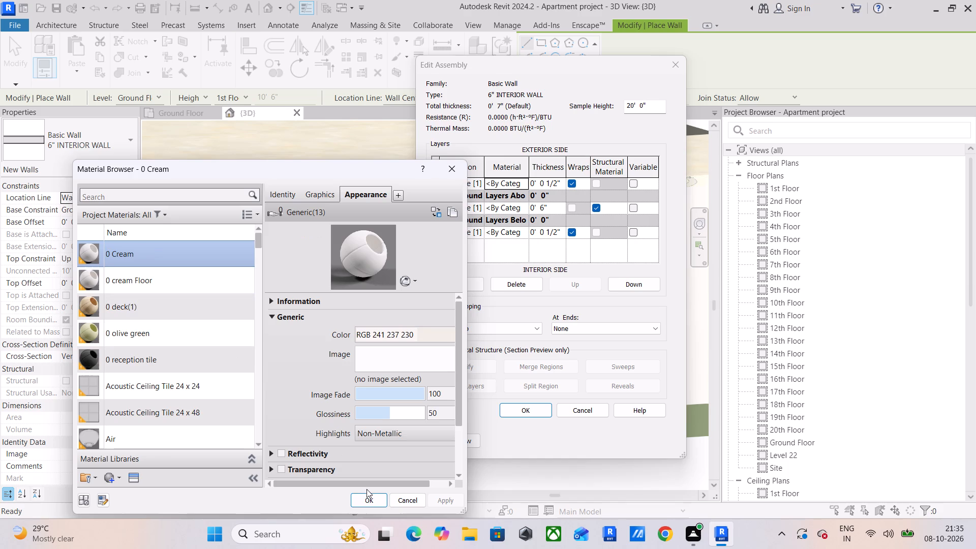
pyautogui.click(371, 497)
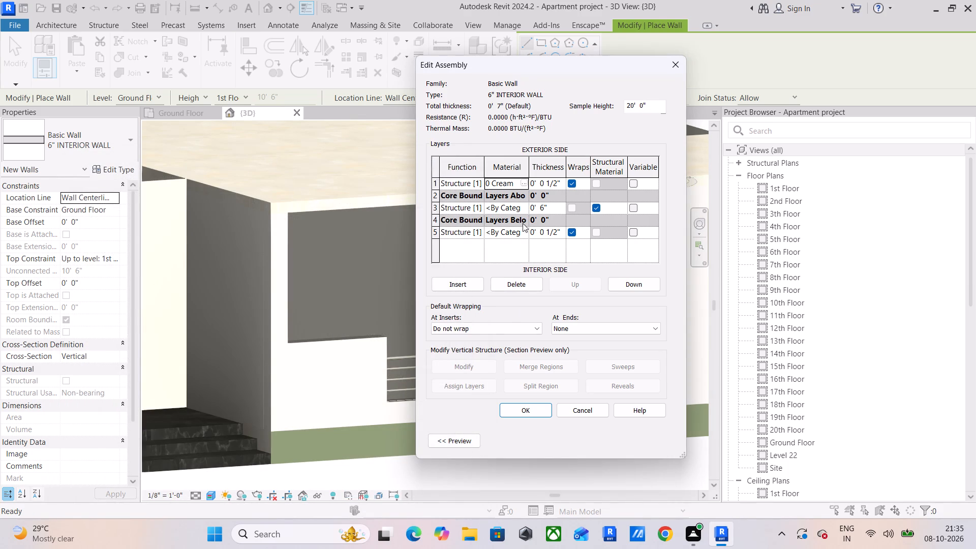
pyautogui.click(525, 234)
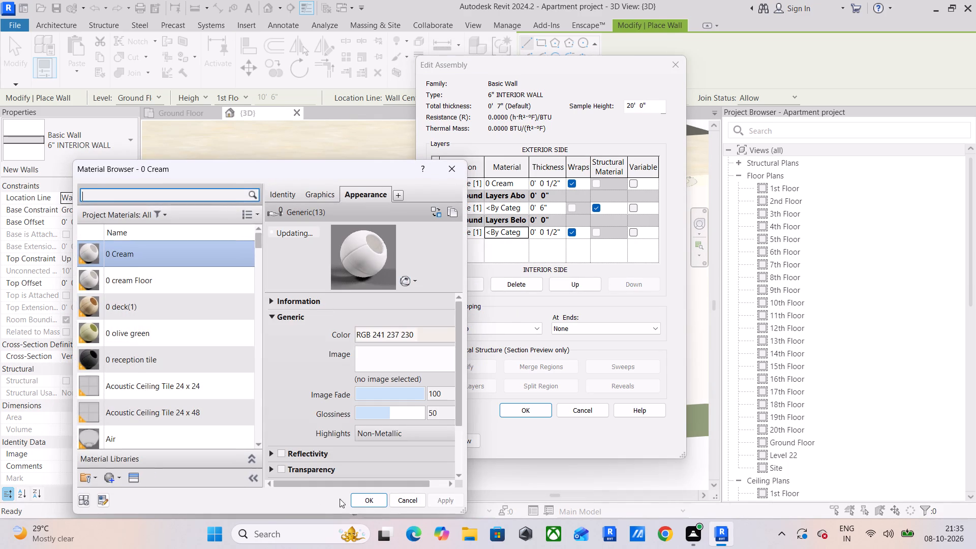
pyautogui.click(368, 498)
pyautogui.click(517, 410)
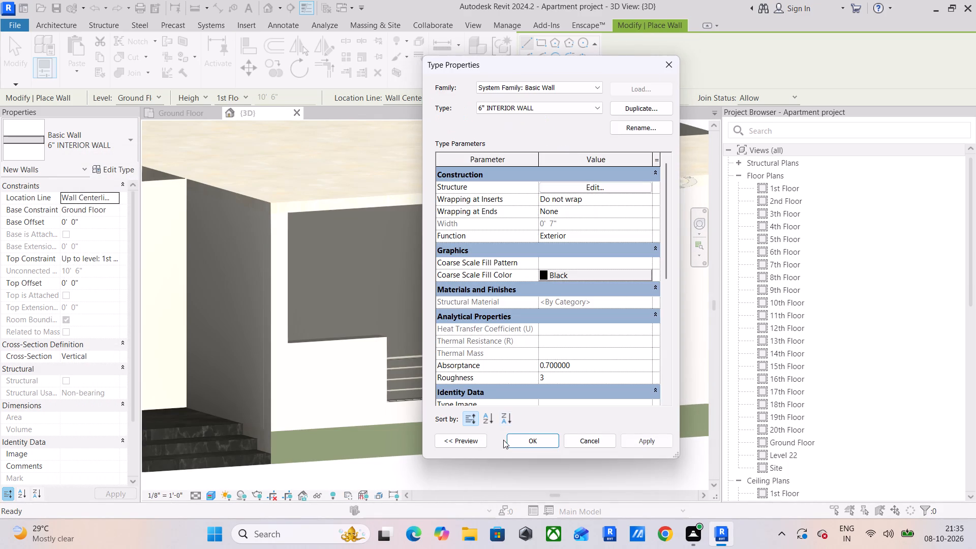
pyautogui.click(537, 437)
pyautogui.click(595, 481)
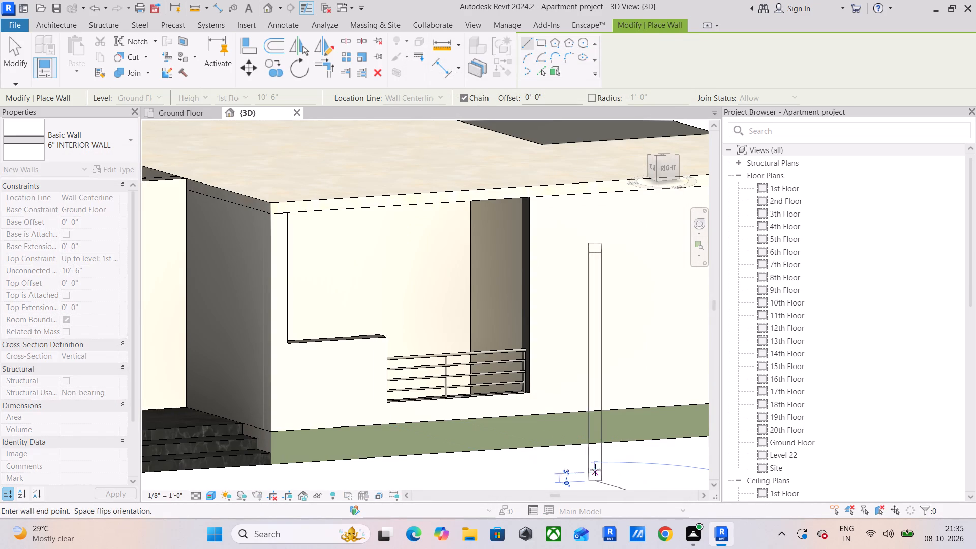
pyautogui.press('Escape')
pyautogui.press('Escape')
pyautogui.press('Escape')
# Change the dark Generic - 12" floor slab above the side balcony to the Deck 1 type.
pyautogui.scroll(-4, 532, 422)
pyautogui.moveTo(542, 406); pyautogui.dragTo(635, 348, button='middle')
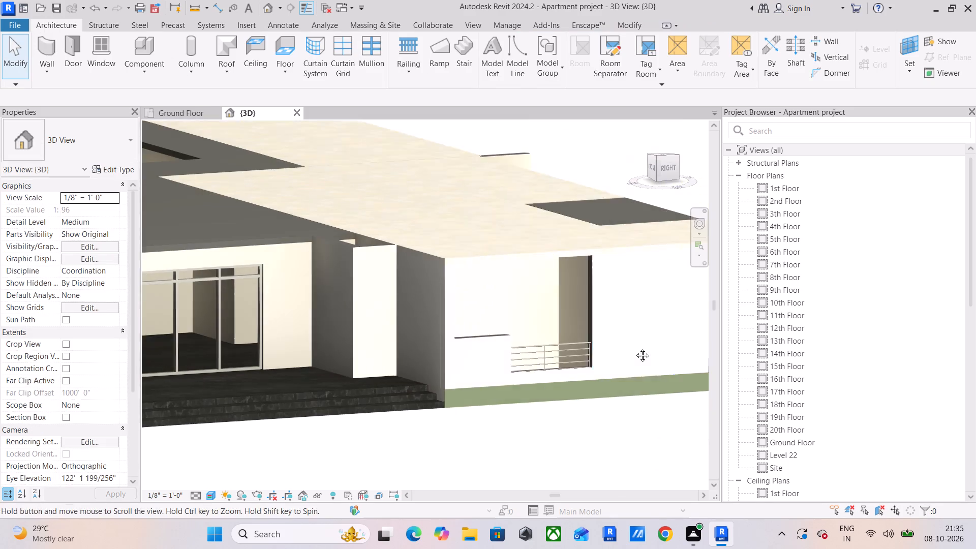
pyautogui.moveTo(635, 348); pyautogui.dragTo(635, 347, button='middle')
pyautogui.scroll(-2, 597, 358)
pyautogui.keyDown('shift'); pyautogui.moveTo(577, 363); pyautogui.dragTo(479, 381, button='middle'); pyautogui.keyUp('shift')
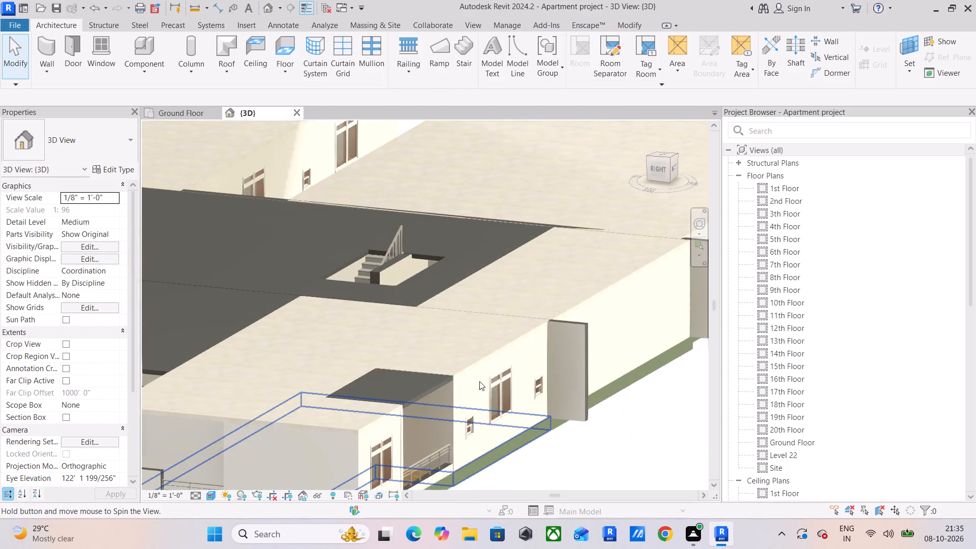
pyautogui.moveTo(437, 380); pyautogui.dragTo(471, 320, button='middle')
pyautogui.scroll(5, 457, 319)
pyautogui.click(446, 350)
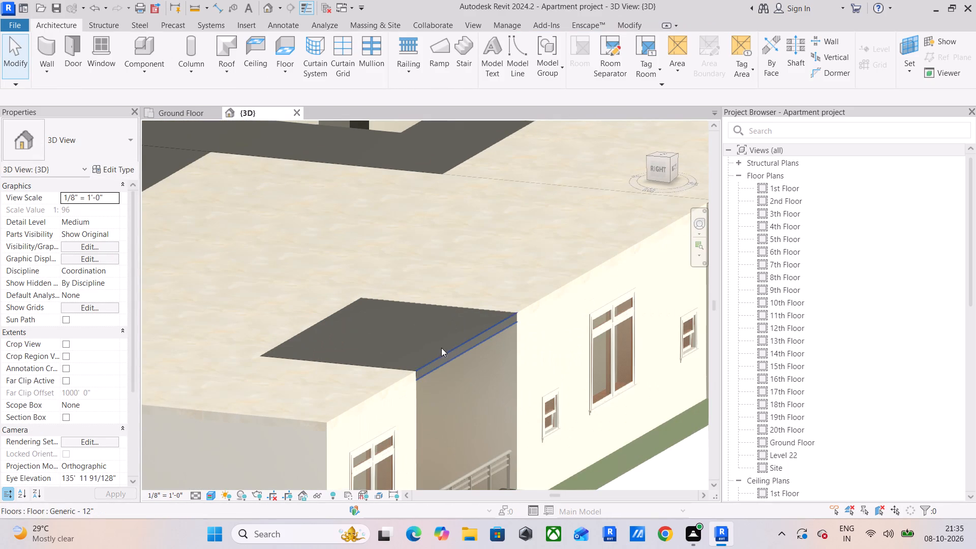
pyautogui.click(24, 136)
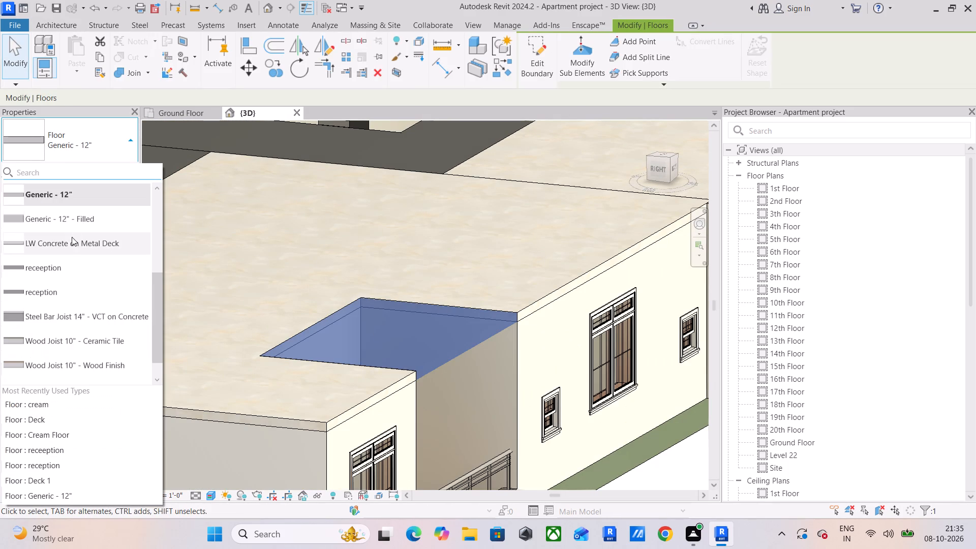
pyautogui.scroll(2, 72, 237)
pyautogui.click(57, 317)
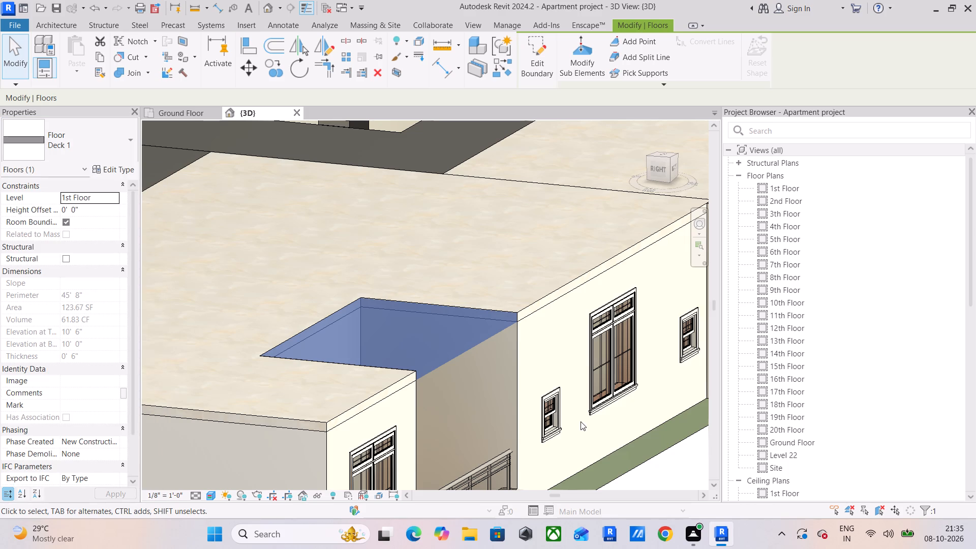
pyautogui.moveTo(581, 421); pyautogui.dragTo(511, 319, button='middle')
pyautogui.click(600, 410)
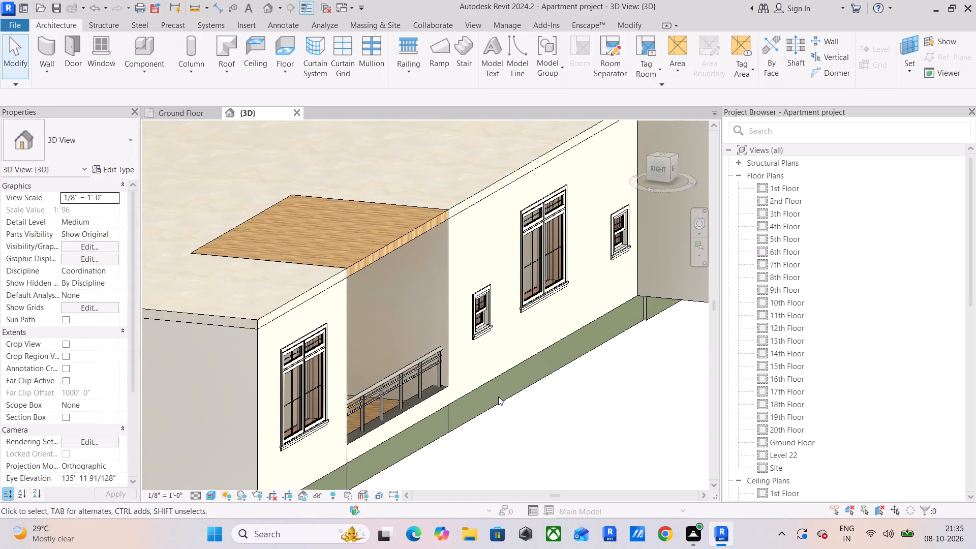
# Paint the upper slab edges along the side balcony facade, including the wood deck's edge, and around the corner with 0 olive green.
pyautogui.click(634, 23)
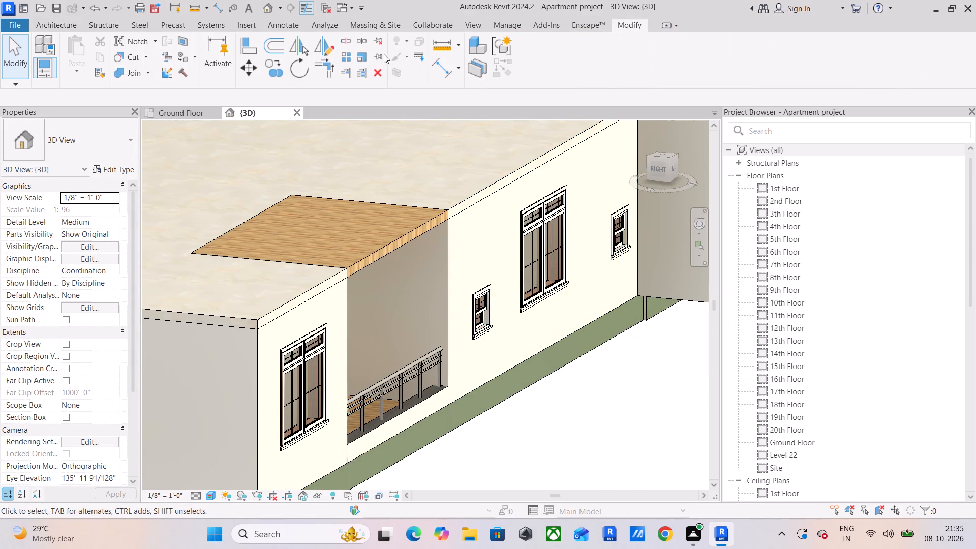
pyautogui.click(187, 58)
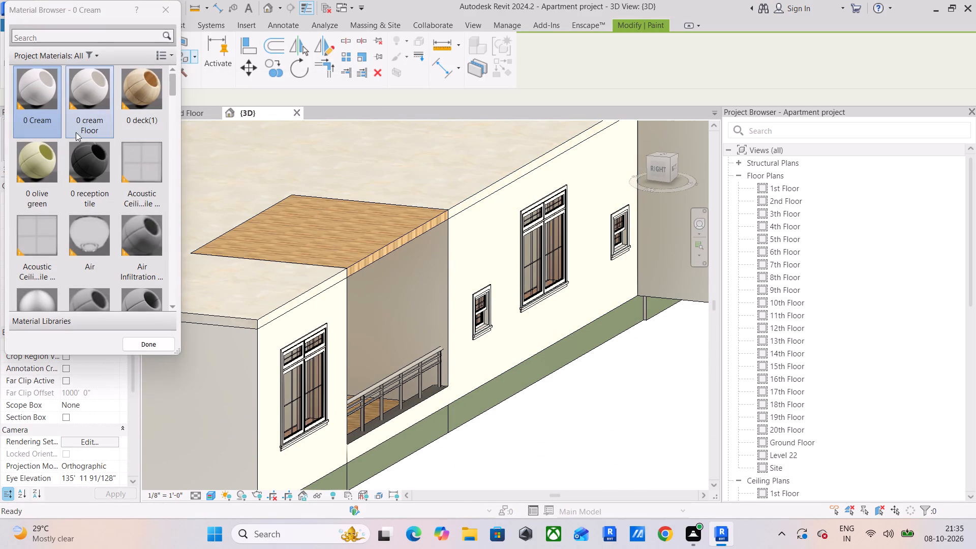
pyautogui.click(49, 150)
pyautogui.scroll(4, 310, 256)
pyautogui.scroll(4, 345, 297)
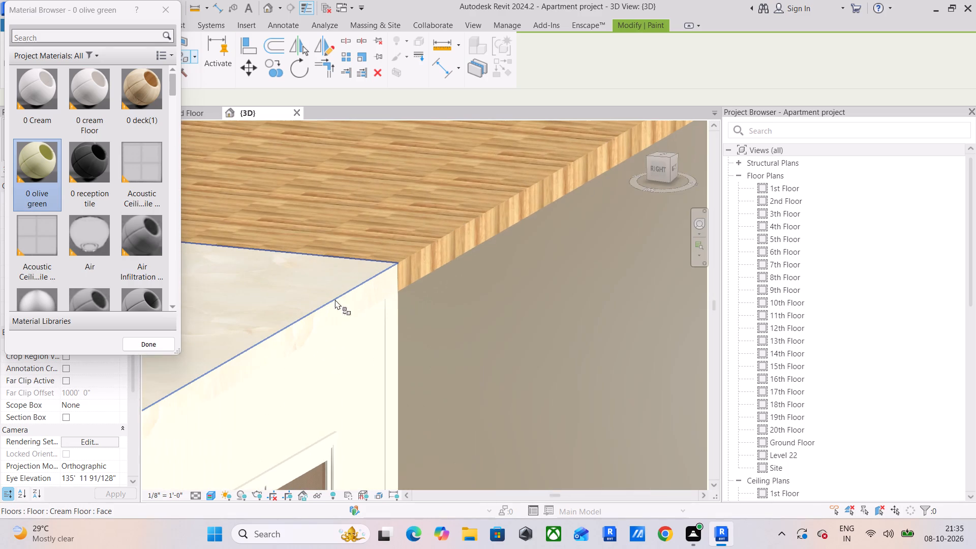
pyautogui.click(326, 320)
pyautogui.click(419, 266)
pyautogui.moveTo(448, 254); pyautogui.dragTo(210, 362, button='middle')
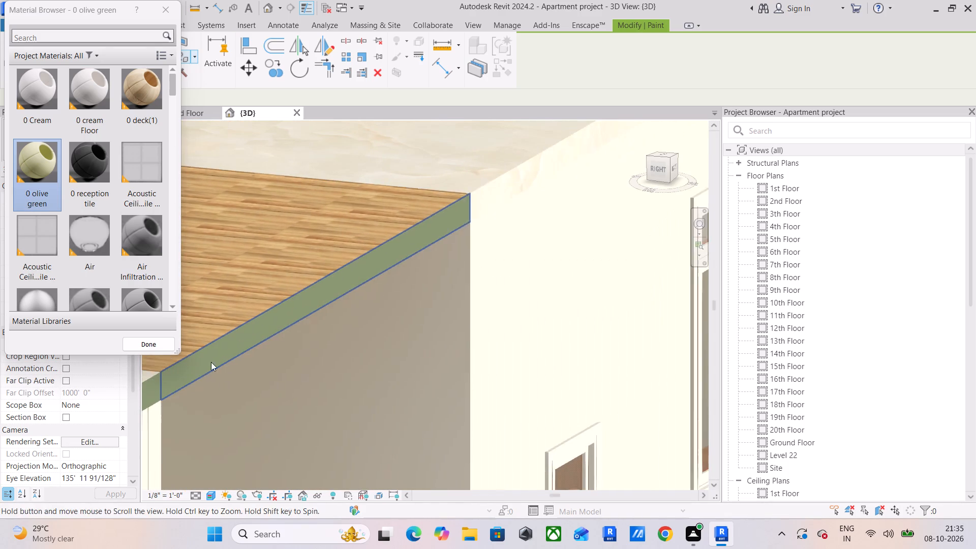
pyautogui.click(498, 186)
pyautogui.scroll(-5, 473, 207)
pyautogui.moveTo(469, 213); pyautogui.dragTo(636, 142, button='middle')
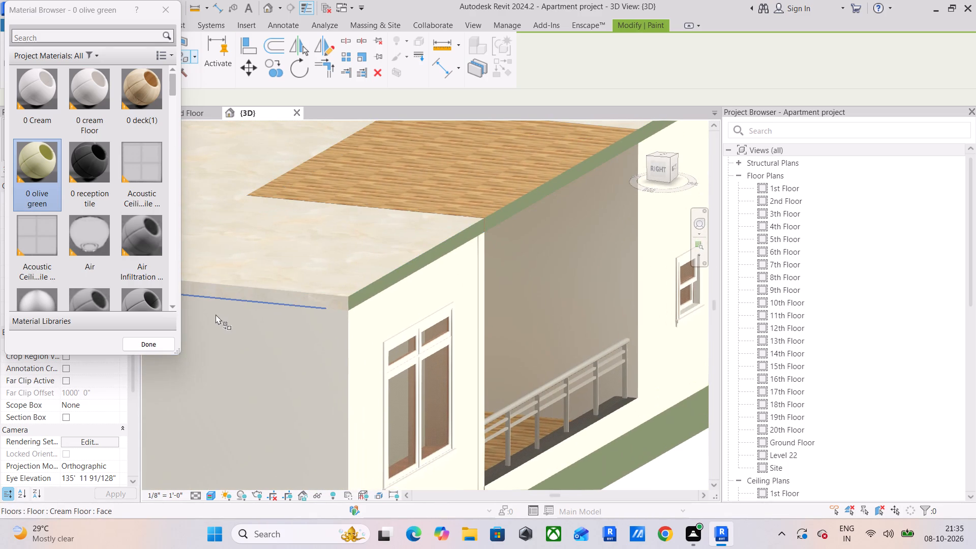
pyautogui.scroll(3, 286, 293)
pyautogui.click(301, 298)
pyautogui.scroll(-5, 278, 298)
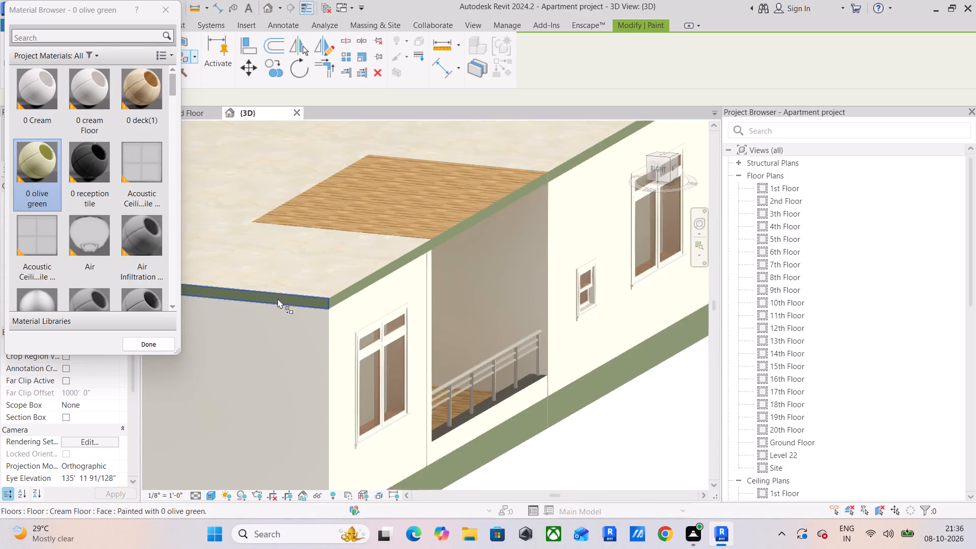
# Paint the wing slab's edge facing the entrance recess and the dark slab's edge above the entrance glazing 0 olive green.
pyautogui.scroll(-4, 278, 298)
pyautogui.moveTo(278, 298); pyautogui.dragTo(535, 253, button='middle')
pyautogui.moveTo(266, 207); pyautogui.dragTo(347, 229, button='middle')
pyautogui.scroll(4, 312, 213)
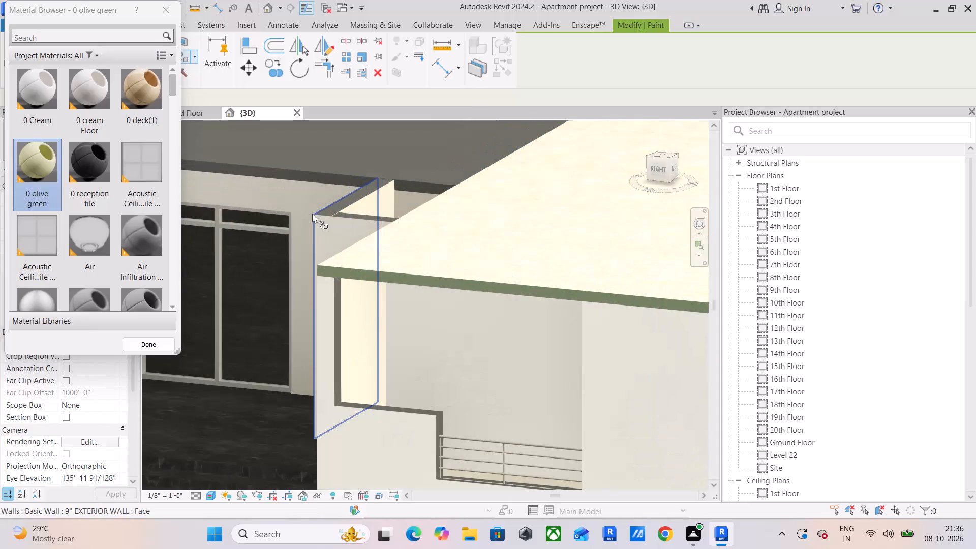
pyautogui.scroll(-3, 341, 246)
pyautogui.keyDown('shift'); pyautogui.moveTo(340, 255); pyautogui.dragTo(424, 235, button='middle'); pyautogui.keyUp('shift')
pyautogui.moveTo(437, 236); pyautogui.dragTo(105, 391, button='middle')
pyautogui.scroll(4, 510, 199)
pyautogui.scroll(5, 574, 243)
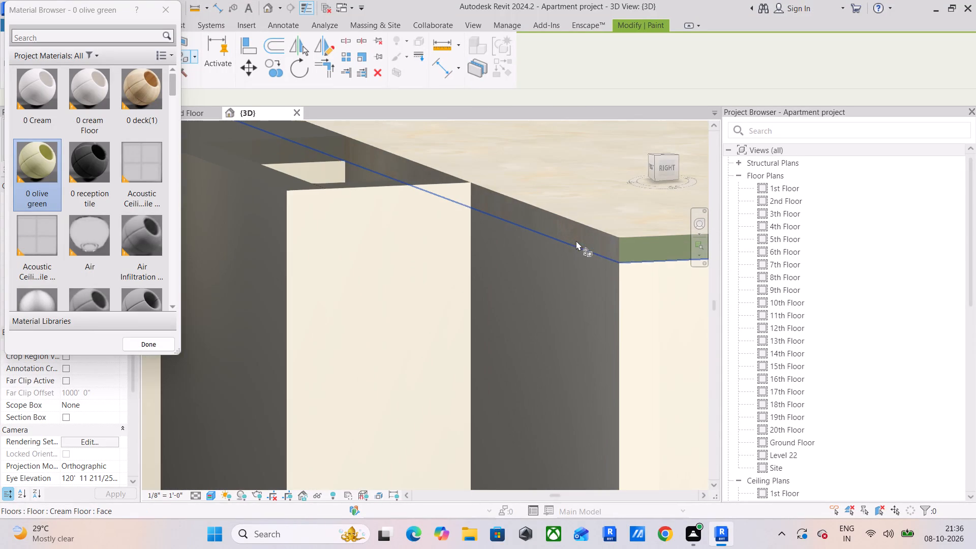
pyautogui.click(579, 237)
pyautogui.moveTo(371, 222); pyautogui.dragTo(542, 275, button='middle')
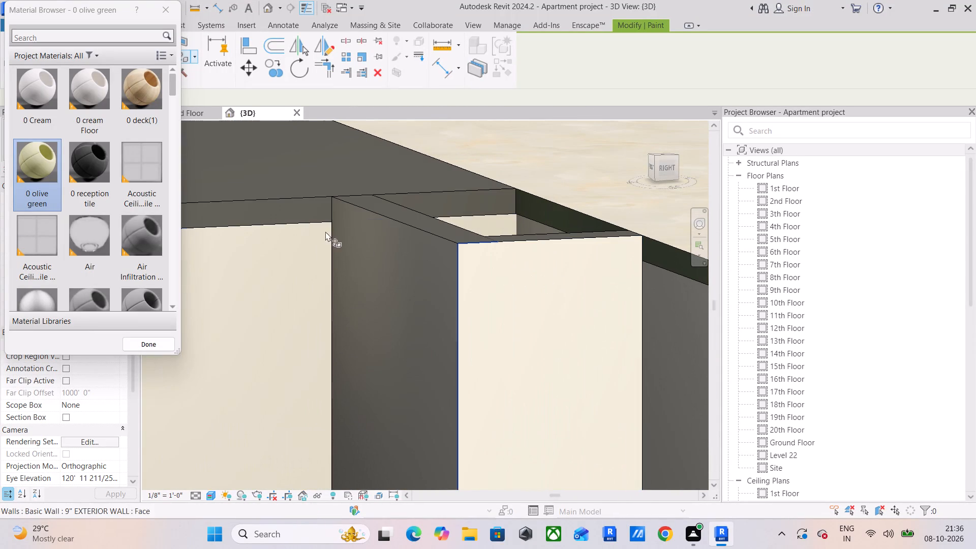
pyautogui.click(310, 209)
# Paint the slab edge above the opposite wing's railed balcony, across from the entrance glazing, with 0 olive green.
pyautogui.moveTo(290, 216); pyautogui.dragTo(536, 220, button='middle')
pyautogui.scroll(-5, 524, 226)
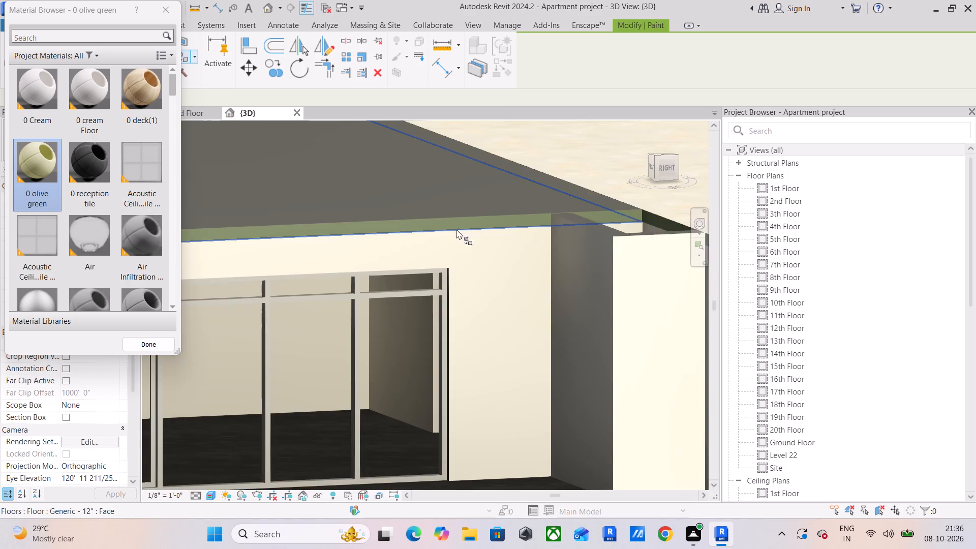
pyautogui.moveTo(456, 229); pyautogui.dragTo(661, 206, button='middle')
pyautogui.scroll(-5, 451, 216)
pyautogui.moveTo(414, 223); pyautogui.dragTo(604, 223, button='middle')
pyautogui.scroll(5, 333, 251)
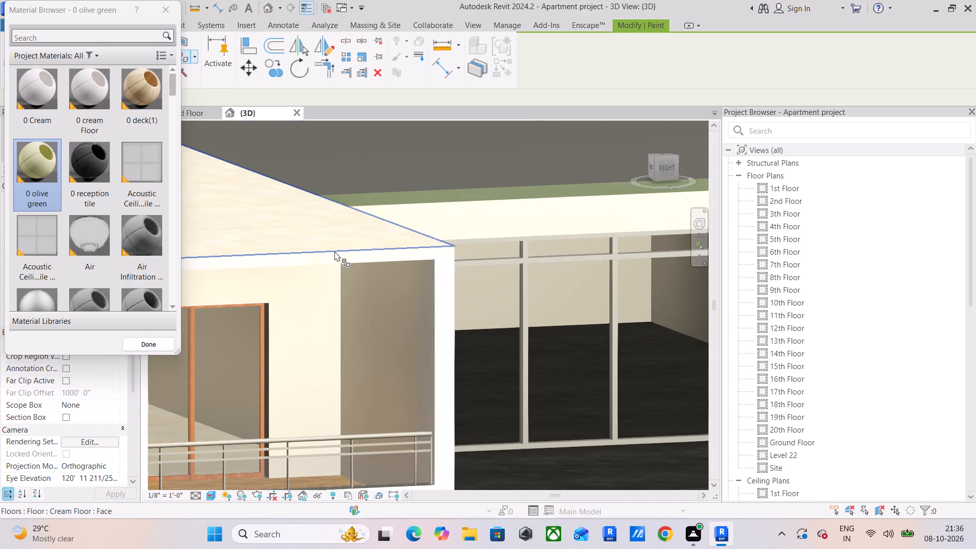
pyautogui.scroll(4, 341, 256)
pyautogui.click(343, 257)
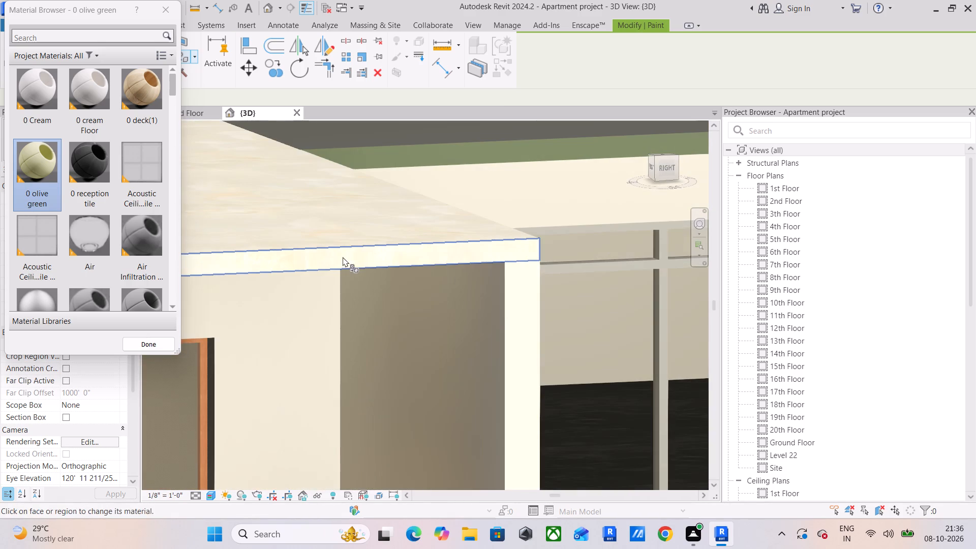
# Paint the opposite wing's slab edge above the blank cream wall flanking the entrance with 0 olive green.
pyautogui.scroll(-10, 480, 268)
pyautogui.keyDown('shift'); pyautogui.moveTo(600, 263); pyautogui.dragTo(460, 257, button='middle'); pyautogui.keyUp('shift')
pyautogui.moveTo(390, 258); pyautogui.dragTo(685, 285, button='middle')
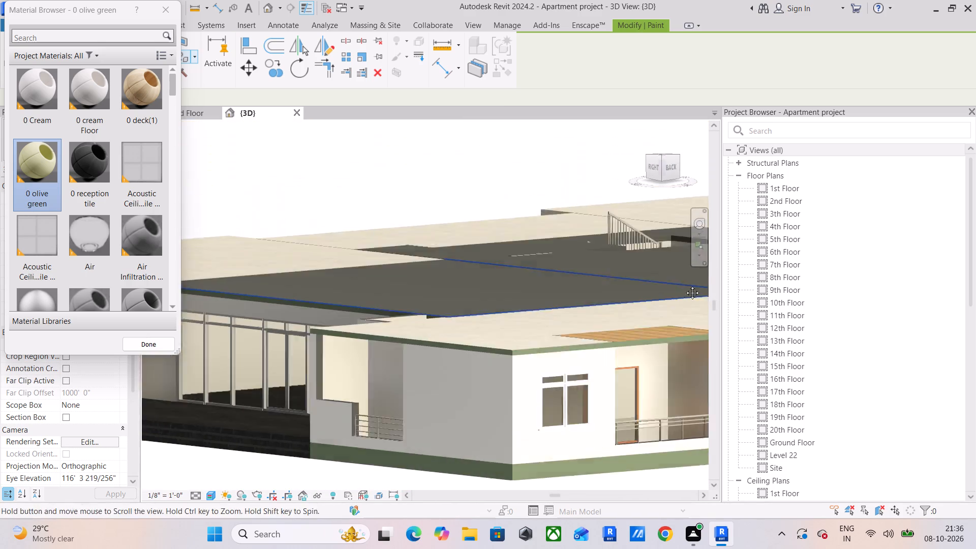
pyautogui.moveTo(685, 285); pyautogui.dragTo(706, 283, button='middle')
pyautogui.moveTo(269, 311); pyautogui.dragTo(525, 317, button='middle')
pyautogui.scroll(10, 447, 303)
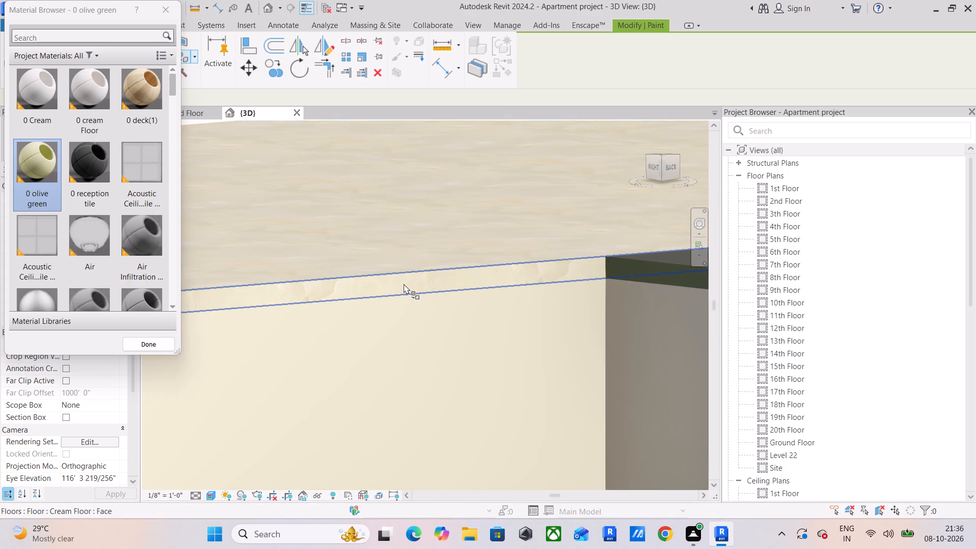
pyautogui.click(403, 284)
# Paint the slab edge above the long wall with two small windows with 0 olive green.
pyautogui.scroll(-15, 401, 284)
pyautogui.keyDown('shift'); pyautogui.moveTo(372, 315); pyautogui.dragTo(418, 327, button='middle'); pyautogui.keyUp('shift')
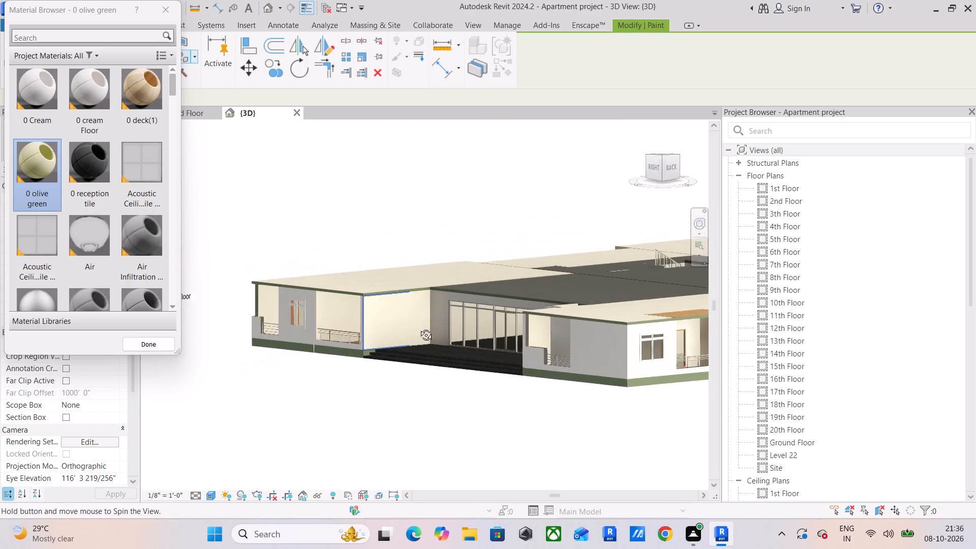
pyautogui.keyDown('shift'); pyautogui.moveTo(418, 327); pyautogui.dragTo(592, 321, button='middle'); pyautogui.keyUp('shift')
pyautogui.scroll(1, 651, 284)
pyautogui.moveTo(630, 288); pyautogui.dragTo(415, 301, button='middle')
pyautogui.scroll(6, 453, 280)
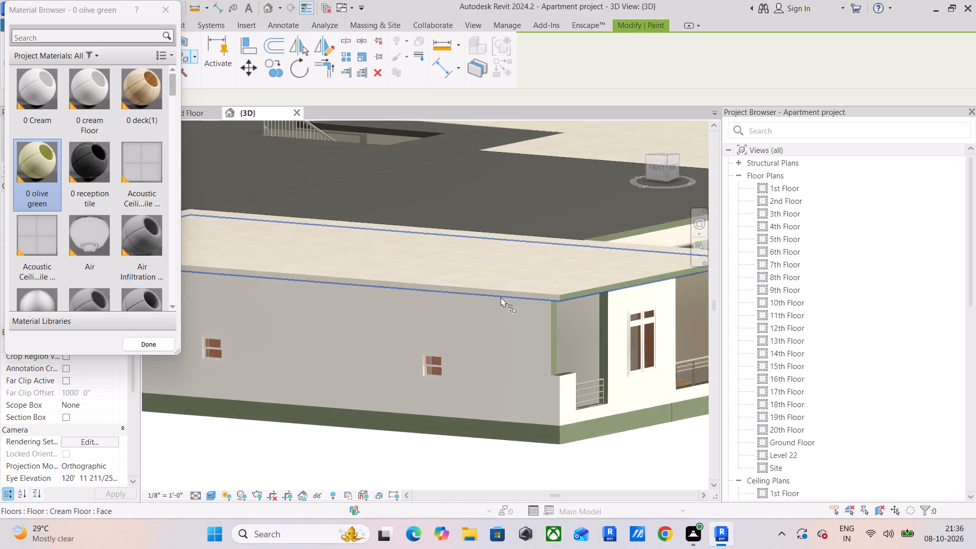
pyautogui.scroll(9, 501, 297)
pyautogui.click(512, 287)
# Paint the slab edge above the adjoining set-back blank wall with 0 olive green.
pyautogui.scroll(-10, 427, 289)
pyautogui.moveTo(426, 290); pyautogui.dragTo(442, 292, button='middle')
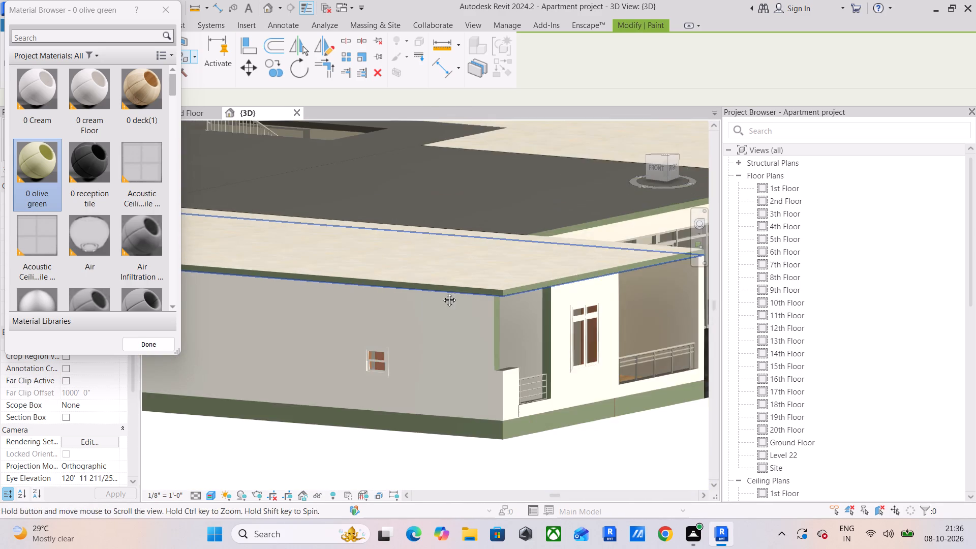
pyautogui.moveTo(442, 292); pyautogui.dragTo(658, 295, button='middle')
pyautogui.moveTo(297, 246); pyautogui.dragTo(632, 265, button='middle')
pyautogui.scroll(5, 467, 256)
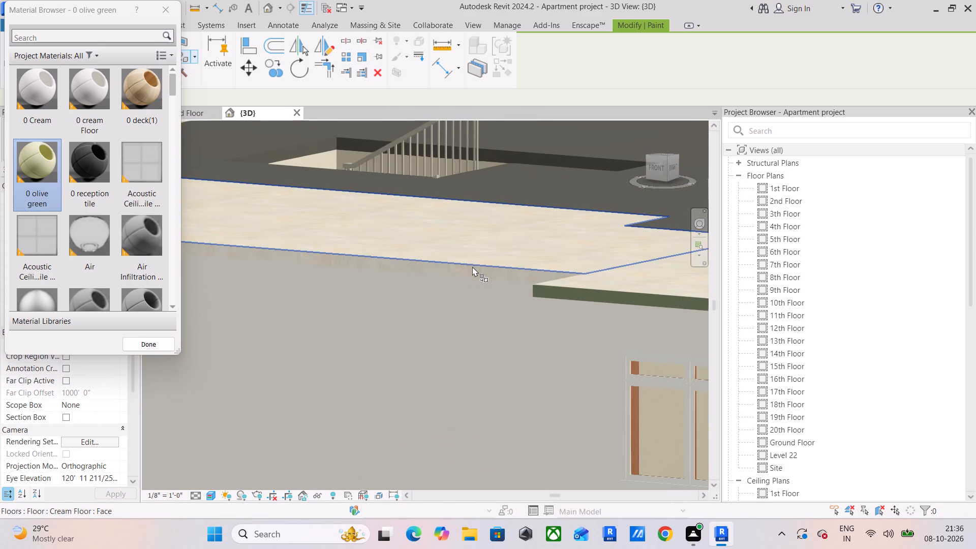
pyautogui.scroll(4, 472, 268)
pyautogui.click(476, 273)
# Paint the short return edge of the upper slab at the stepped wall corner with 0 olive green.
pyautogui.scroll(-5, 476, 273)
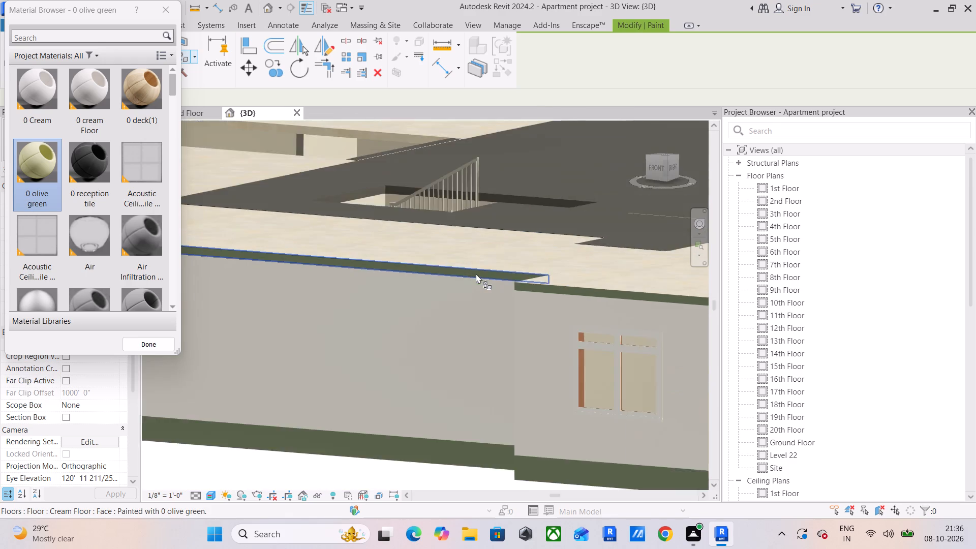
pyautogui.scroll(-8, 476, 273)
pyautogui.keyDown('shift'); pyautogui.moveTo(465, 306); pyautogui.dragTo(638, 301, button='middle'); pyautogui.keyUp('shift')
pyautogui.scroll(9, 482, 280)
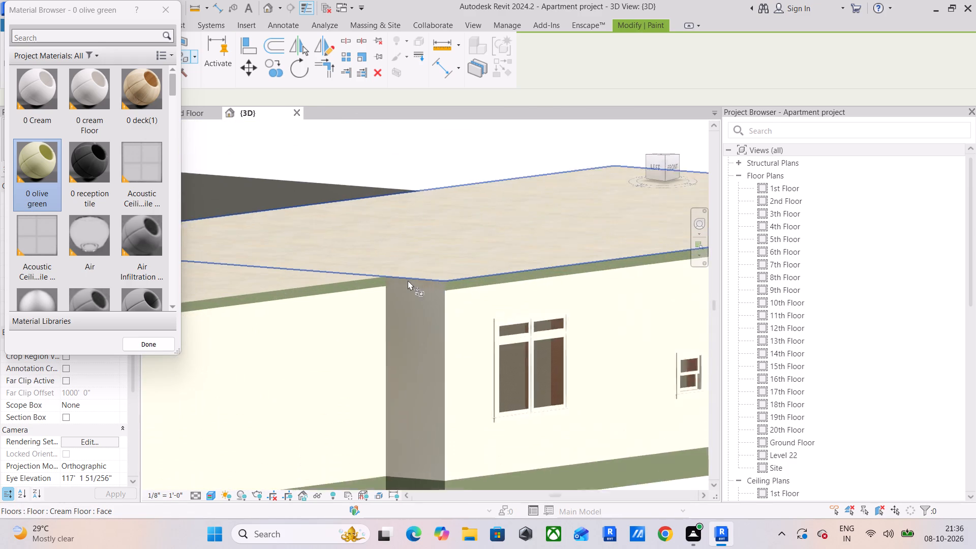
pyautogui.scroll(2, 408, 280)
pyautogui.click(430, 285)
# Paint the slab's return edge at the opposite stepped corner and its edge above the adjoining balcony facade 0 olive green.
pyautogui.scroll(-4, 430, 285)
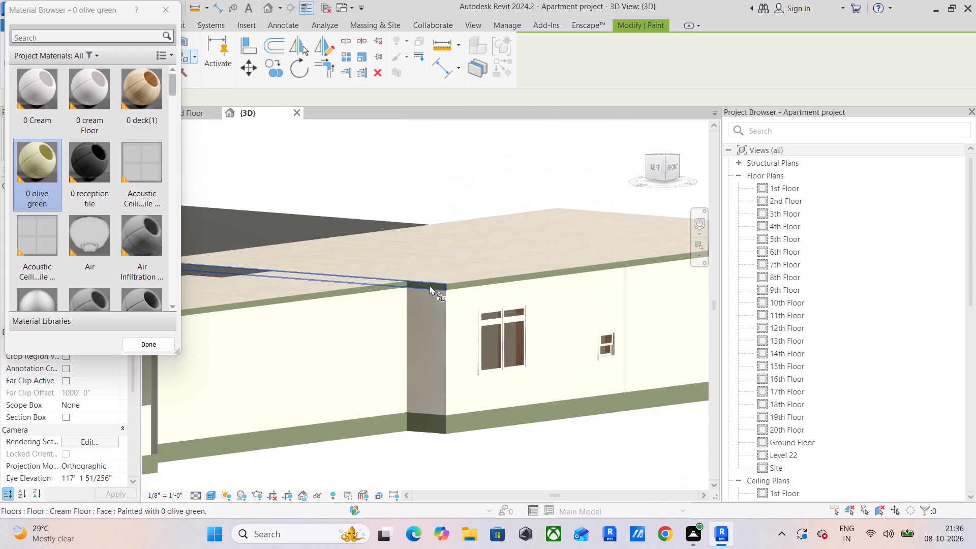
pyautogui.scroll(-9, 430, 285)
pyautogui.keyDown('shift'); pyautogui.moveTo(530, 284); pyautogui.dragTo(328, 289, button='middle'); pyautogui.keyUp('shift')
pyautogui.scroll(7, 315, 261)
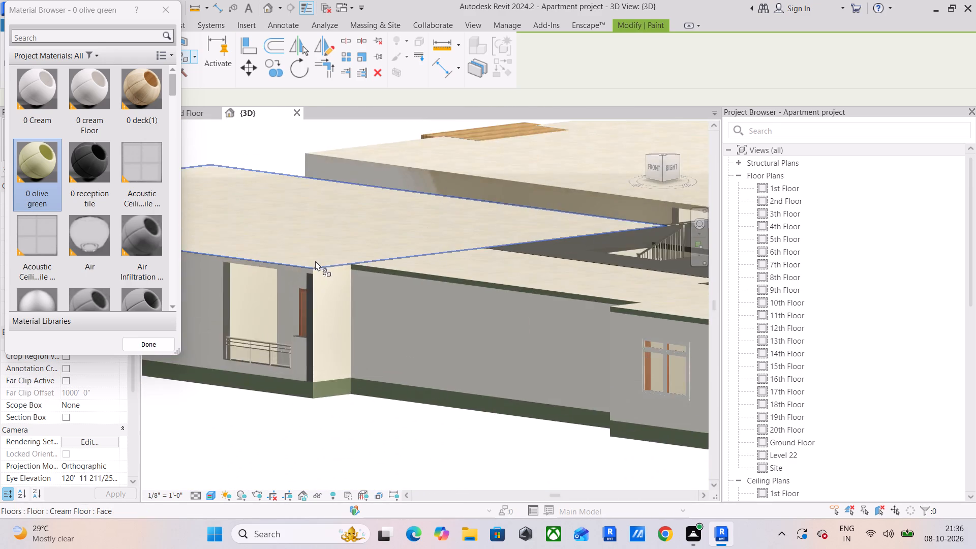
pyautogui.scroll(4, 315, 261)
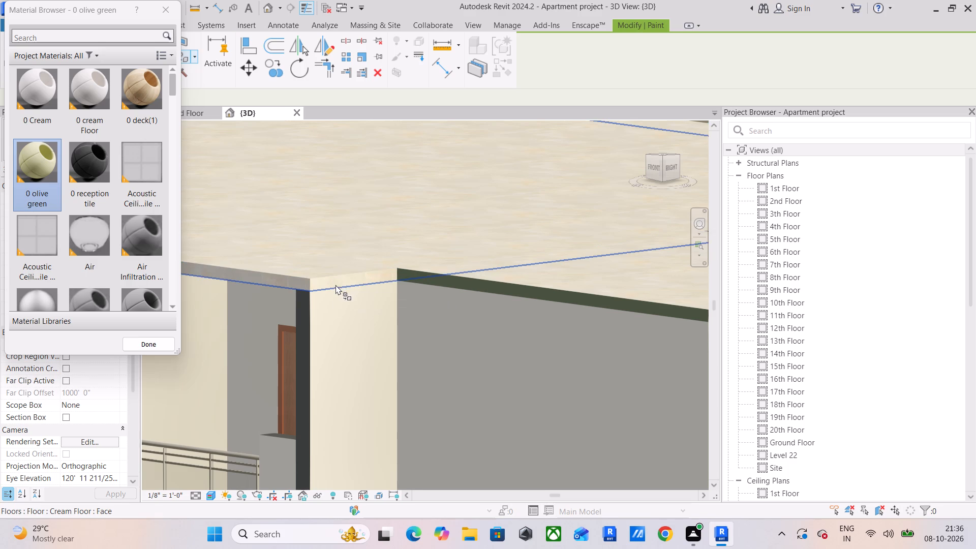
pyautogui.scroll(5, 336, 280)
pyautogui.click(343, 281)
pyautogui.scroll(-5, 336, 284)
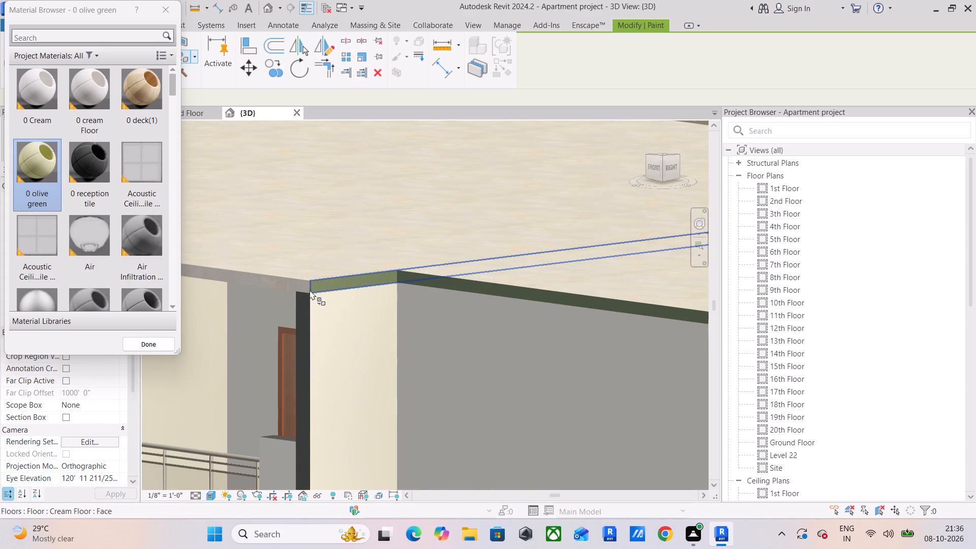
pyautogui.scroll(5, 297, 288)
pyautogui.click(297, 280)
# Paint the slab edge beside the projecting balcony on the left-side facade with 0 olive green.
pyautogui.scroll(-14, 297, 280)
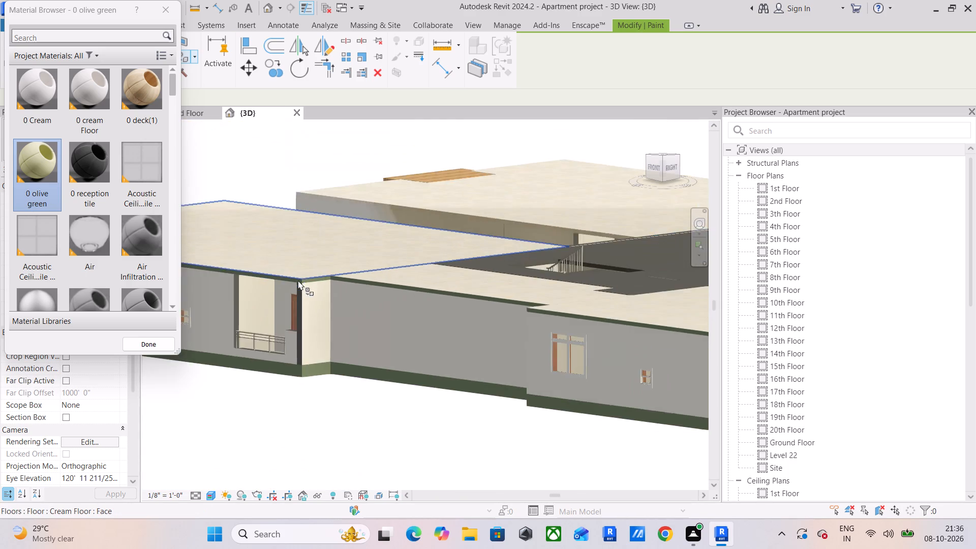
pyautogui.scroll(-7, 298, 280)
pyautogui.moveTo(298, 280); pyautogui.dragTo(449, 309, button='middle')
pyautogui.keyDown('shift'); pyautogui.moveTo(345, 311); pyautogui.dragTo(609, 314, button='middle'); pyautogui.keyUp('shift')
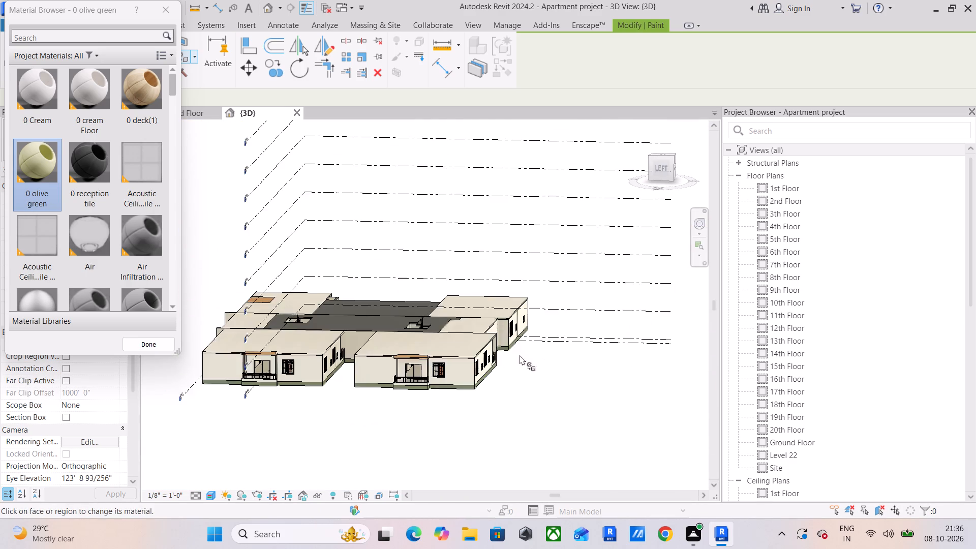
pyautogui.scroll(18, 485, 353)
pyautogui.click(482, 393)
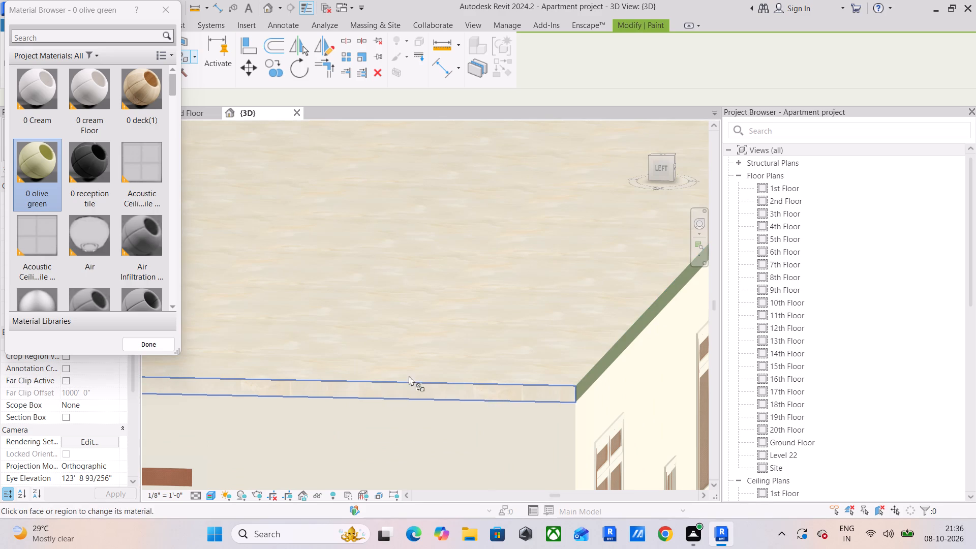
# Paint the front and side edges of the projecting wood deck slab and the slab edge beyond it 0 olive green.
pyautogui.scroll(-7, 386, 366)
pyautogui.moveTo(394, 365); pyautogui.dragTo(550, 352, button='middle')
pyautogui.scroll(6, 330, 358)
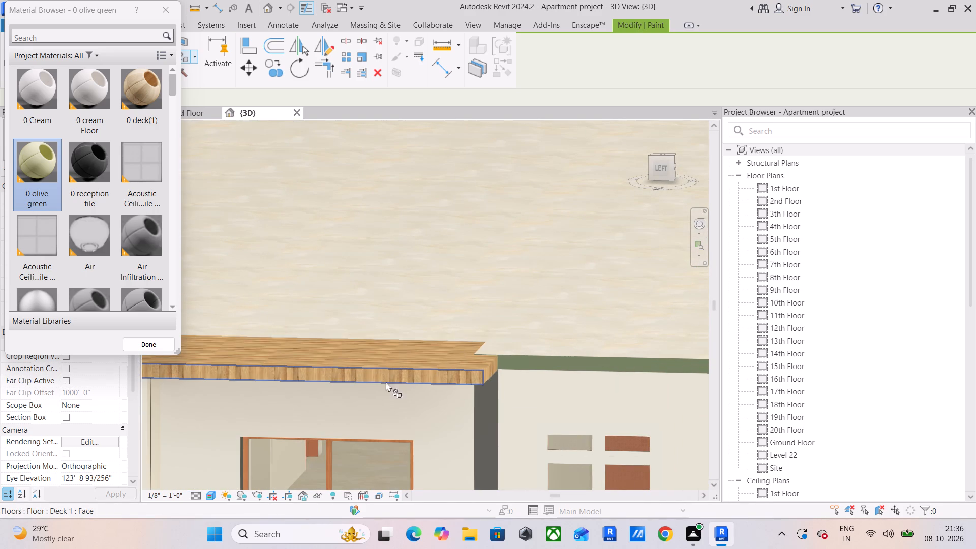
pyautogui.scroll(5, 402, 374)
pyautogui.click(423, 377)
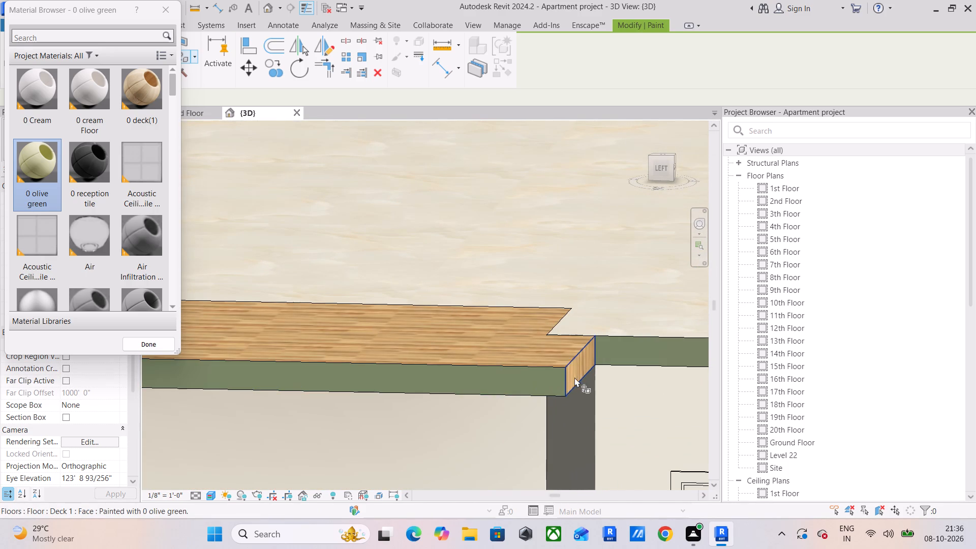
pyautogui.click(577, 369)
pyautogui.scroll(-5, 449, 373)
pyautogui.moveTo(449, 373); pyautogui.dragTo(668, 364, button='middle')
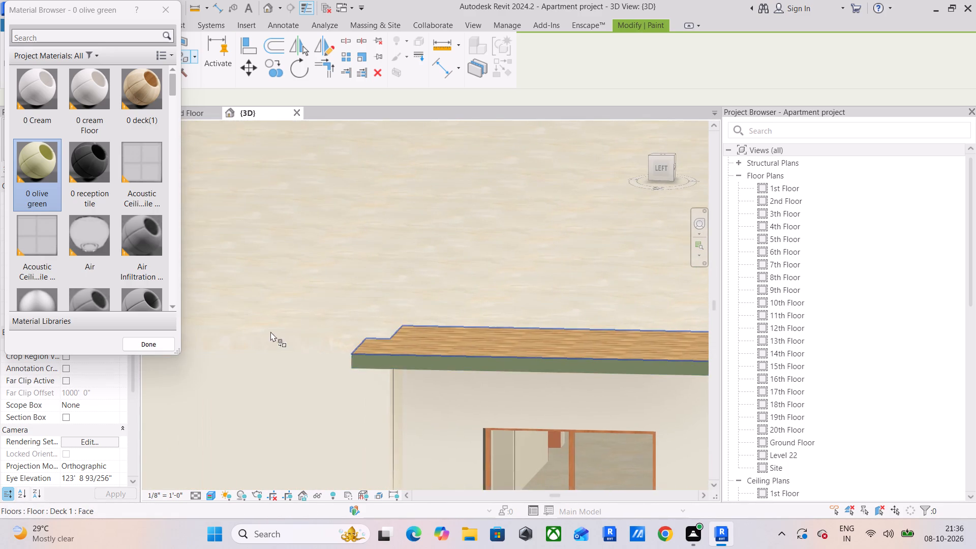
pyautogui.scroll(4, 246, 327)
pyautogui.click(290, 356)
# Paint the slab edge above the shaded windowed wall around the corner with 0 olive green, undoing the first attempt and repainting.
pyautogui.scroll(-14, 290, 356)
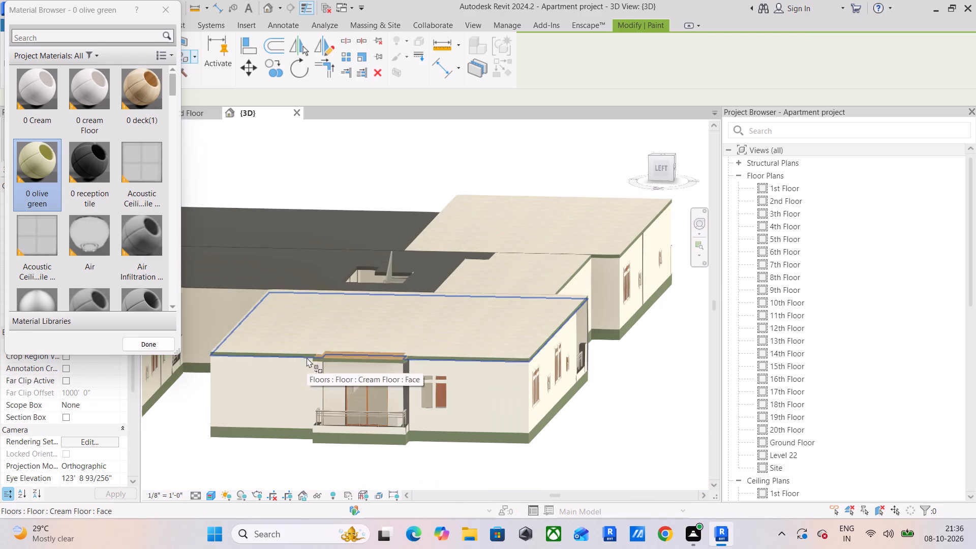
pyautogui.keyDown('shift'); pyautogui.moveTo(376, 374); pyautogui.dragTo(449, 370, button='middle'); pyautogui.keyUp('shift')
pyautogui.moveTo(535, 368); pyautogui.dragTo(368, 368, button='middle')
pyautogui.scroll(12, 485, 343)
pyautogui.click(518, 378)
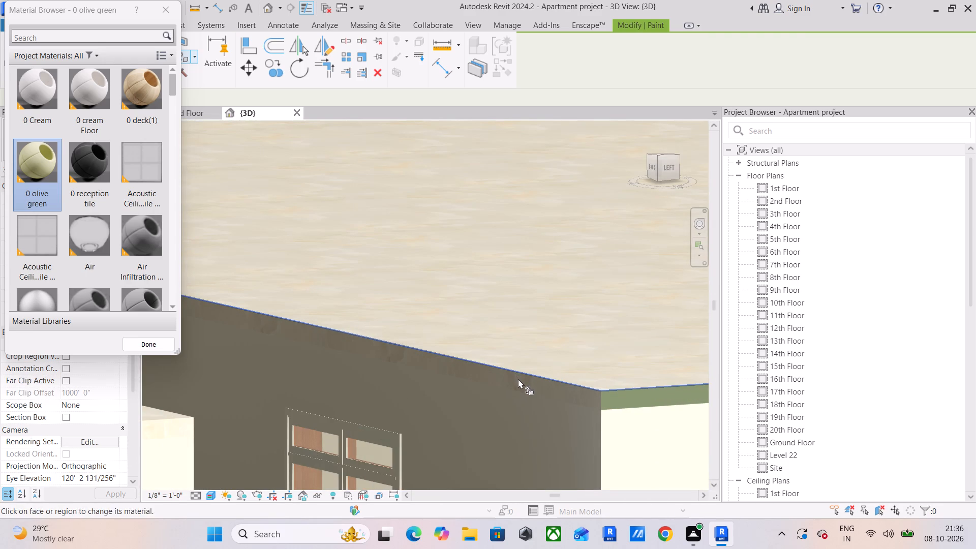
pyautogui.hotkey('ctrl', 'z')
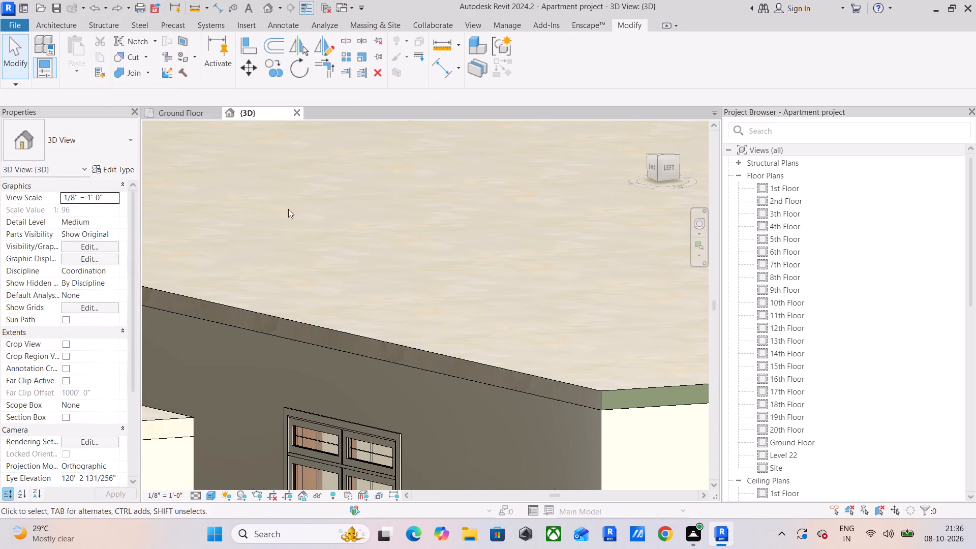
pyautogui.click(177, 62)
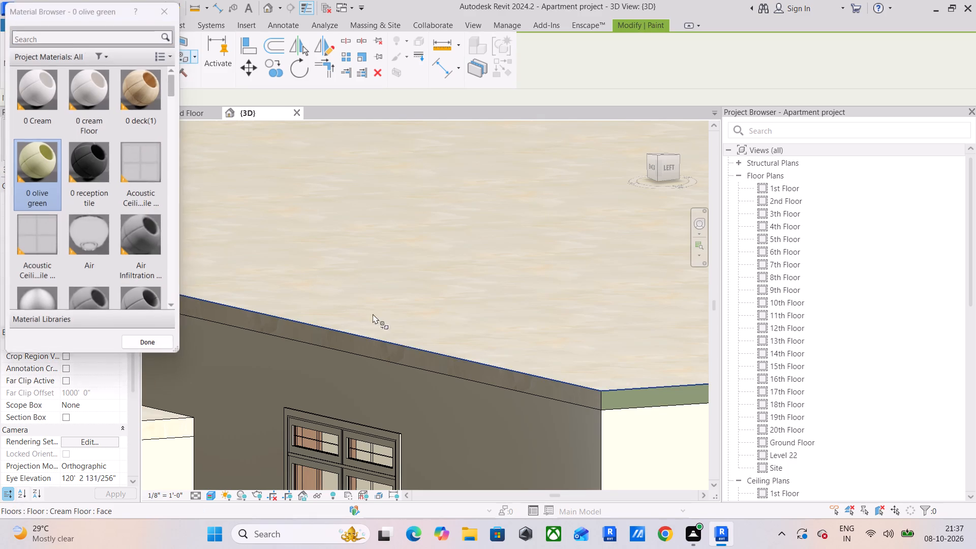
pyautogui.scroll(5, 455, 374)
pyautogui.click(475, 364)
pyautogui.scroll(-6, 475, 364)
pyautogui.moveTo(481, 360); pyautogui.dragTo(144, 264, button='middle')
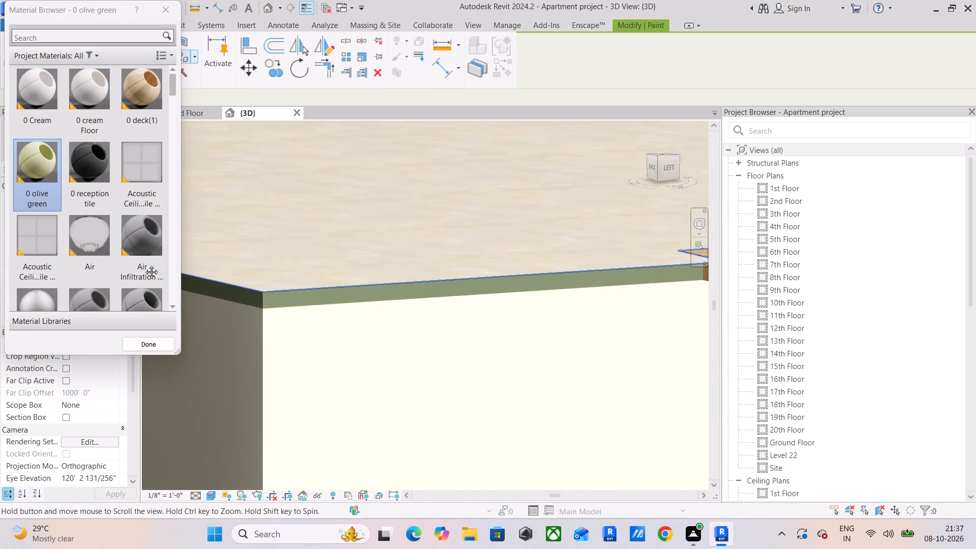
# Paint the bare side edge of the projecting wood deck slab on the left-side facade 0 olive green.
pyautogui.scroll(-6, 360, 280)
pyautogui.moveTo(439, 271); pyautogui.dragTo(274, 263, button='middle')
pyautogui.scroll(11, 368, 261)
pyautogui.click(338, 287)
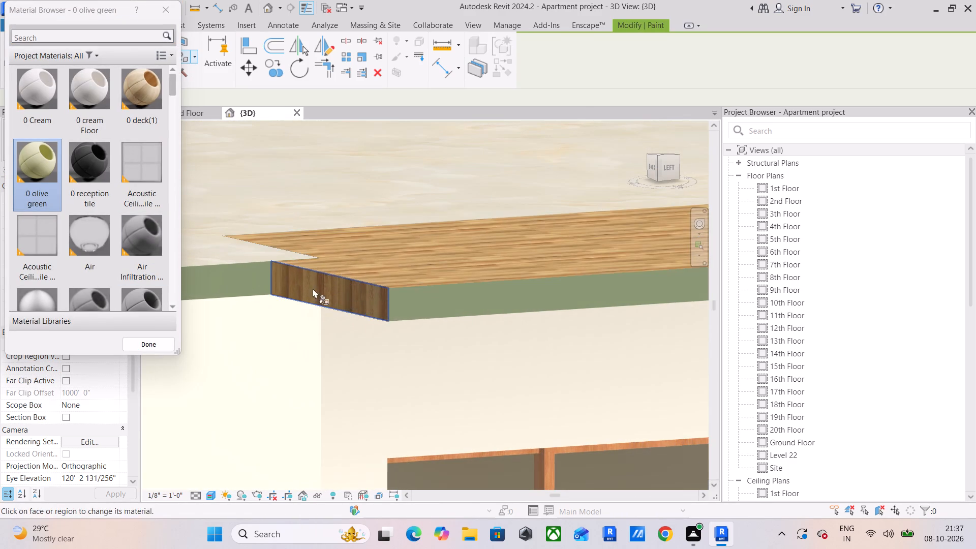
# Paint the slab edge above the long cream windowed wall facing the neighbouring wing with 0 olive green.
pyautogui.scroll(-12, 221, 286)
pyautogui.moveTo(255, 286); pyautogui.dragTo(453, 286, button='middle')
pyautogui.moveTo(275, 288); pyautogui.dragTo(516, 283, button='middle')
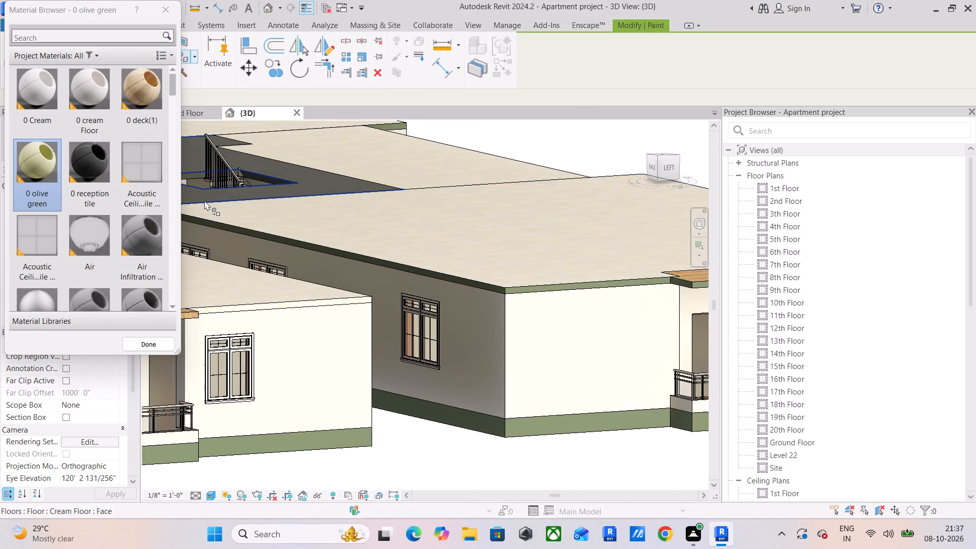
pyautogui.moveTo(207, 201); pyautogui.dragTo(442, 240, button='middle')
pyautogui.scroll(11, 355, 255)
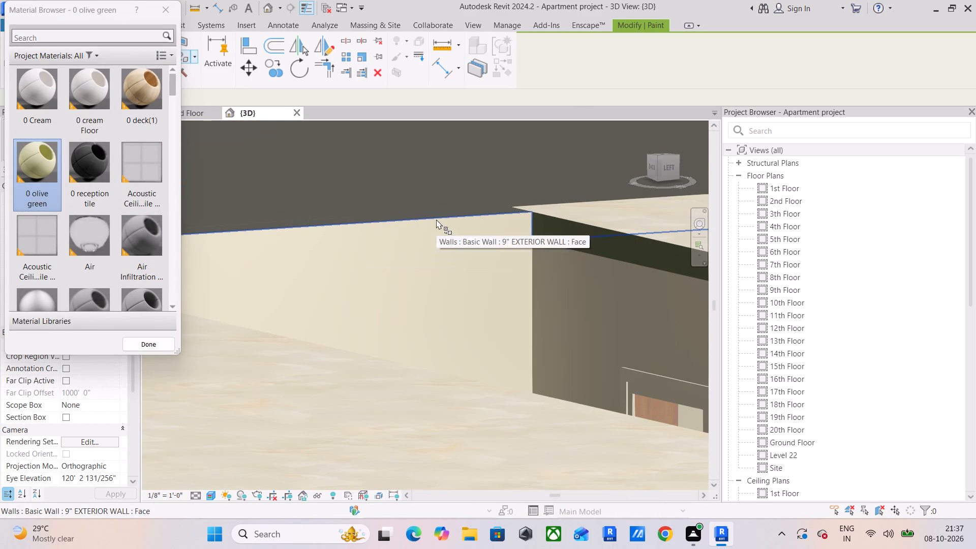
pyautogui.scroll(-11, 497, 226)
pyautogui.keyDown('shift'); pyautogui.moveTo(598, 251); pyautogui.dragTo(566, 262, button='middle'); pyautogui.keyUp('shift')
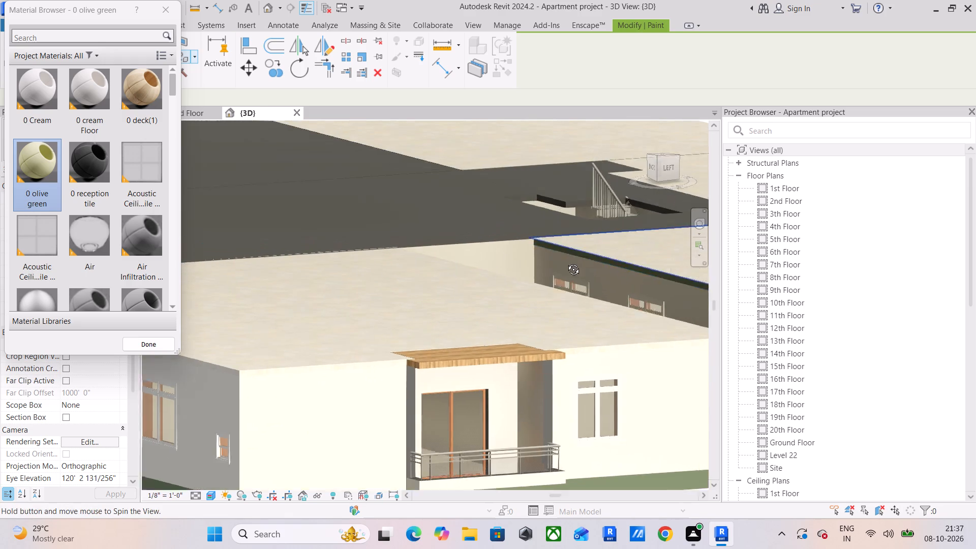
pyautogui.keyDown('shift'); pyautogui.moveTo(566, 262); pyautogui.dragTo(467, 257, button='middle'); pyautogui.keyUp('shift')
pyautogui.moveTo(413, 244); pyautogui.dragTo(759, 244, button='middle')
pyautogui.moveTo(423, 209); pyautogui.dragTo(703, 299, button='middle')
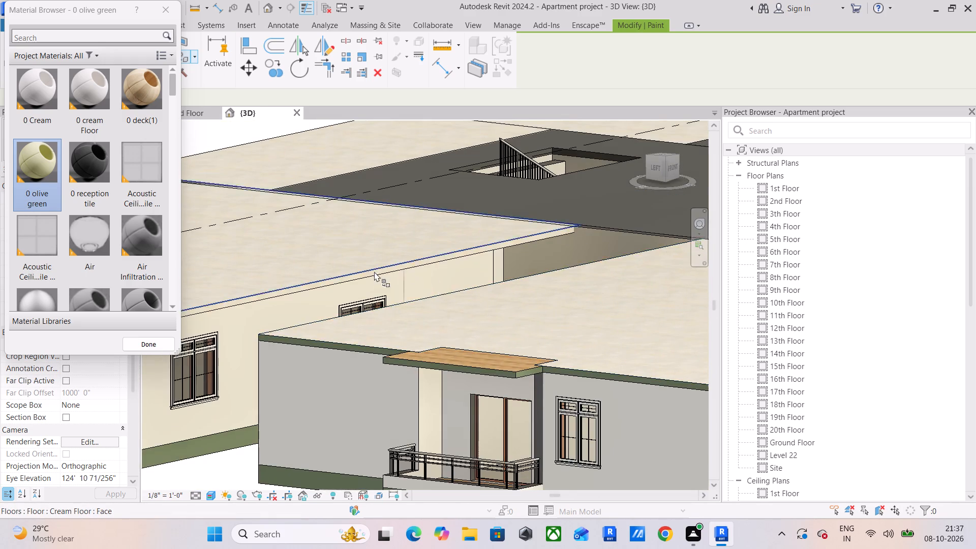
pyautogui.scroll(10, 368, 271)
pyautogui.click(371, 278)
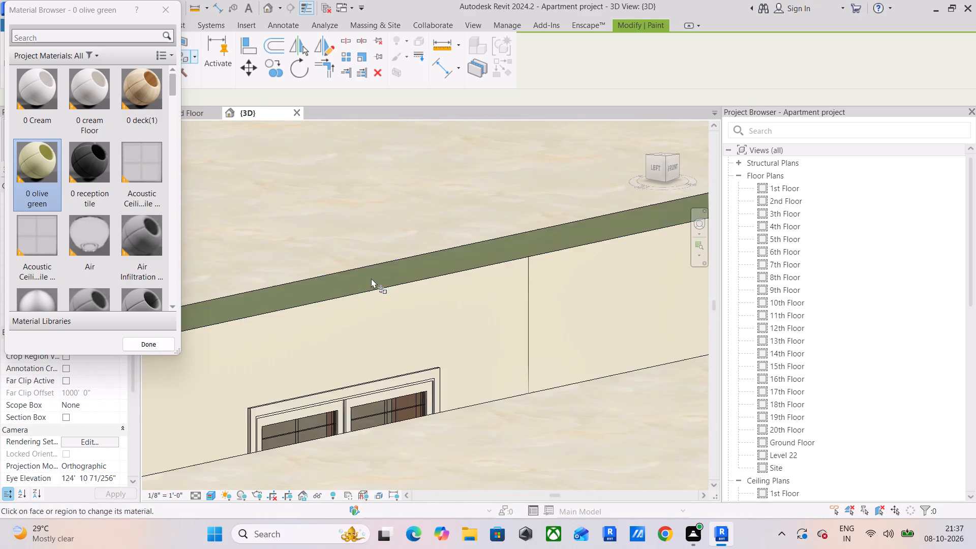
# Paint the slab's return edge around the corner, up to the projecting balcony, with 0 olive green.
pyautogui.scroll(-5, 371, 278)
pyautogui.moveTo(371, 279); pyautogui.dragTo(650, 234, button='middle')
pyautogui.scroll(-5, 492, 238)
pyautogui.scroll(5, 315, 289)
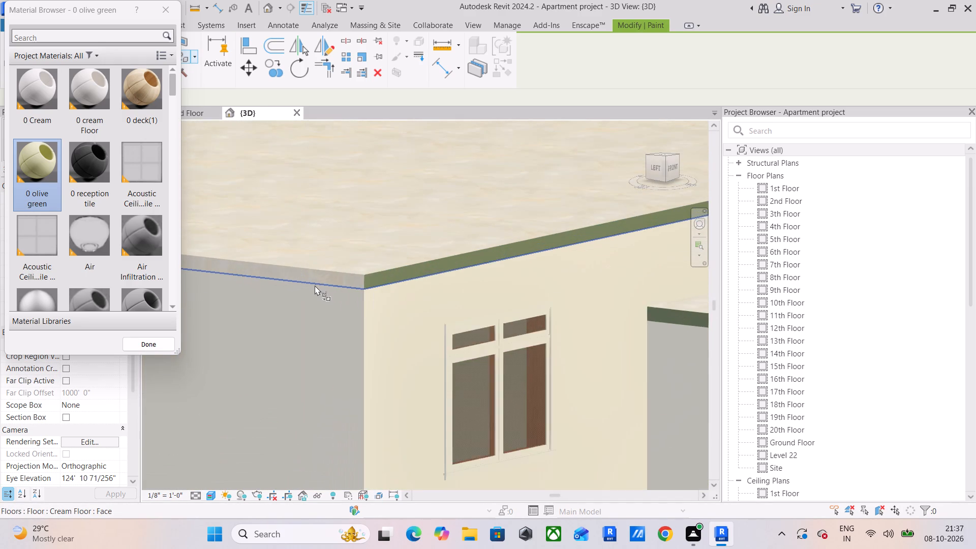
pyautogui.scroll(6, 315, 285)
pyautogui.click(329, 268)
# Paint the side and front edges of this balcony's wood deck slab and the slab edge beyond it 0 olive green.
pyautogui.scroll(-16, 329, 268)
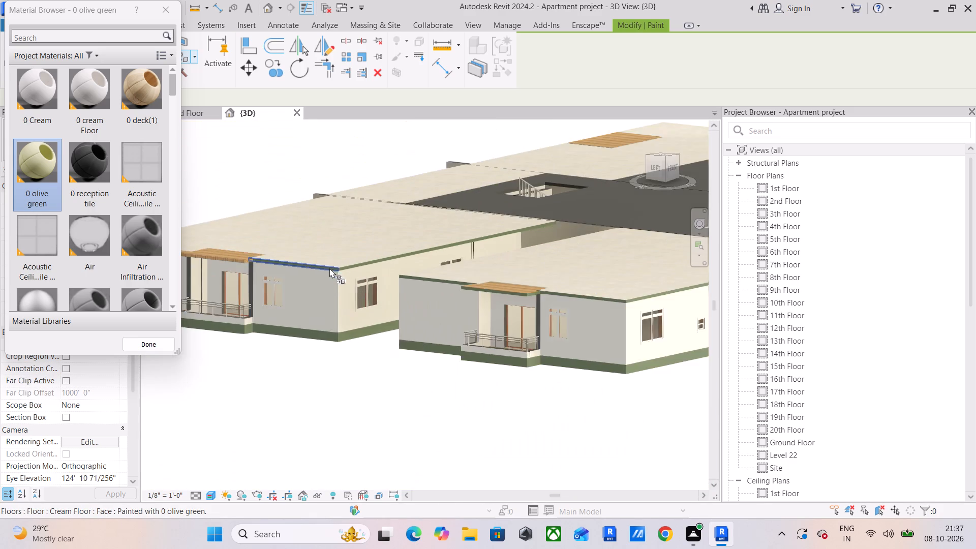
pyautogui.moveTo(330, 268); pyautogui.dragTo(448, 291, button='middle')
pyautogui.scroll(13, 356, 291)
pyautogui.scroll(6, 378, 254)
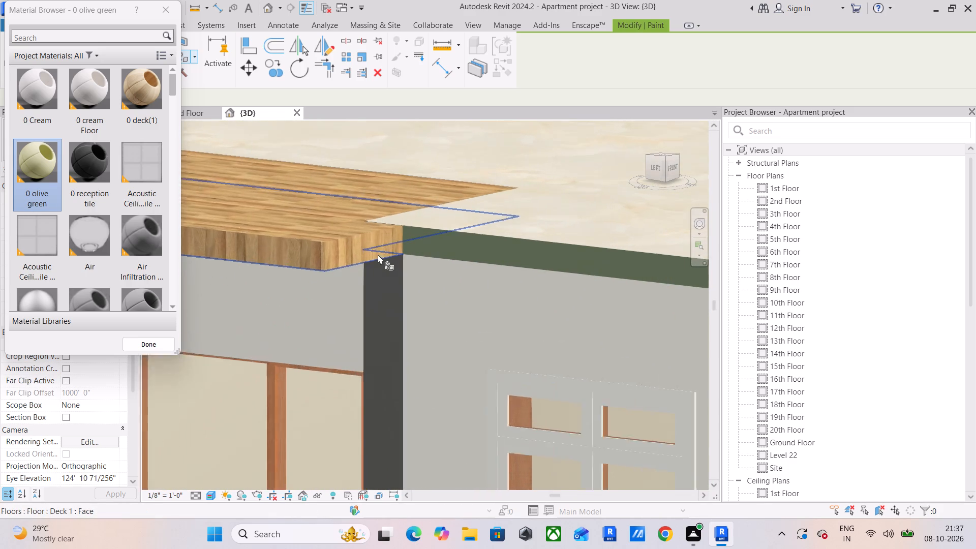
pyautogui.click(373, 246)
pyautogui.click(261, 259)
pyautogui.scroll(-12, 261, 259)
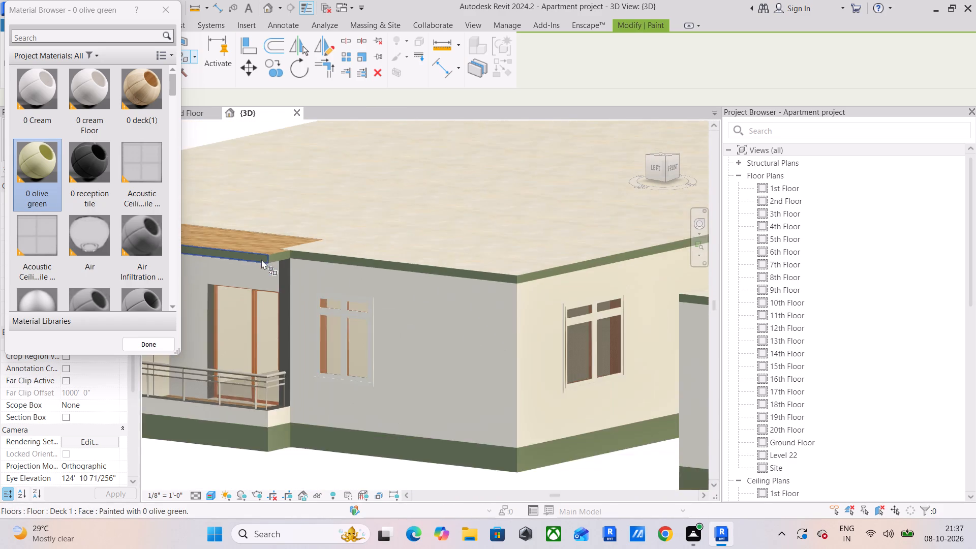
pyautogui.moveTo(264, 259); pyautogui.dragTo(546, 278, button='middle')
pyautogui.scroll(6, 379, 254)
pyautogui.click(343, 242)
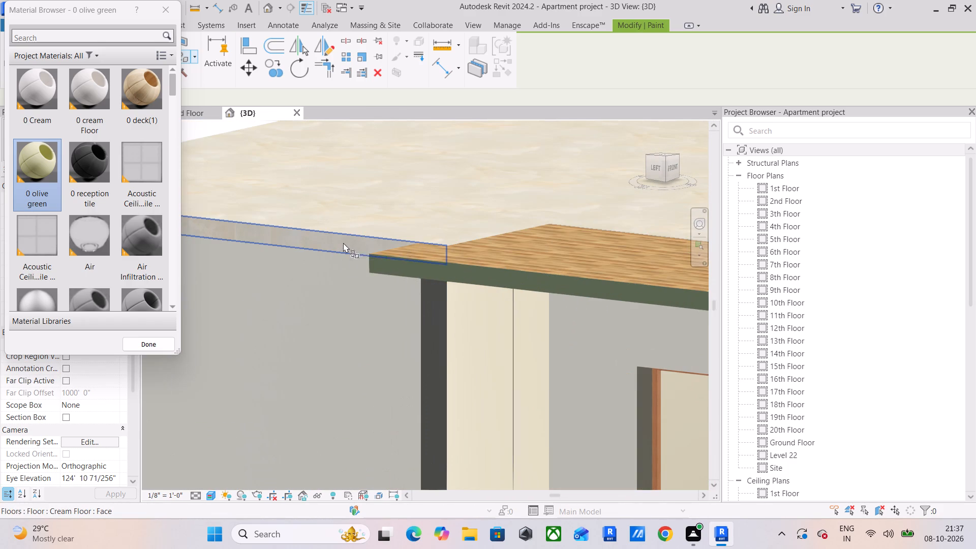
# Paint the unpainted side edge of the other projecting wood deck slab on the left-side facade 0 olive green.
pyautogui.scroll(-12, 343, 245)
pyautogui.keyDown('shift'); pyautogui.moveTo(363, 280); pyautogui.dragTo(515, 279, button='middle'); pyautogui.keyUp('shift')
pyautogui.moveTo(520, 277); pyautogui.dragTo(190, 245, button='middle')
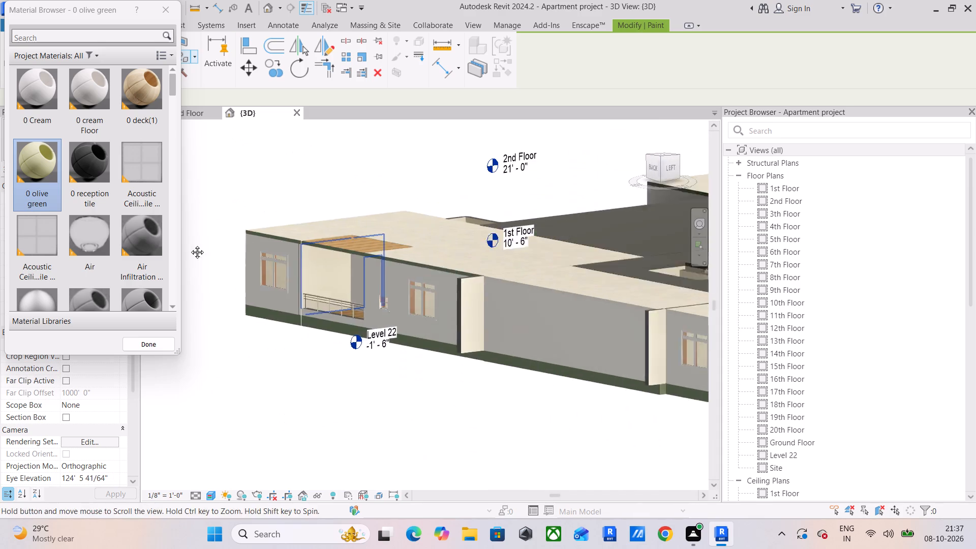
pyautogui.moveTo(190, 245); pyautogui.dragTo(155, 234, button='middle')
pyautogui.scroll(1, 563, 269)
pyautogui.moveTo(382, 256); pyautogui.dragTo(263, 226, button='middle')
pyautogui.moveTo(545, 275); pyautogui.dragTo(188, 248, button='middle')
pyautogui.scroll(5, 573, 283)
pyautogui.scroll(5, 401, 248)
pyautogui.moveTo(326, 267); pyautogui.dragTo(492, 279, button='middle')
pyautogui.scroll(6, 385, 276)
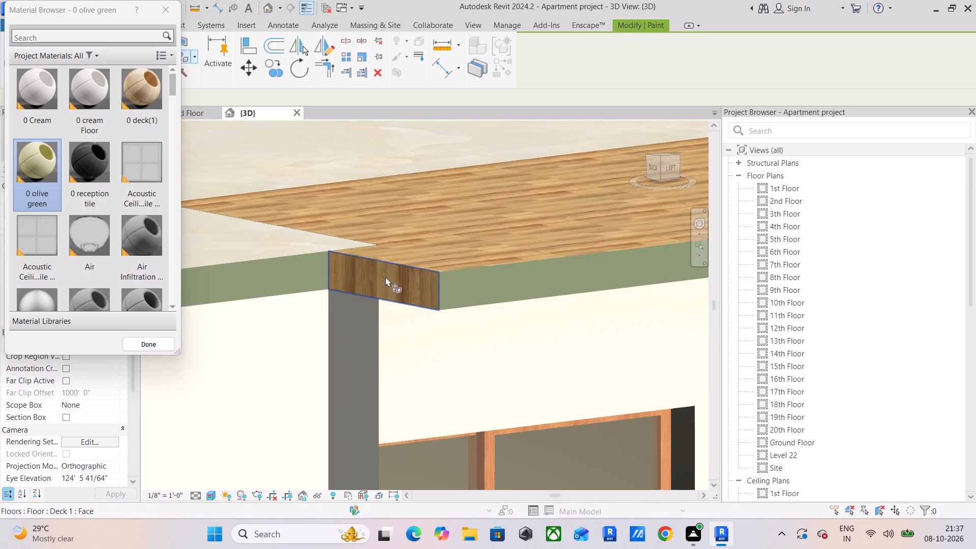
pyautogui.click(385, 281)
# Paint the slab edge above the shaded windowed back wall around the corner with 0 olive green.
pyautogui.scroll(-13, 385, 281)
pyautogui.moveTo(385, 281); pyautogui.dragTo(581, 282, button='middle')
pyautogui.scroll(5, 407, 306)
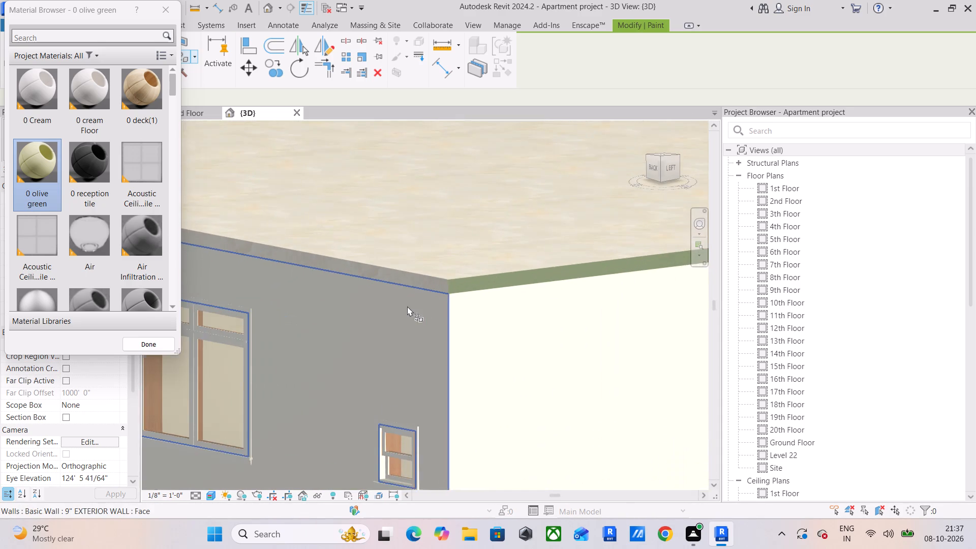
pyautogui.scroll(6, 407, 306)
pyautogui.click(432, 269)
# Paint the slab edge above the blank back wall, up to the projecting wall end, with 0 olive green.
pyautogui.scroll(-13, 432, 269)
pyautogui.moveTo(409, 260); pyautogui.dragTo(419, 265, button='middle')
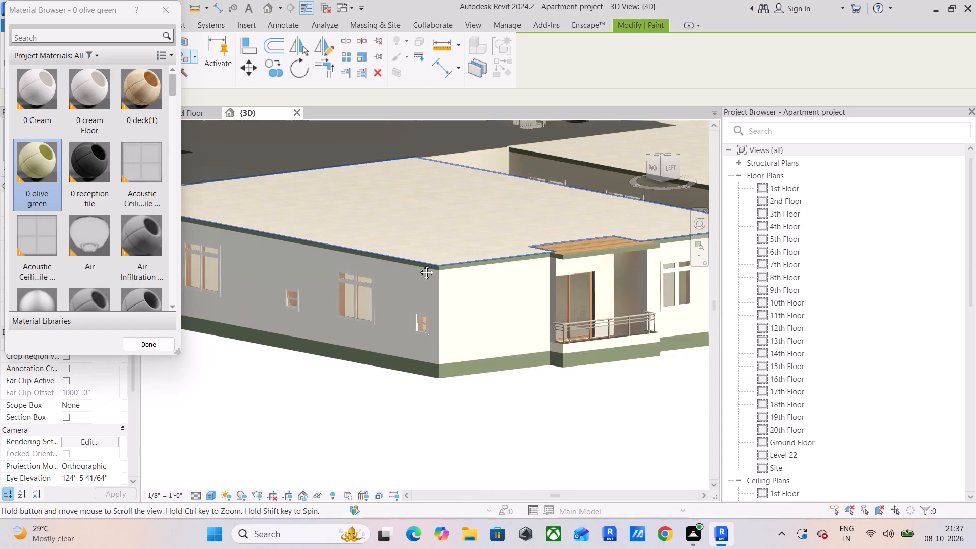
pyautogui.moveTo(419, 265); pyautogui.dragTo(652, 290, button='middle')
pyautogui.scroll(5, 333, 217)
pyautogui.scroll(4, 264, 237)
pyautogui.moveTo(263, 237); pyautogui.dragTo(372, 255, button='middle')
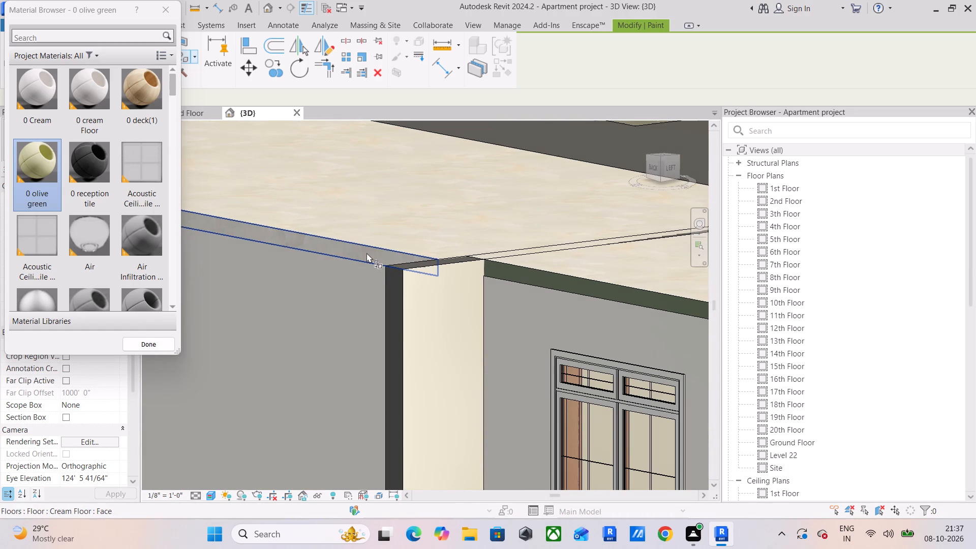
pyautogui.click(367, 253)
# Check the slab edges along the rest of the back facade for unpainted faces and finish painting.
pyautogui.scroll(-9, 365, 253)
pyautogui.moveTo(363, 256); pyautogui.dragTo(745, 329, button='middle')
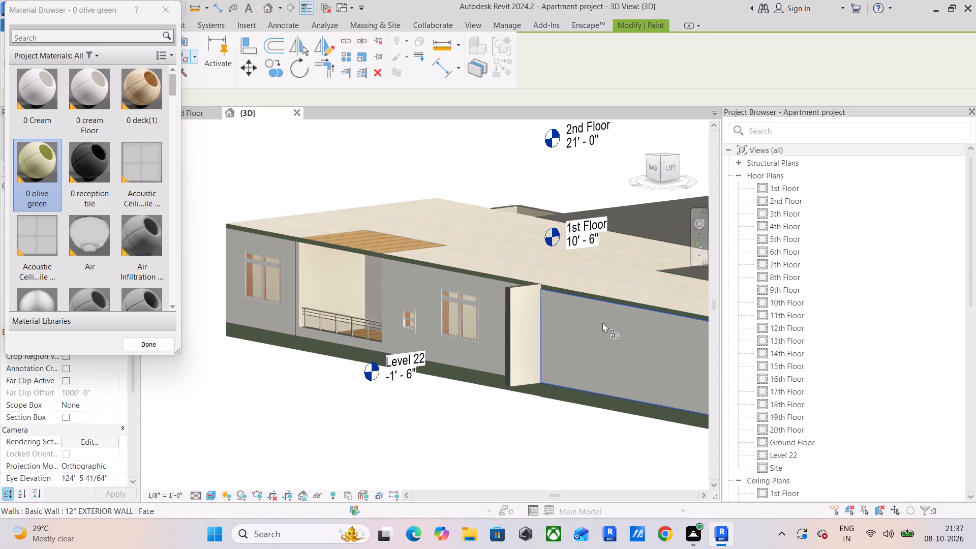
pyautogui.scroll(5, 541, 284)
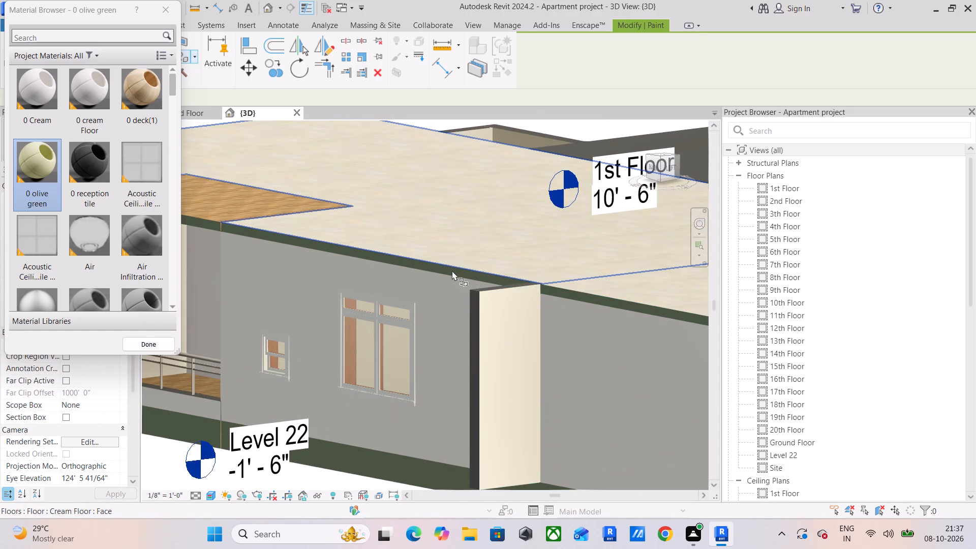
pyautogui.moveTo(340, 253); pyautogui.dragTo(370, 270, button='middle')
pyautogui.scroll(6, 481, 286)
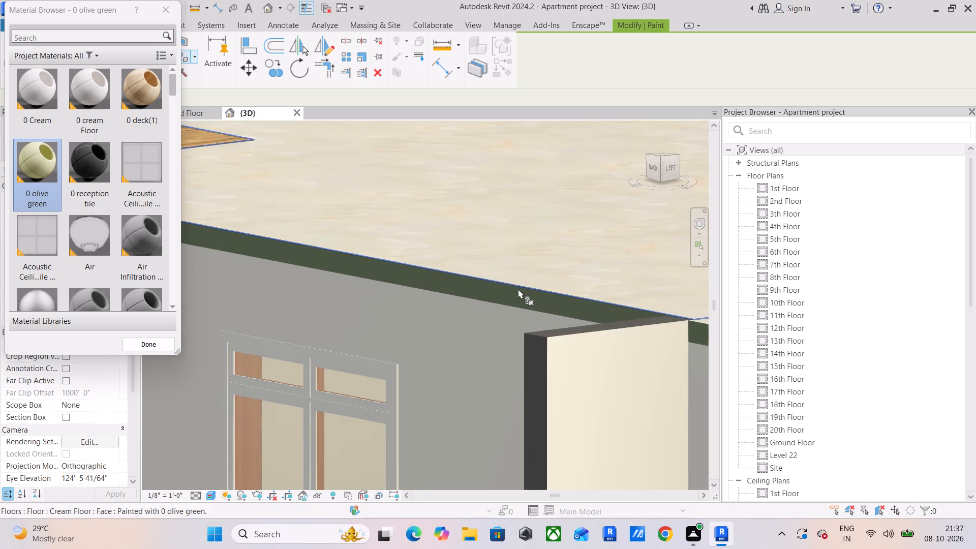
pyautogui.scroll(1, 518, 289)
pyautogui.scroll(-11, 518, 289)
pyautogui.moveTo(520, 289); pyautogui.dragTo(583, 301, button='middle')
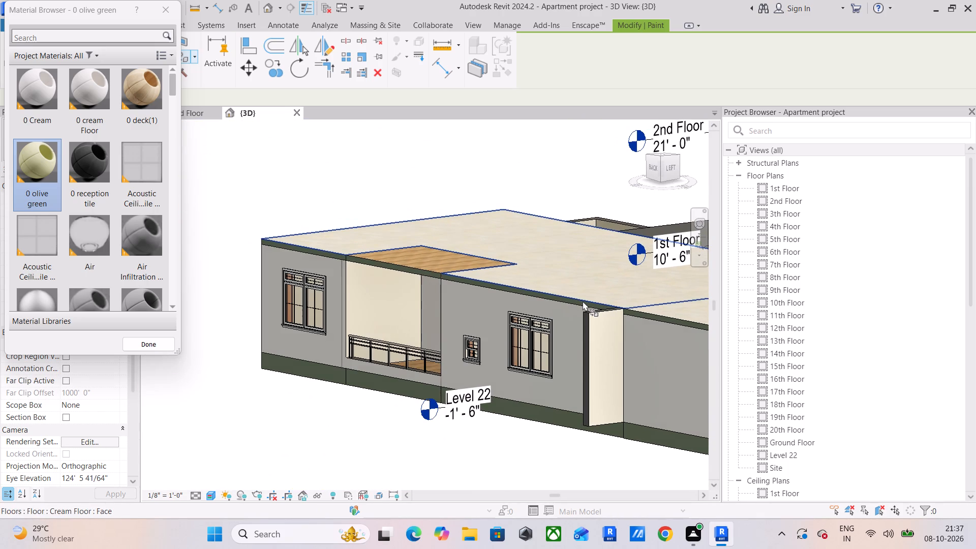
pyautogui.click(156, 5)
# Change the Generic - 12" 1st Floor slab over the reception, behind the entrance, to the receeption floor type.
pyautogui.scroll(-5, 417, 303)
pyautogui.keyDown('shift'); pyautogui.moveTo(445, 329); pyautogui.dragTo(461, 345, button='middle'); pyautogui.keyUp('shift')
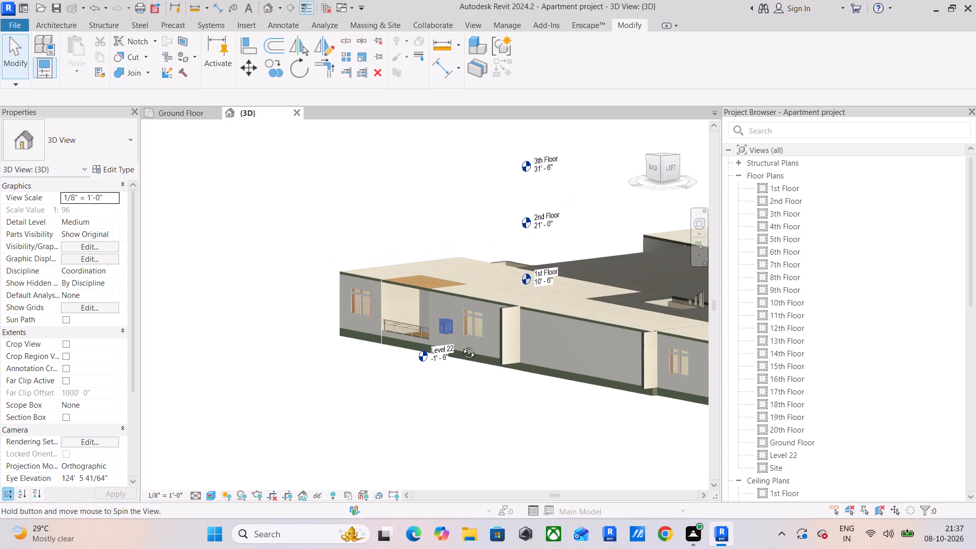
pyautogui.keyDown('shift'); pyautogui.moveTo(461, 345); pyautogui.dragTo(511, 368, button='middle'); pyautogui.keyUp('shift')
pyautogui.moveTo(576, 363); pyautogui.dragTo(181, 285, button='middle')
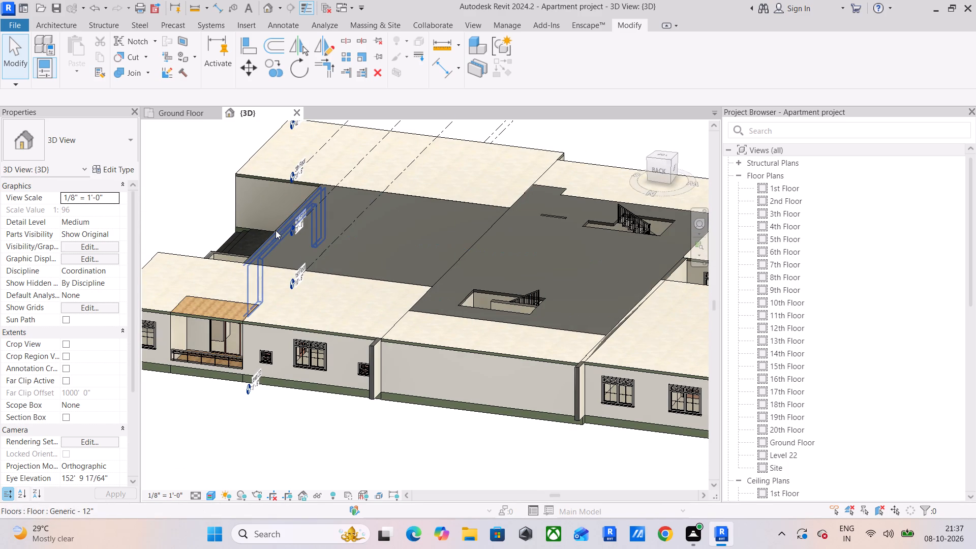
pyautogui.click(272, 238)
pyautogui.click(78, 138)
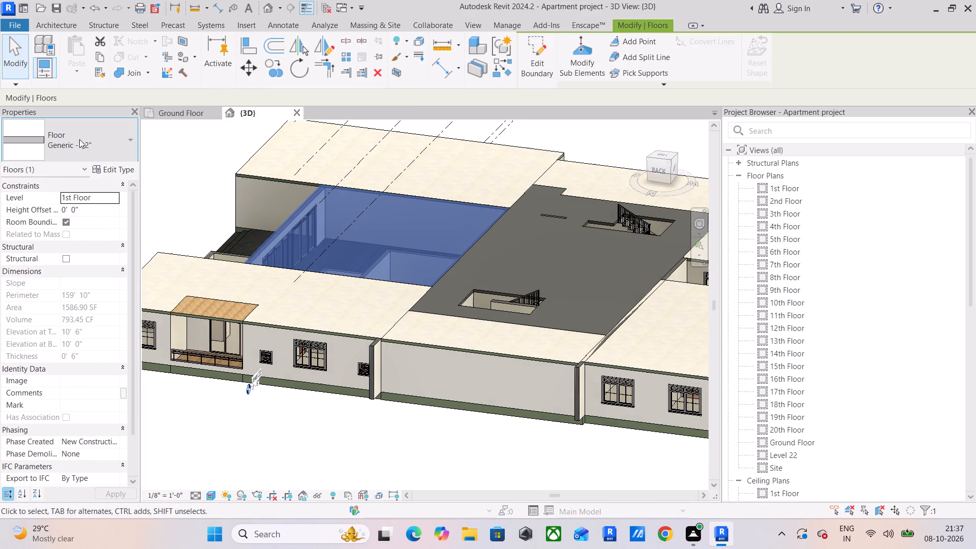
pyautogui.click(74, 271)
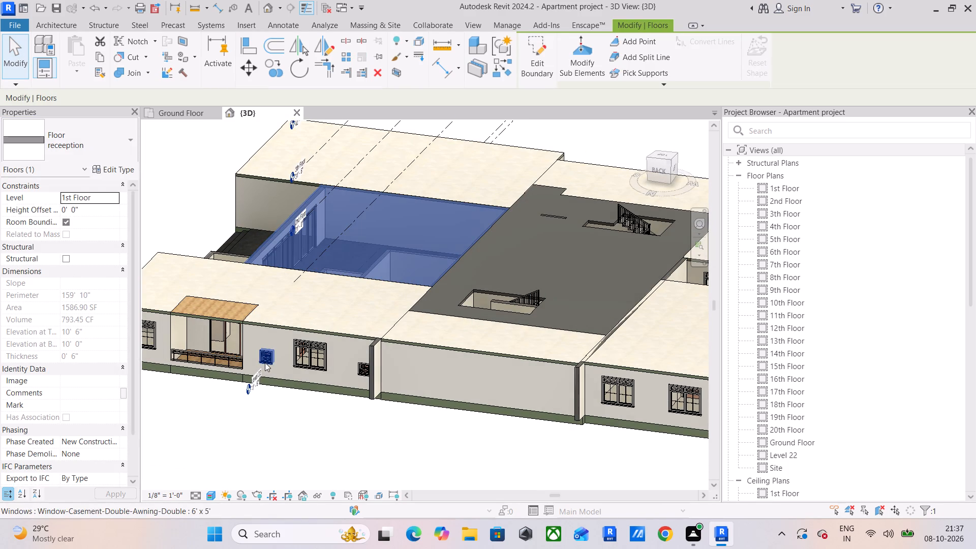
pyautogui.click(311, 408)
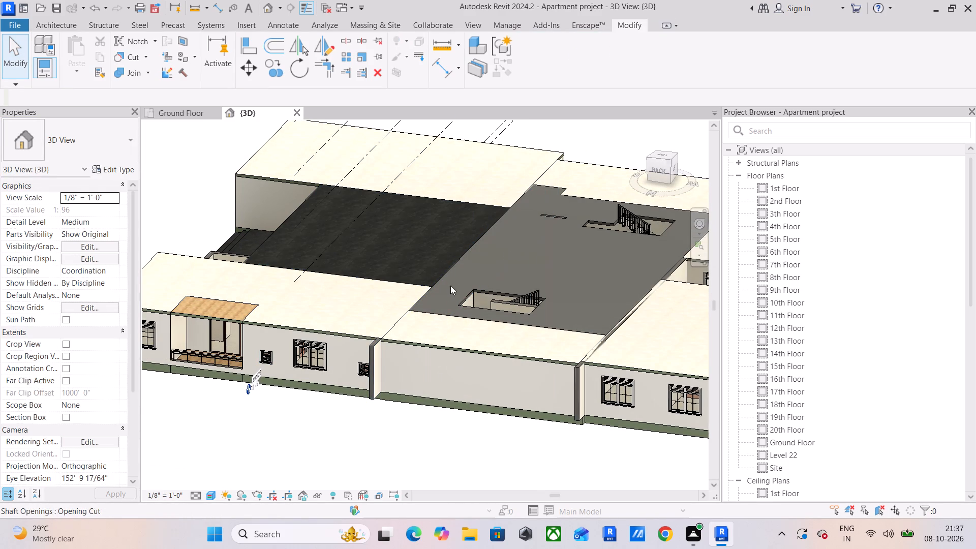
# Change the adjoining Generic - 12" 1st Floor slab with the stair openings to the receeption floor type.
pyautogui.click(464, 256)
pyautogui.click(114, 139)
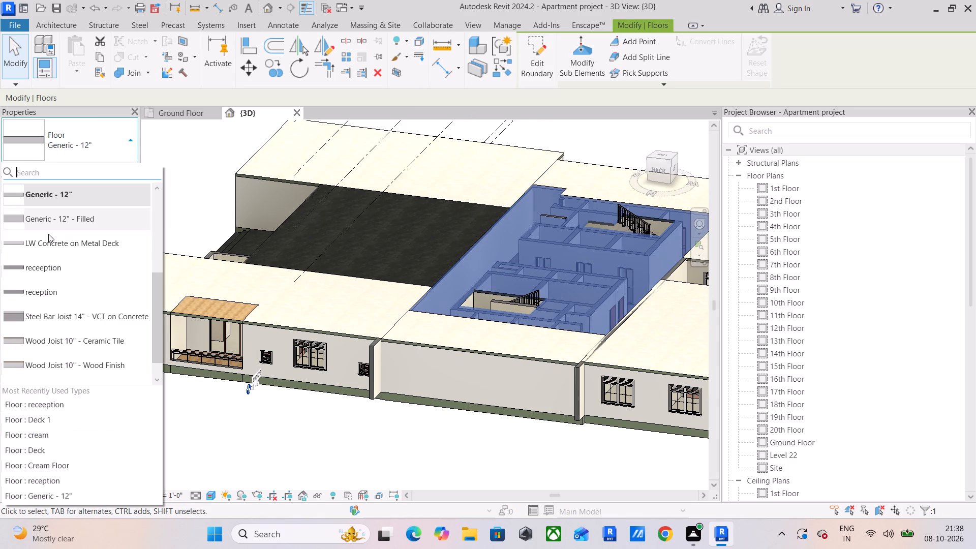
pyautogui.click(48, 268)
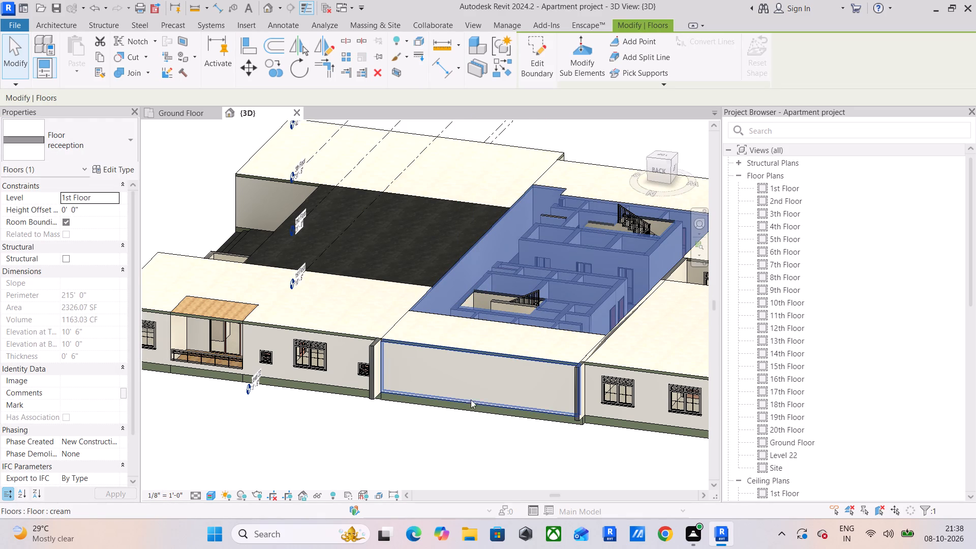
pyautogui.click(432, 428)
# Examine the building's finishes and floor slabs from the back and right sides.
pyautogui.scroll(10, 499, 249)
pyautogui.scroll(-11, 503, 253)
pyautogui.moveTo(532, 262); pyautogui.dragTo(398, 238, button='middle')
pyautogui.keyDown('shift'); pyautogui.moveTo(370, 332); pyautogui.dragTo(440, 289, button='middle'); pyautogui.keyUp('shift')
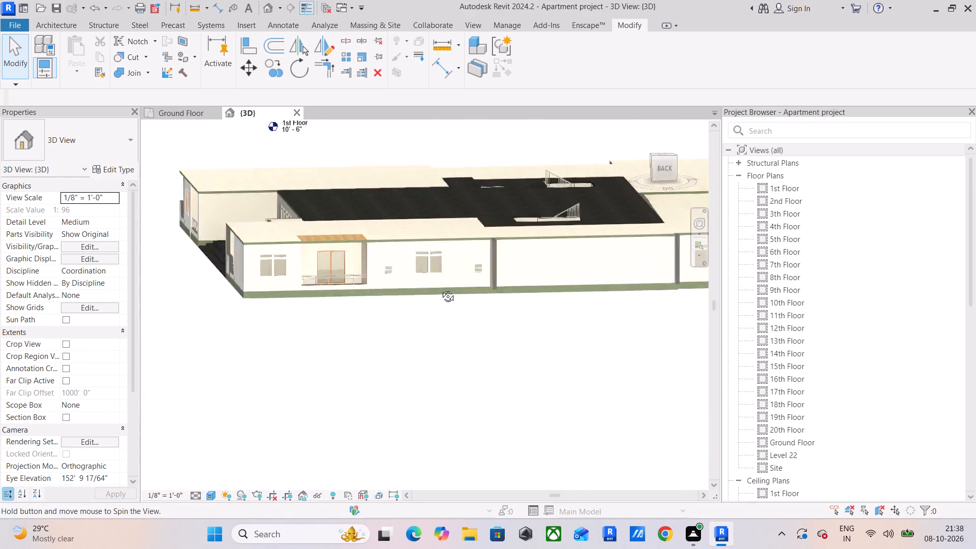
pyautogui.keyDown('shift'); pyautogui.moveTo(440, 289); pyautogui.dragTo(446, 286, button='middle'); pyautogui.keyUp('shift')
pyautogui.scroll(-4, 447, 285)
pyautogui.moveTo(461, 276); pyautogui.dragTo(256, 307, button='middle')
pyautogui.keyDown('shift'); pyautogui.moveTo(255, 308); pyautogui.dragTo(327, 334, button='middle'); pyautogui.keyUp('shift')
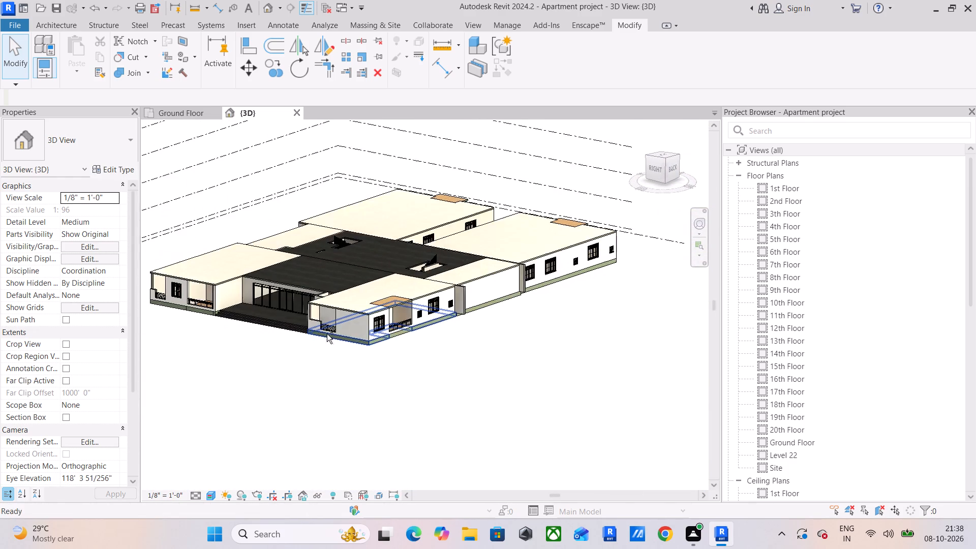
pyautogui.keyDown('shift'); pyautogui.moveTo(327, 334); pyautogui.dragTo(290, 295, button='middle'); pyautogui.keyUp('shift')
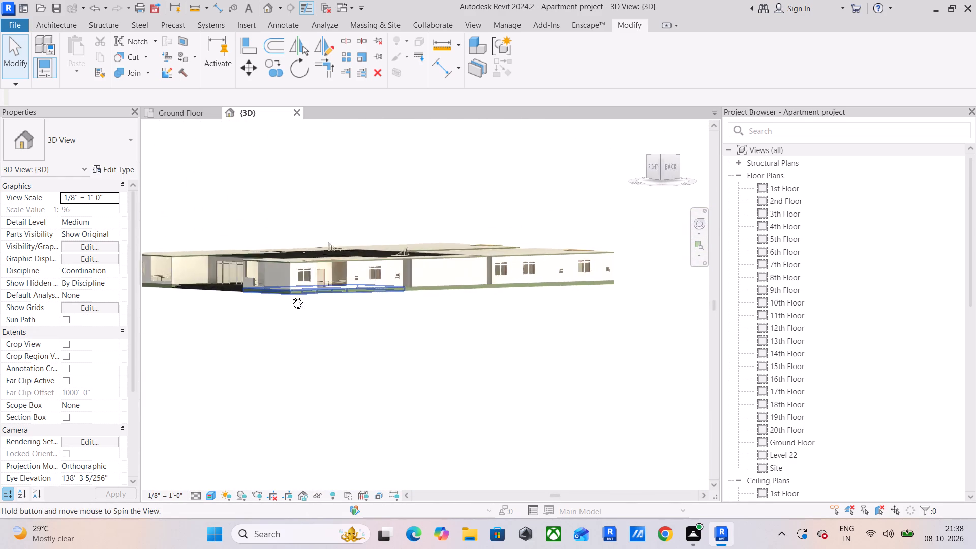
pyautogui.keyDown('shift'); pyautogui.moveTo(290, 295); pyautogui.dragTo(286, 295, button='middle'); pyautogui.keyUp('shift')
pyautogui.moveTo(285, 297); pyautogui.dragTo(354, 321, button='middle')
pyautogui.scroll(-1, 356, 321)
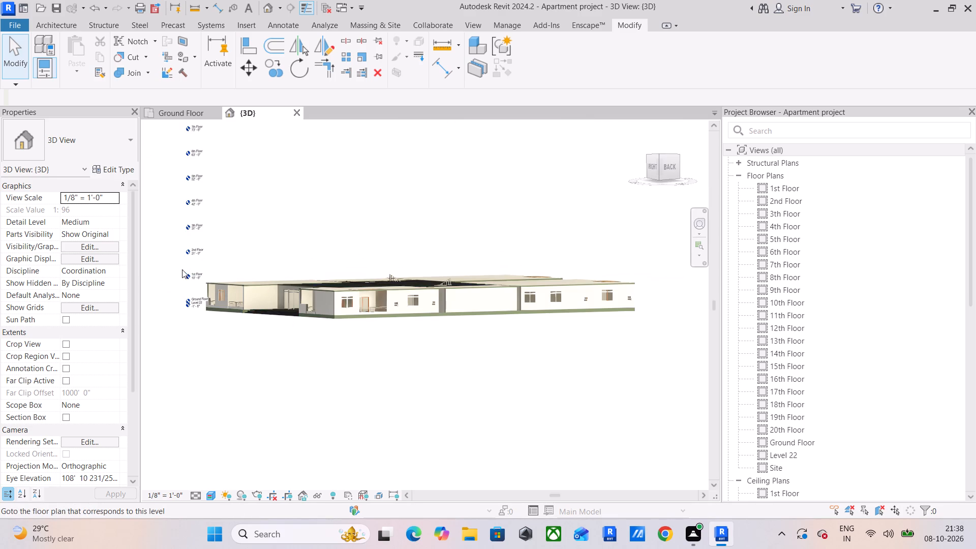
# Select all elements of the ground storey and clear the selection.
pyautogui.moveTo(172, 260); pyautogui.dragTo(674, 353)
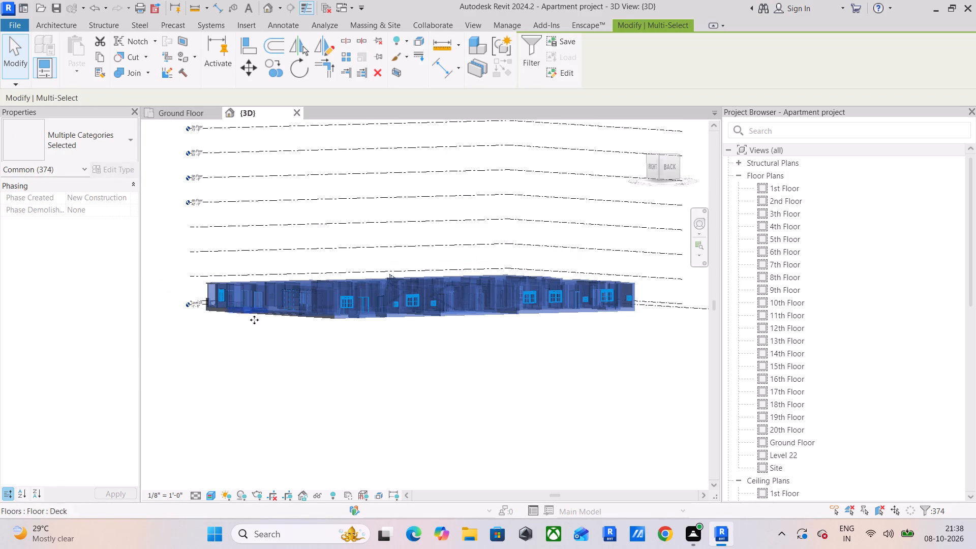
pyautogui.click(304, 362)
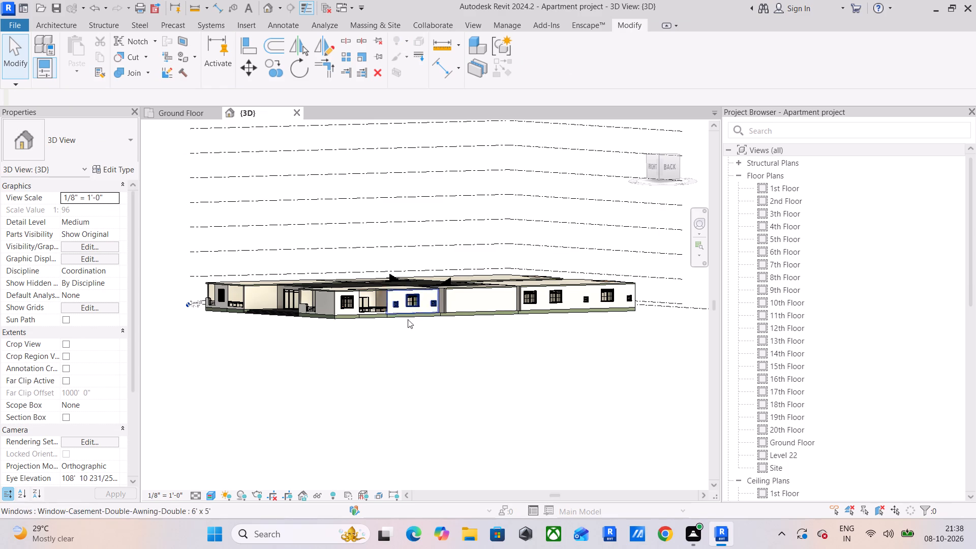
# In the Ground Floor plan, extend the 105' 6" 9" EXTERIOR WALL about 2' 7" outward past the side facade corner.
pyautogui.keyDown('shift'); pyautogui.moveTo(392, 326); pyautogui.dragTo(482, 389, button='middle'); pyautogui.keyUp('shift')
pyautogui.keyDown('shift'); pyautogui.scroll(-1, 480, 388); pyautogui.keyUp('shift')
pyautogui.scroll(4, 556, 284)
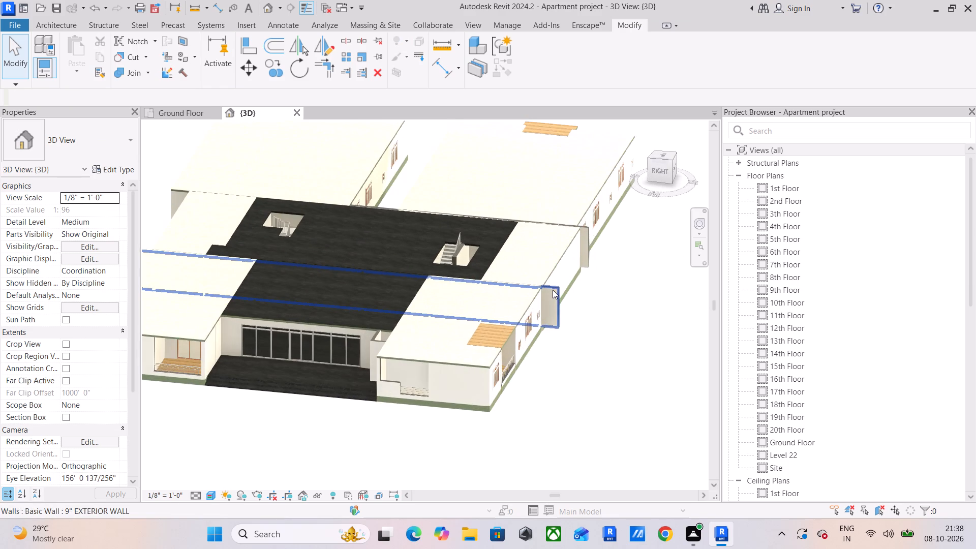
pyautogui.click(553, 290)
pyautogui.click(186, 115)
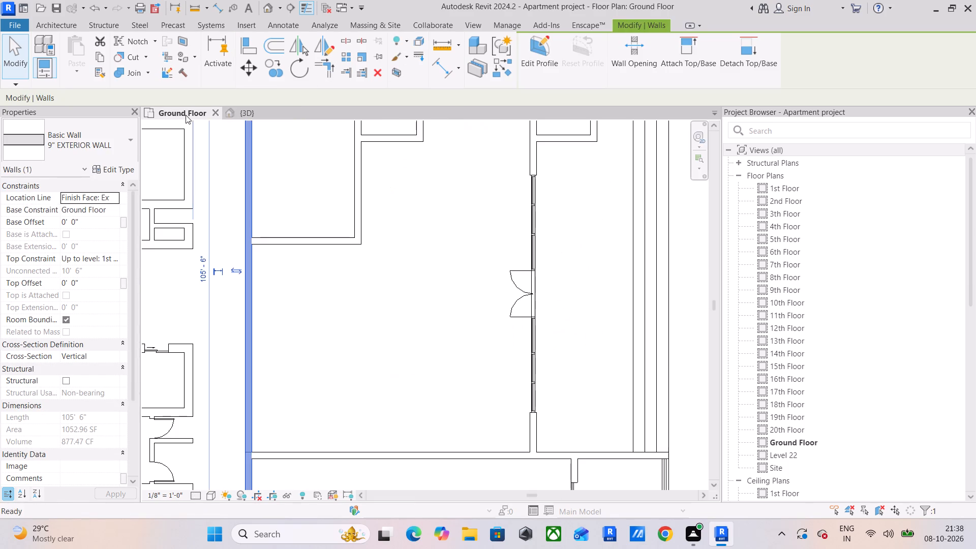
pyautogui.scroll(-9, 308, 186)
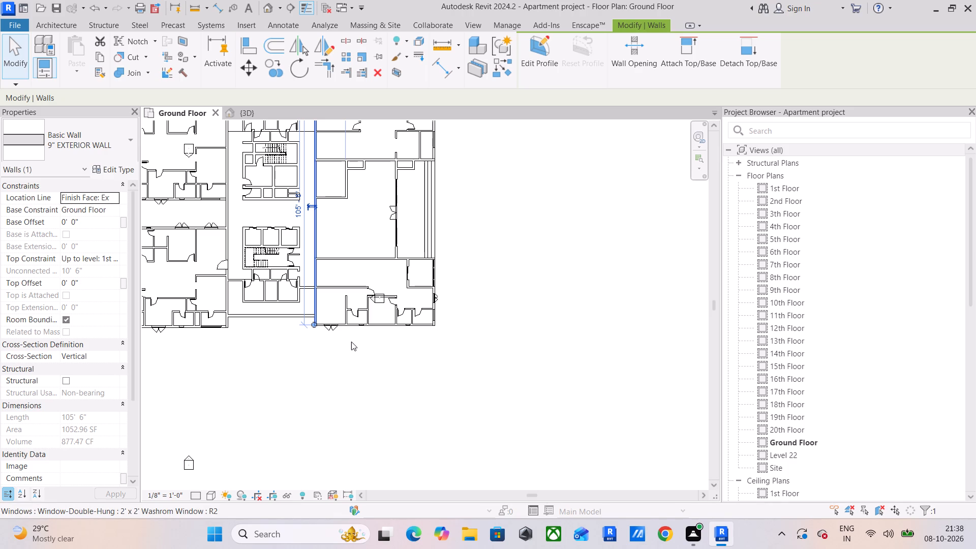
pyautogui.scroll(5, 349, 342)
pyautogui.scroll(6, 264, 329)
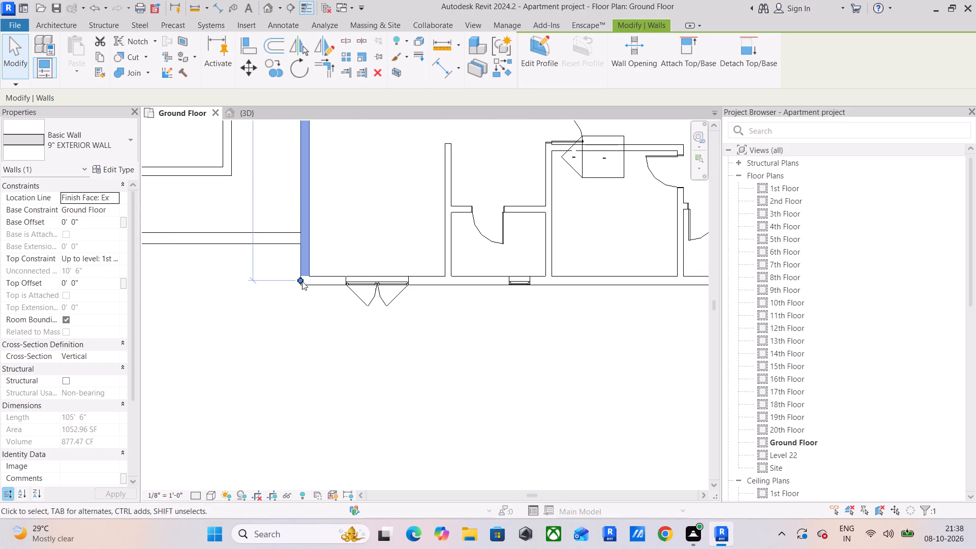
pyautogui.scroll(5, 304, 277)
pyautogui.moveTo(293, 283); pyautogui.dragTo(294, 321)
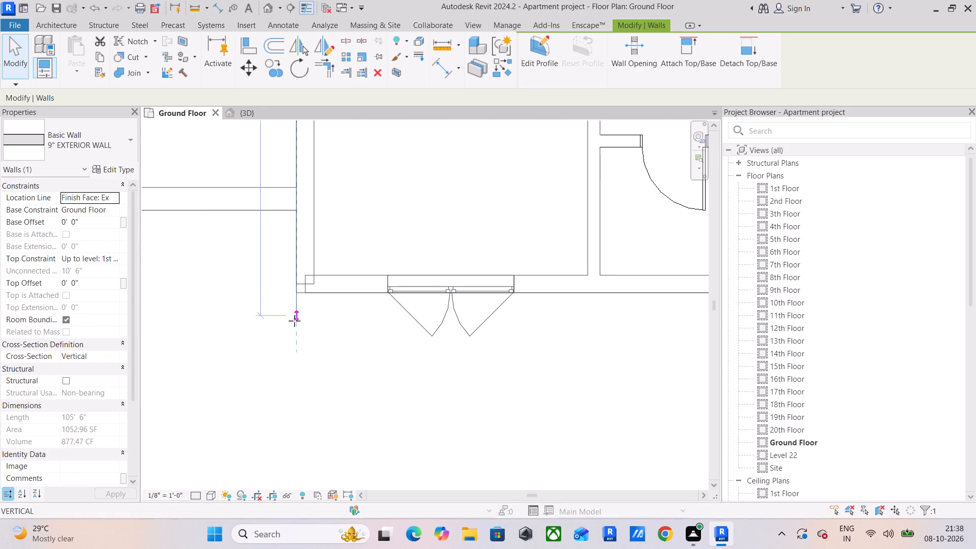
pyautogui.moveTo(294, 321); pyautogui.dragTo(292, 351)
pyautogui.click(346, 328)
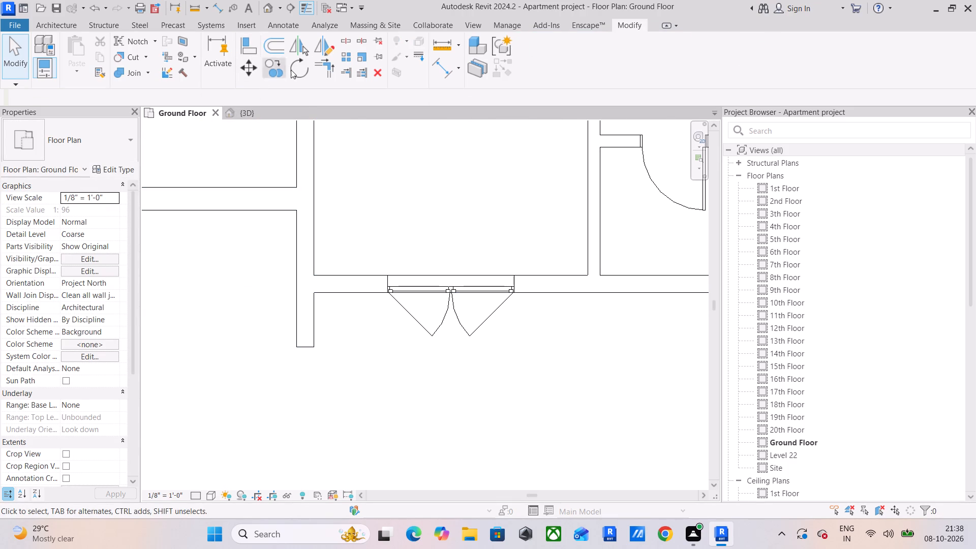
# Split the extended wall at the facade's outer face and unjoin the highlighted elements.
pyautogui.click(348, 39)
pyautogui.scroll(5, 271, 314)
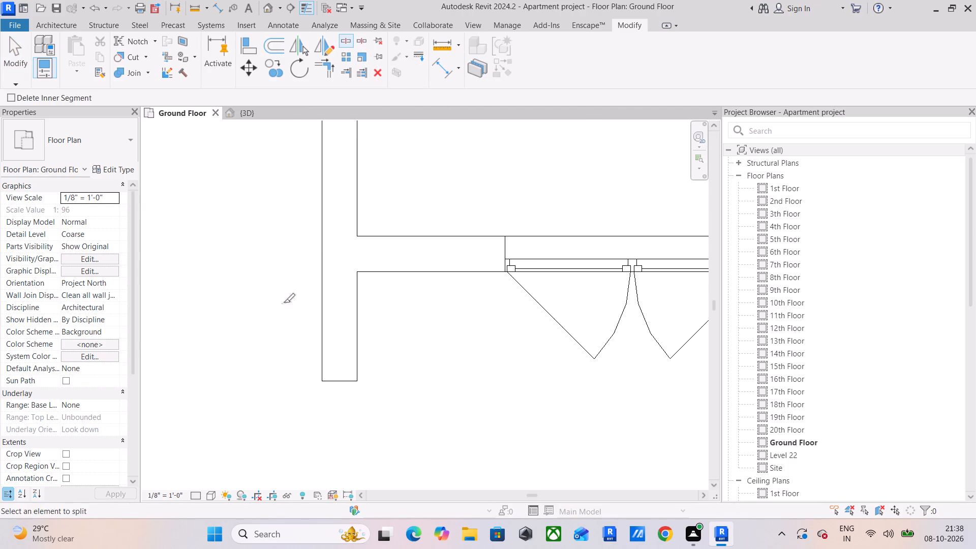
pyautogui.click(342, 272)
pyautogui.scroll(-4, 404, 310)
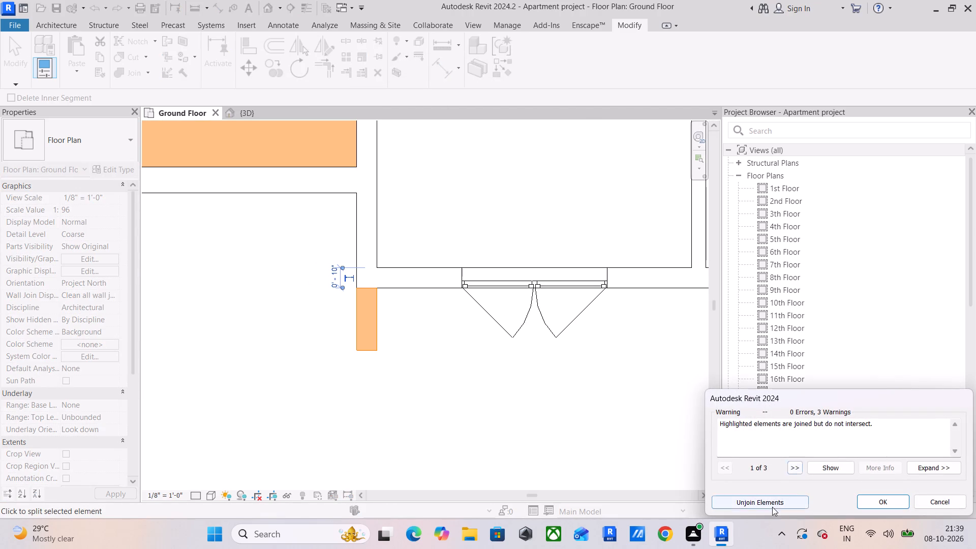
pyautogui.click(772, 507)
pyautogui.scroll(-3, 381, 330)
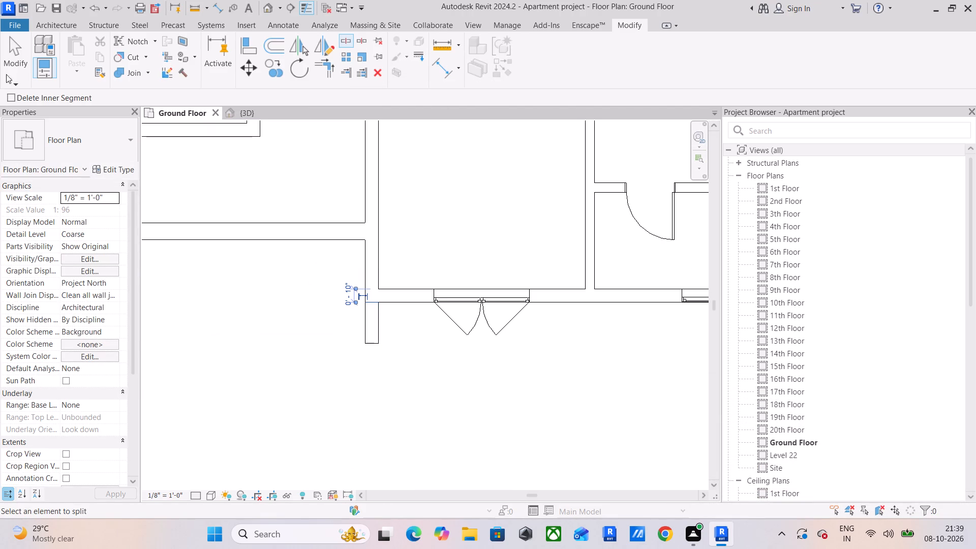
pyautogui.click(14, 56)
# Set the length of the split-off projecting stub wall to 3'.
pyautogui.click(365, 330)
pyautogui.scroll(2, 304, 308)
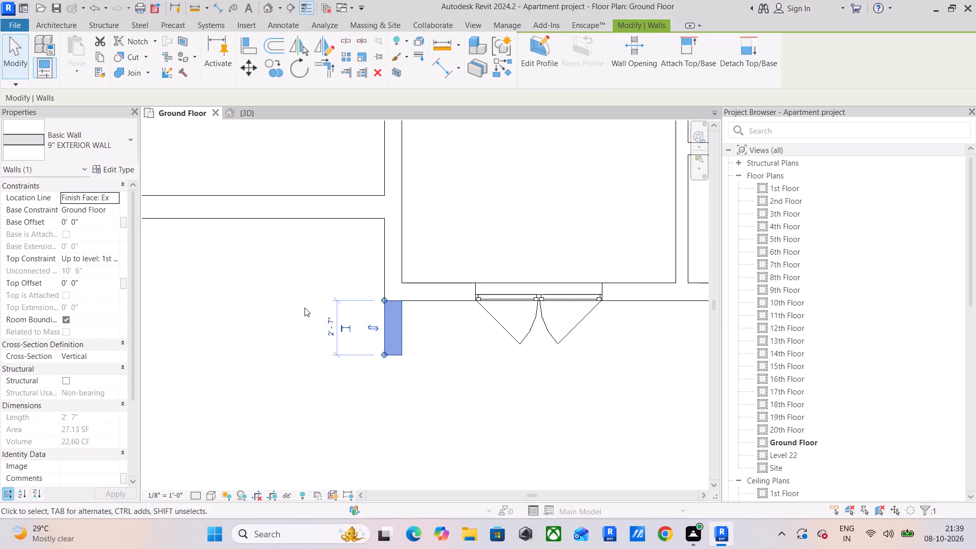
pyautogui.click(333, 323)
pyautogui.write("3'")
pyautogui.press('Return')
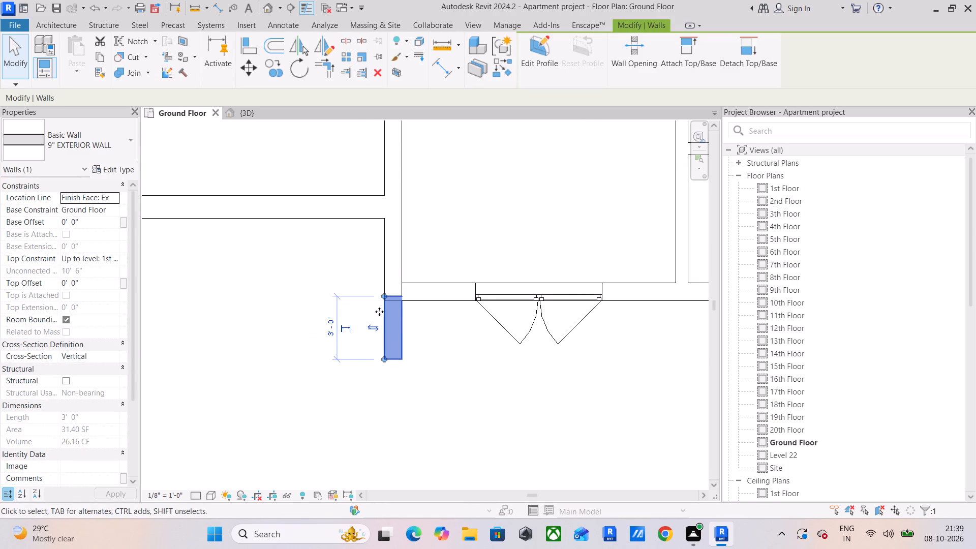
# Move the stub wall outward so its inner end sits on the facade's outer face.
pyautogui.scroll(4, 391, 292)
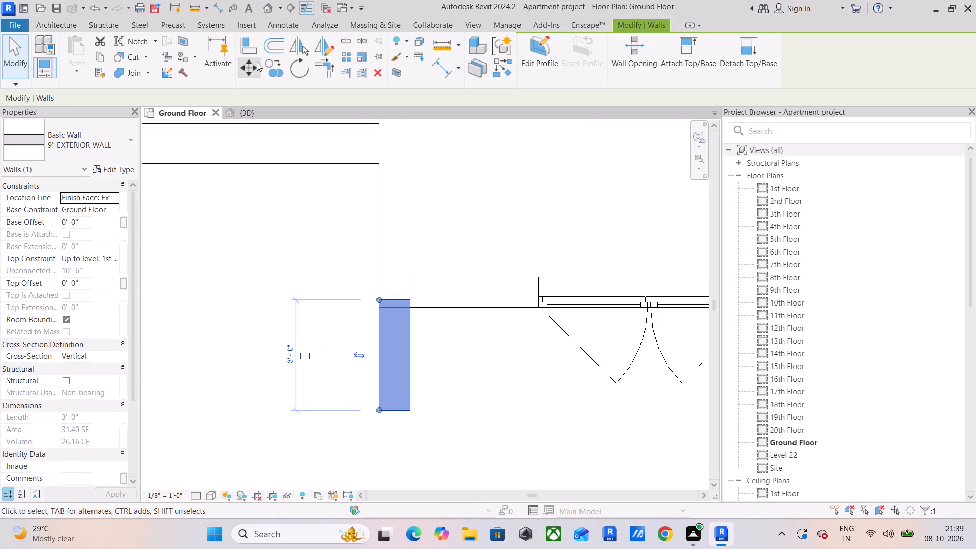
pyautogui.moveTo(257, 62); pyautogui.dragTo(257, 67)
pyautogui.click(383, 298)
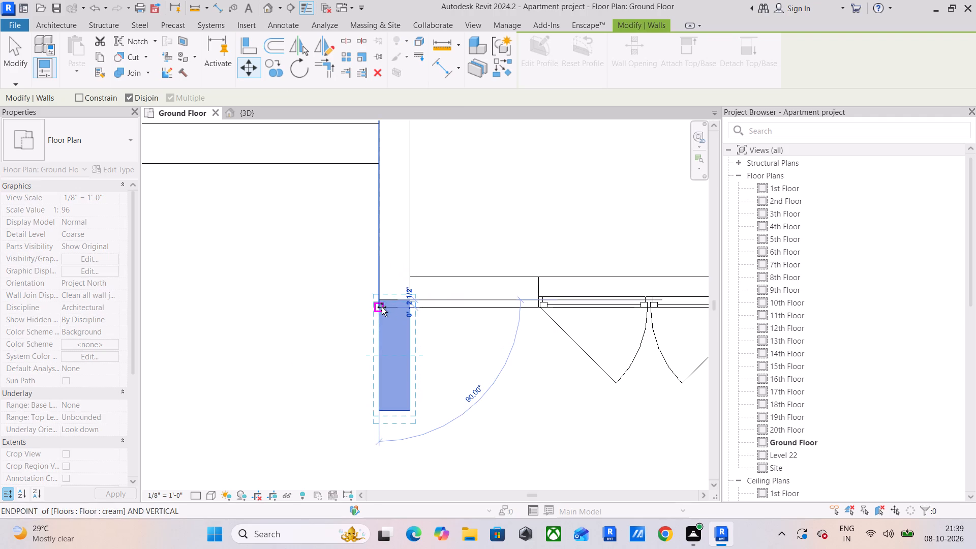
pyautogui.click(382, 307)
pyautogui.click(472, 390)
# Set the repositioned stub wall's overall length to 3' again.
pyautogui.scroll(-4, 486, 392)
pyautogui.moveTo(382, 378); pyautogui.dragTo(333, 375, button='middle')
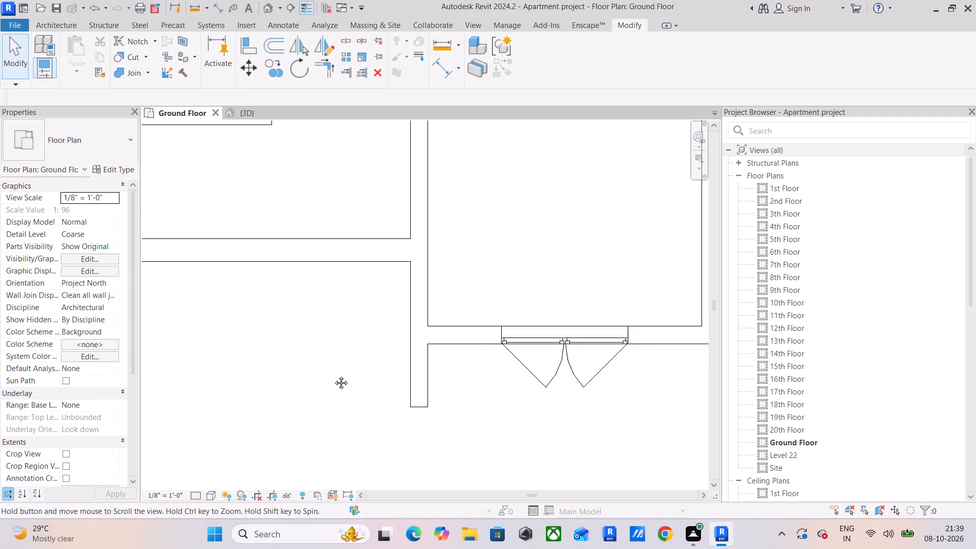
pyautogui.moveTo(333, 375); pyautogui.dragTo(294, 357, button='middle')
pyautogui.click(347, 352)
pyautogui.scroll(-2, 478, 367)
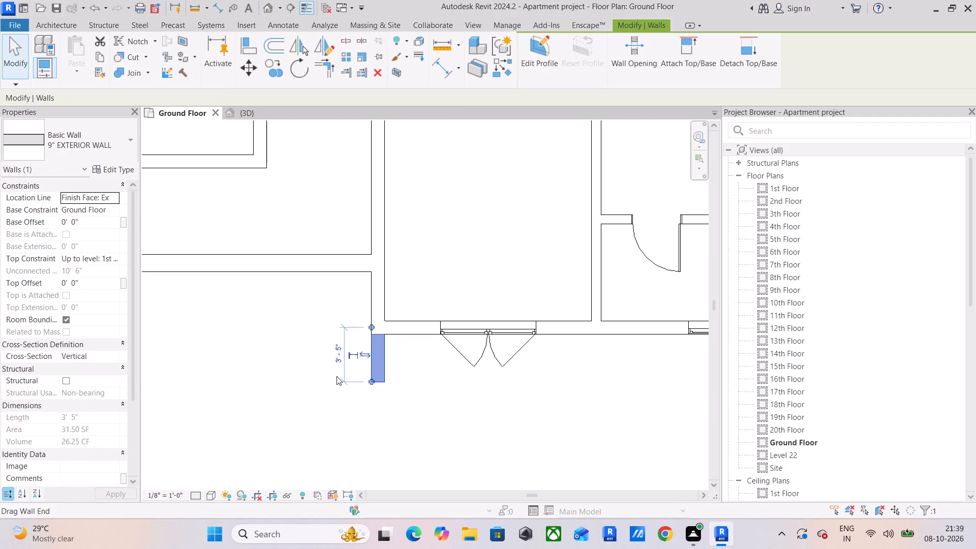
pyautogui.click(330, 357)
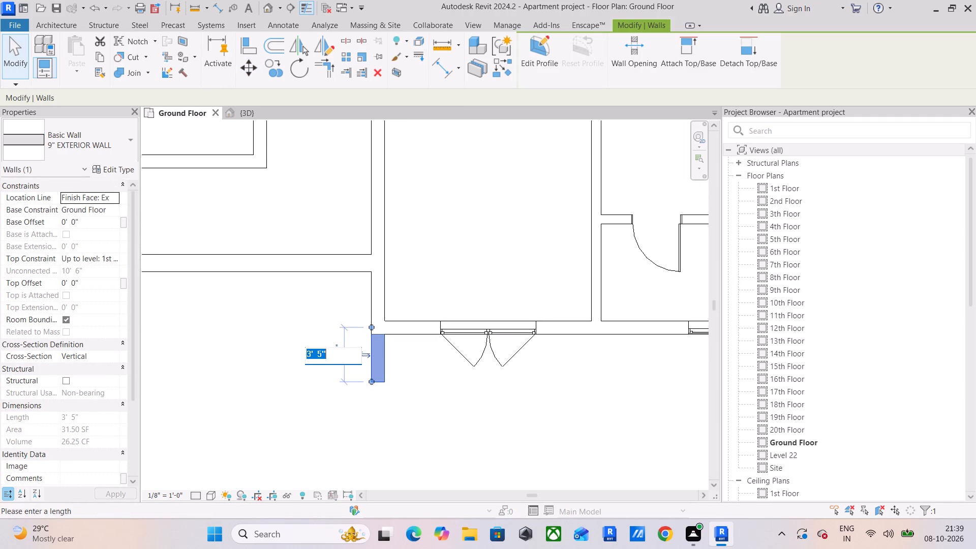
pyautogui.write("3'")
pyautogui.press('Return')
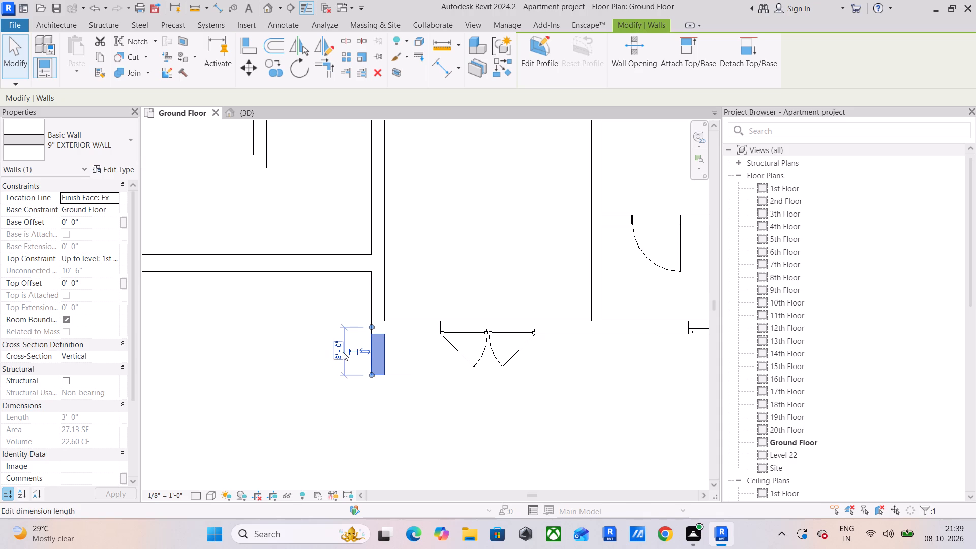
pyautogui.click(434, 398)
# Copy the 3' stub wall along the facade to the first two interior partitions, using multiple copies from its facade-face corner.
pyautogui.moveTo(430, 398); pyautogui.dragTo(322, 398, button='middle')
pyautogui.click(269, 367)
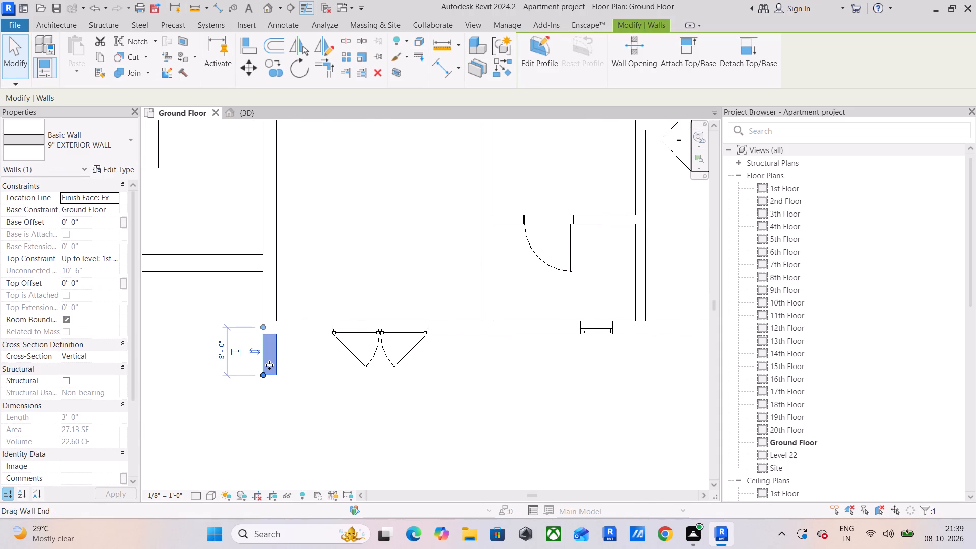
pyautogui.click(279, 80)
pyautogui.click(279, 72)
pyautogui.click(261, 331)
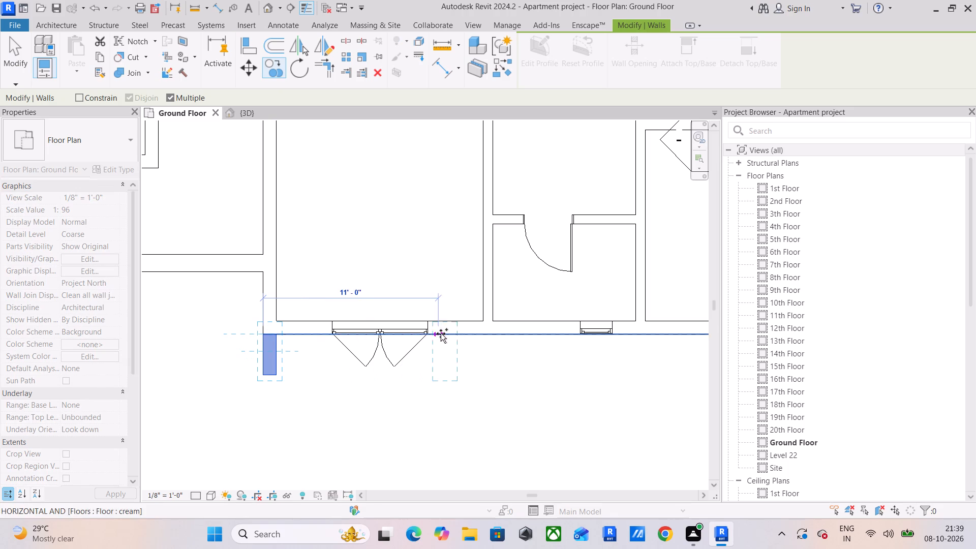
pyautogui.click(484, 332)
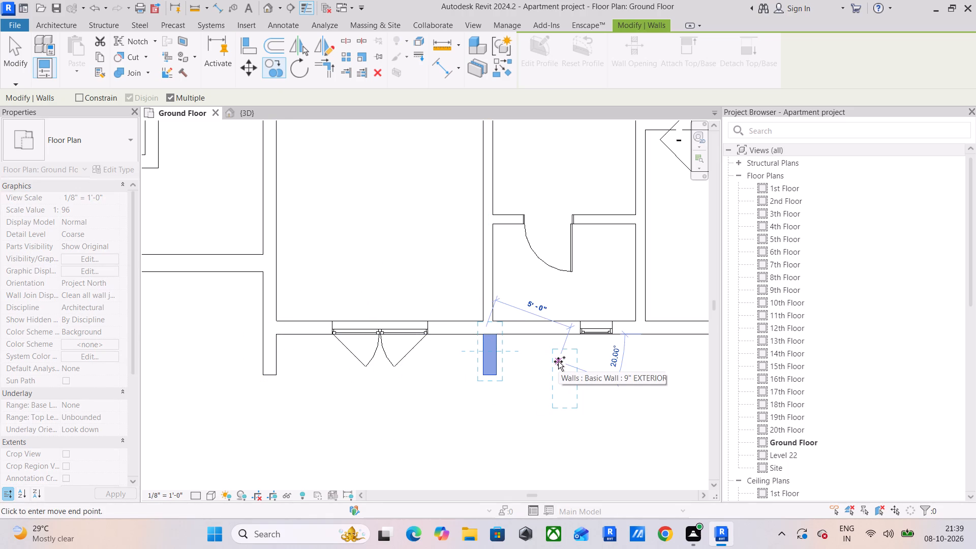
pyautogui.moveTo(565, 359); pyautogui.dragTo(417, 359, button='middle')
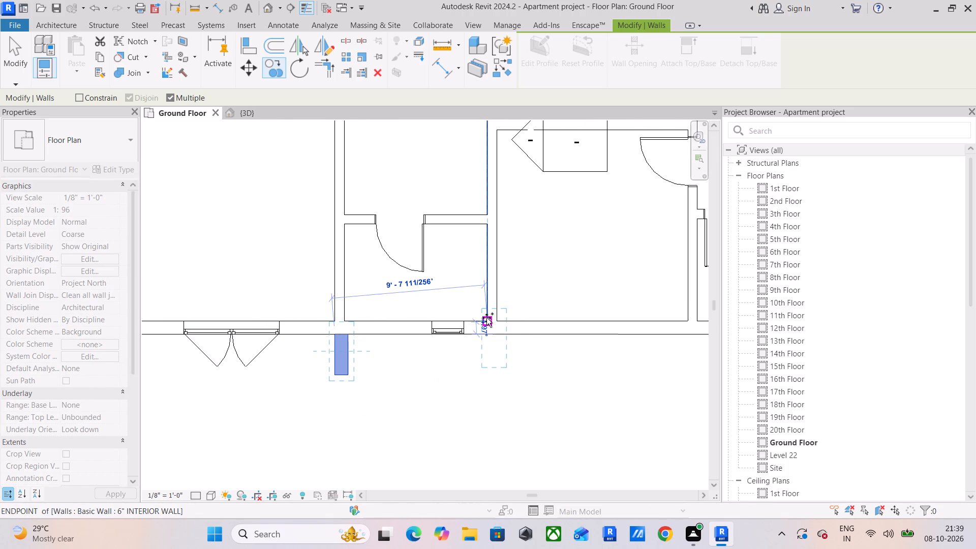
pyautogui.click(486, 332)
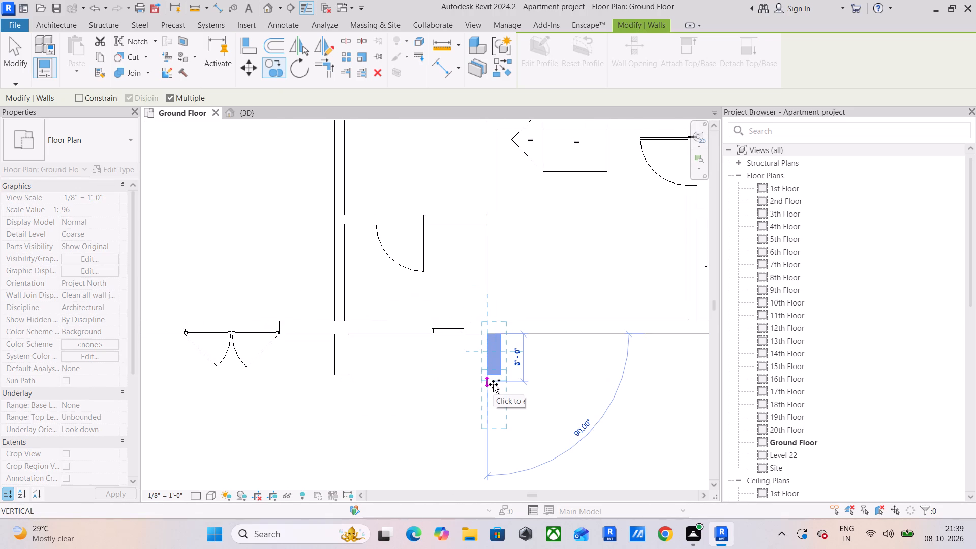
# Place further stub copies at the next two interior partitions and one about 2' 5" beyond the last partition.
pyautogui.moveTo(538, 378); pyautogui.dragTo(296, 376, button='middle')
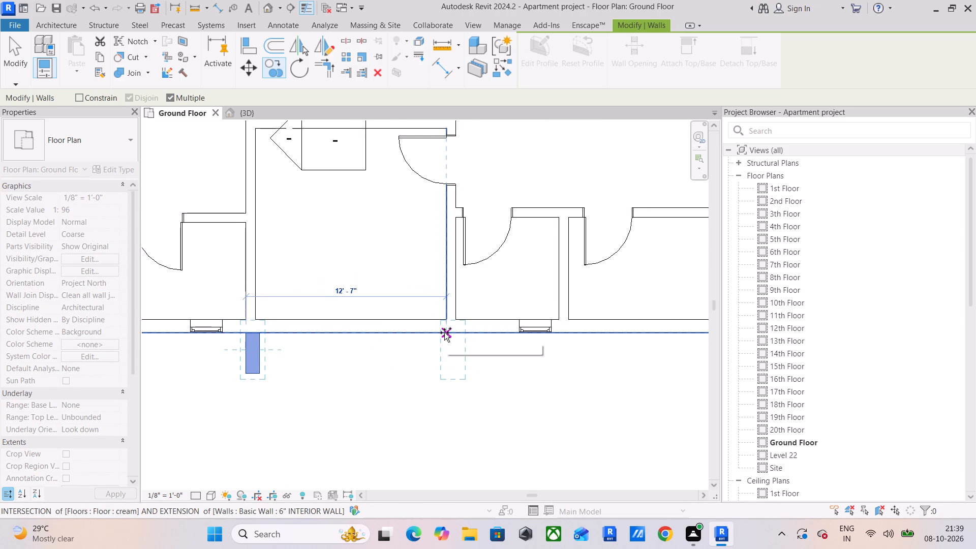
pyautogui.click(444, 332)
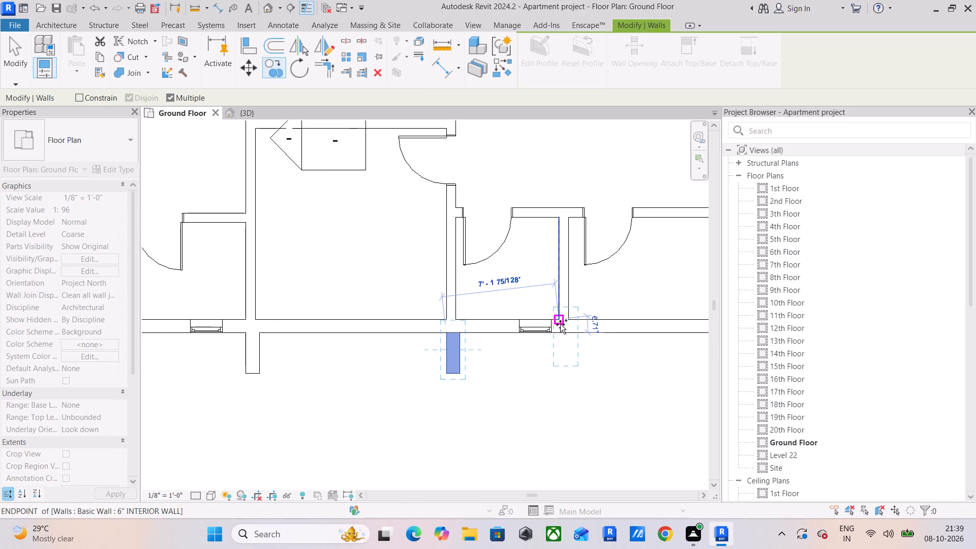
pyautogui.scroll(4, 561, 333)
pyautogui.click(561, 333)
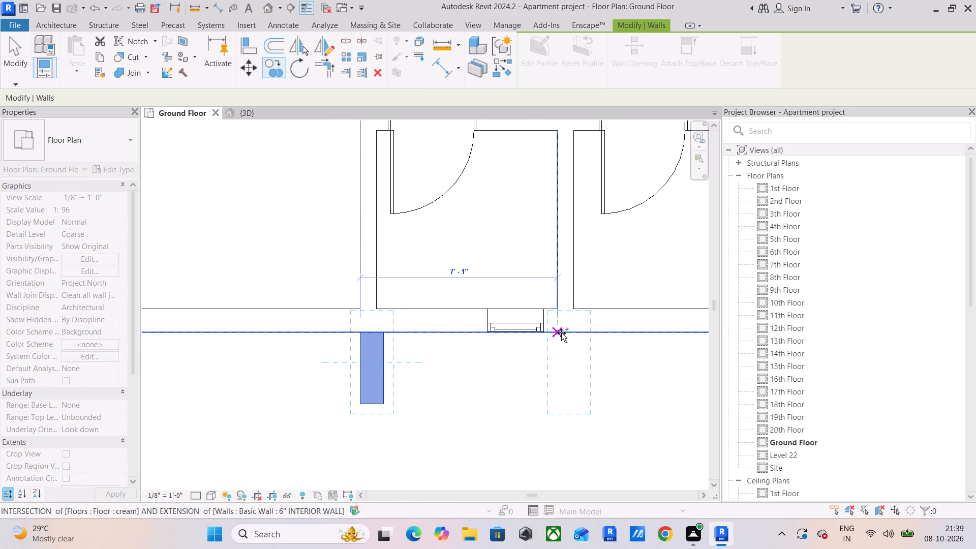
pyautogui.scroll(-3, 592, 351)
pyautogui.moveTo(606, 353); pyautogui.dragTo(454, 341, button='middle')
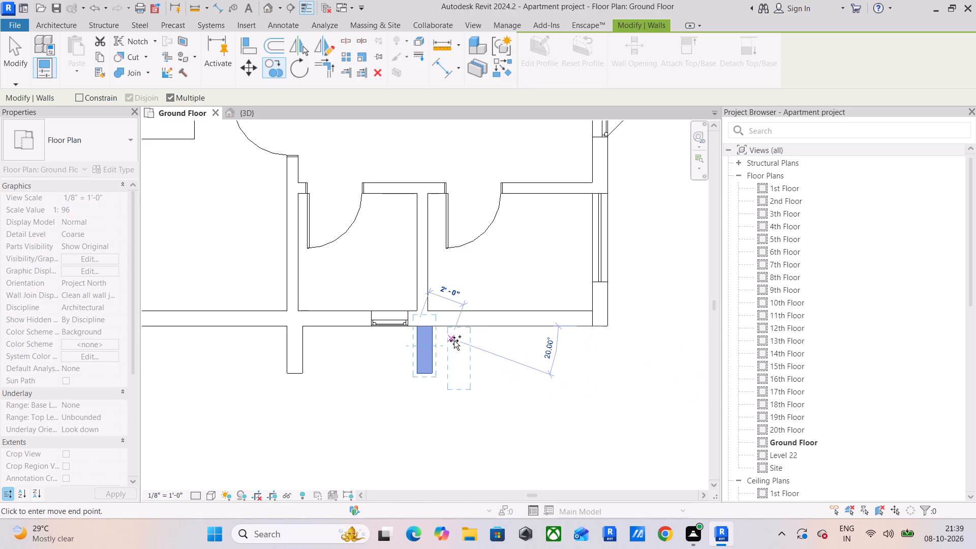
pyautogui.scroll(-4, 454, 341)
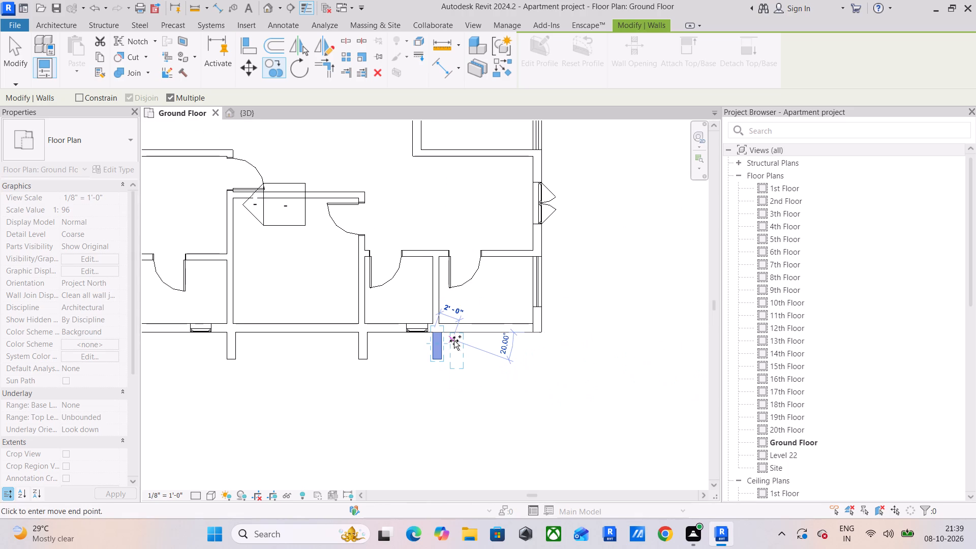
pyautogui.scroll(5, 453, 334)
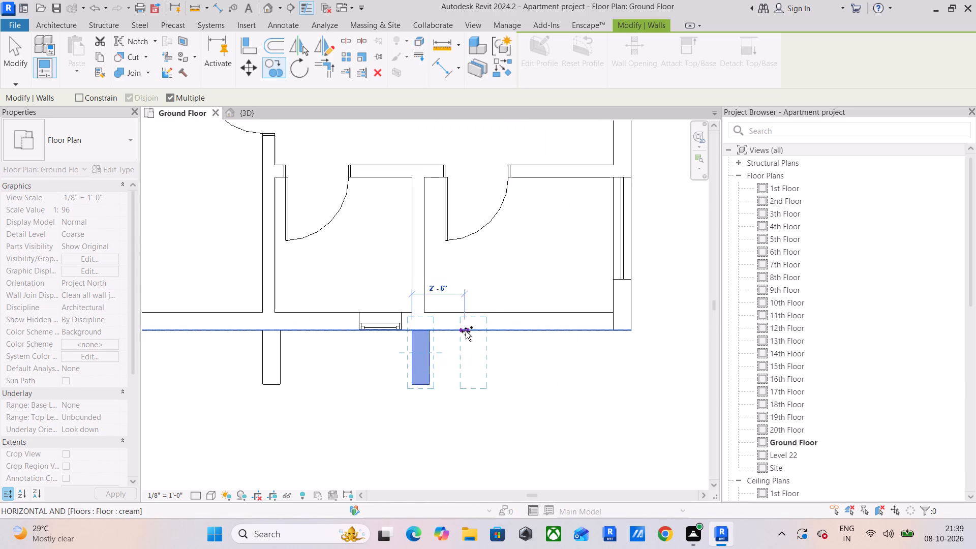
pyautogui.click(471, 331)
pyautogui.press('Escape')
pyautogui.press('Escape')
pyautogui.press('Escape')
# Delete the stub wall copy in line with the partition between the two end washrooms.
pyautogui.click(423, 354)
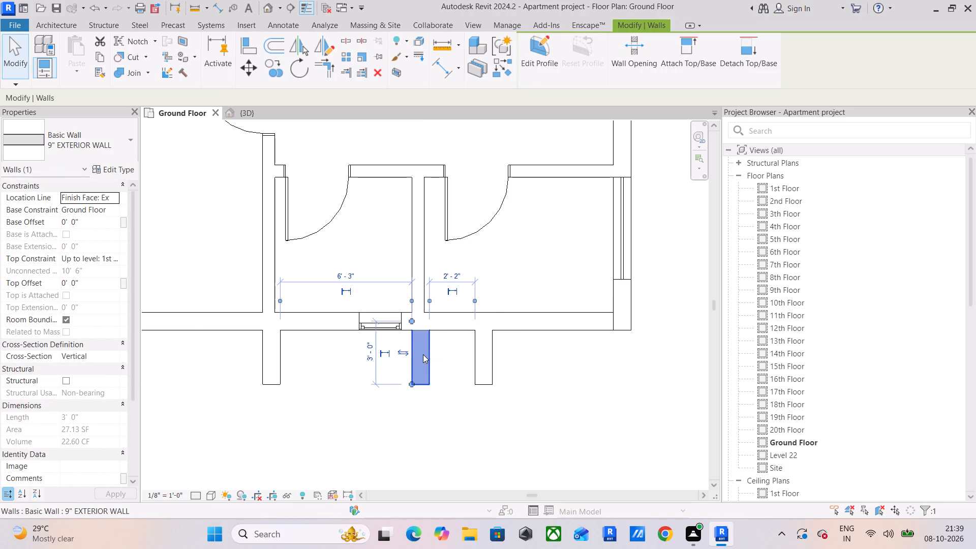
pyautogui.press('Delete')
# Set the length of the stub wall nearest the building's end corner to 4'.
pyautogui.scroll(-3, 406, 355)
pyautogui.moveTo(367, 370); pyautogui.dragTo(507, 354, button='middle')
pyautogui.click(588, 344)
pyautogui.scroll(3, 587, 345)
pyautogui.click(533, 339)
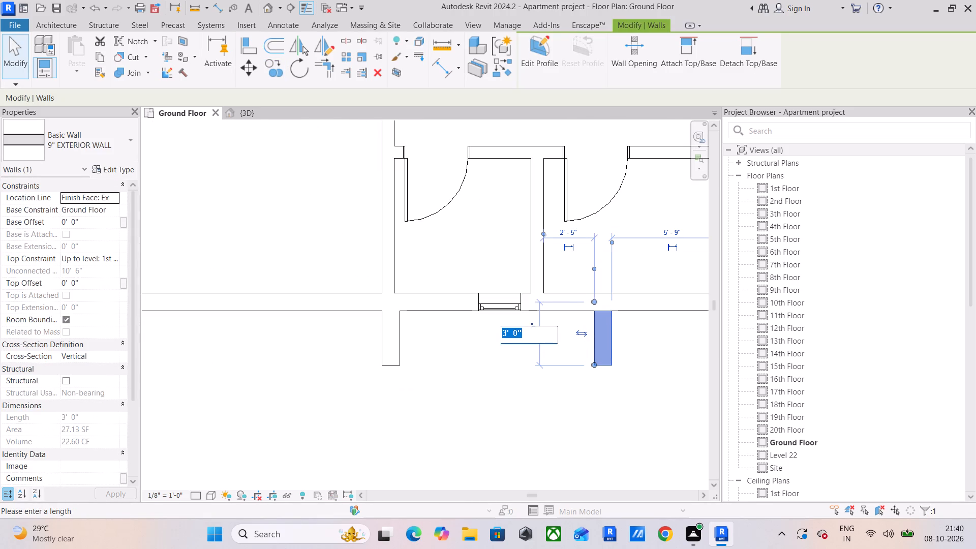
pyautogui.press('4')
pyautogui.press("'")
pyautogui.press('Return')
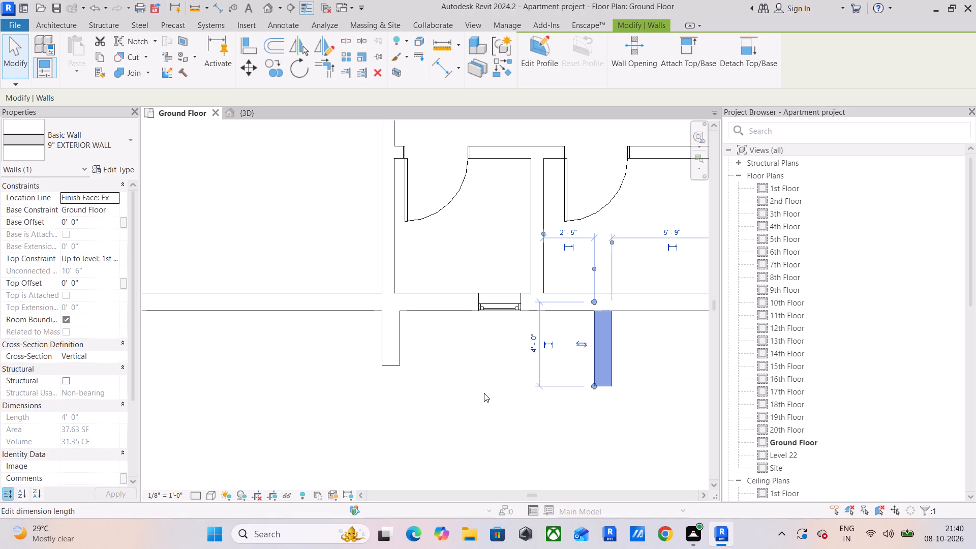
pyautogui.click(484, 393)
# Align the outer ends of the next three stub walls with the end of the 4' stub wall.
pyautogui.click(245, 46)
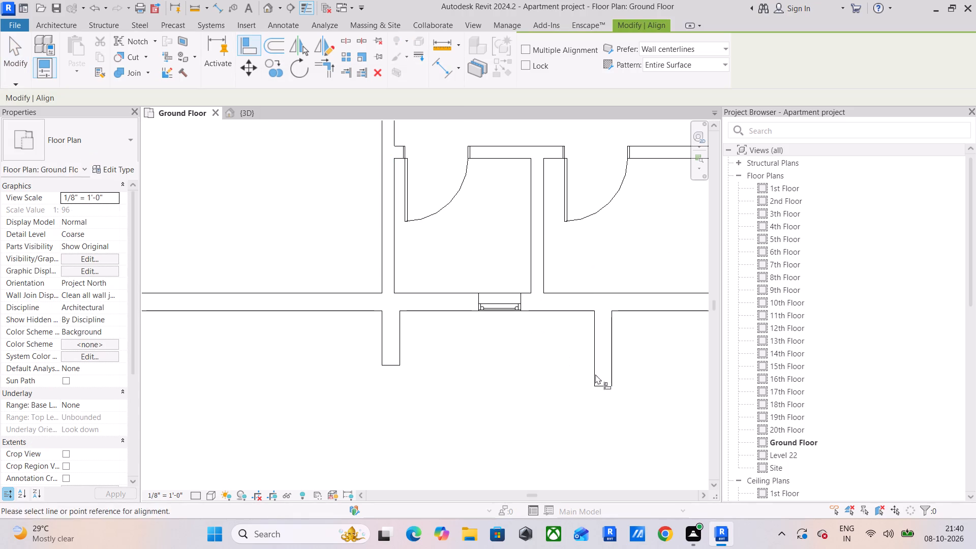
pyautogui.click(601, 388)
pyautogui.click(392, 364)
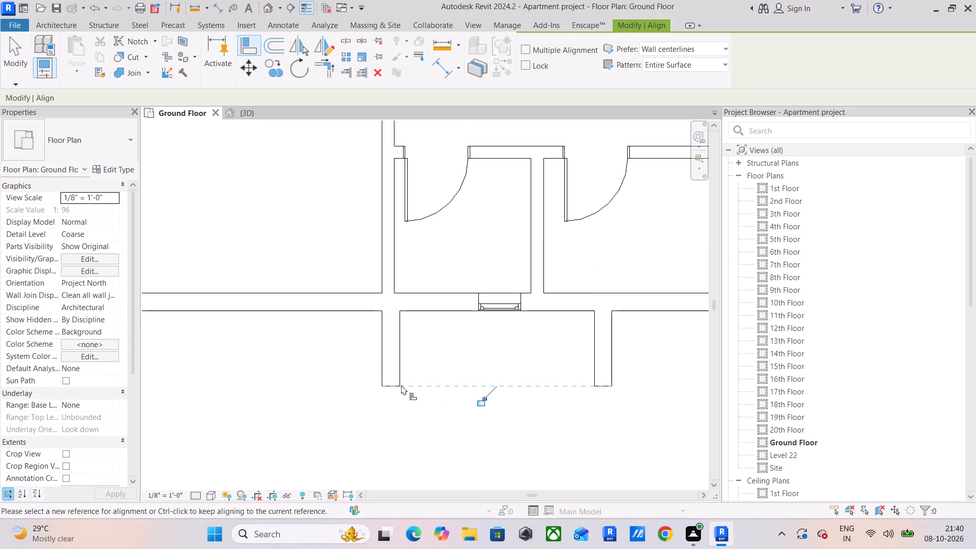
pyautogui.click(399, 384)
pyautogui.scroll(1, 397, 384)
pyautogui.moveTo(401, 385); pyautogui.dragTo(612, 348, button='middle')
pyautogui.click(294, 321)
pyautogui.moveTo(304, 346); pyautogui.dragTo(333, 348, button='middle')
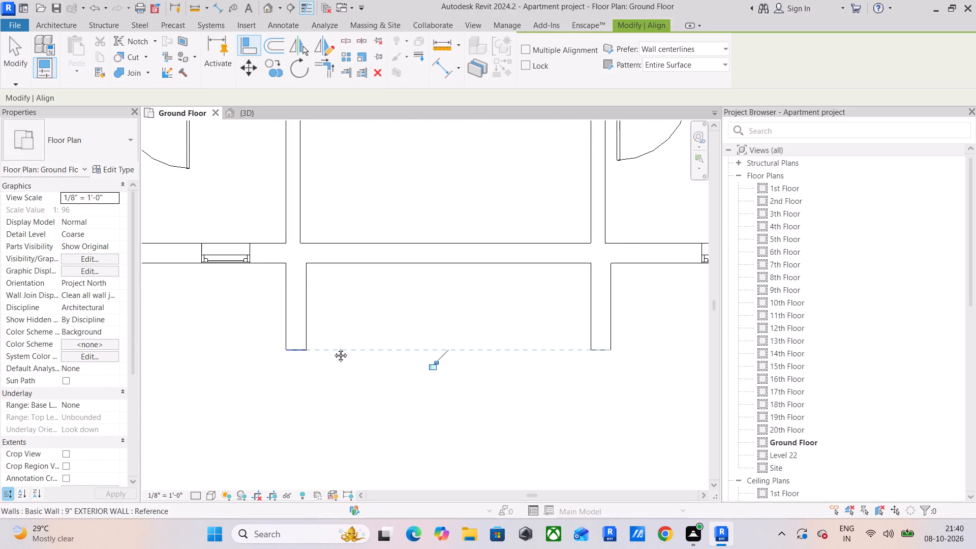
pyautogui.moveTo(333, 348); pyautogui.dragTo(636, 340, button='middle')
pyautogui.click(629, 340)
pyautogui.click(399, 319)
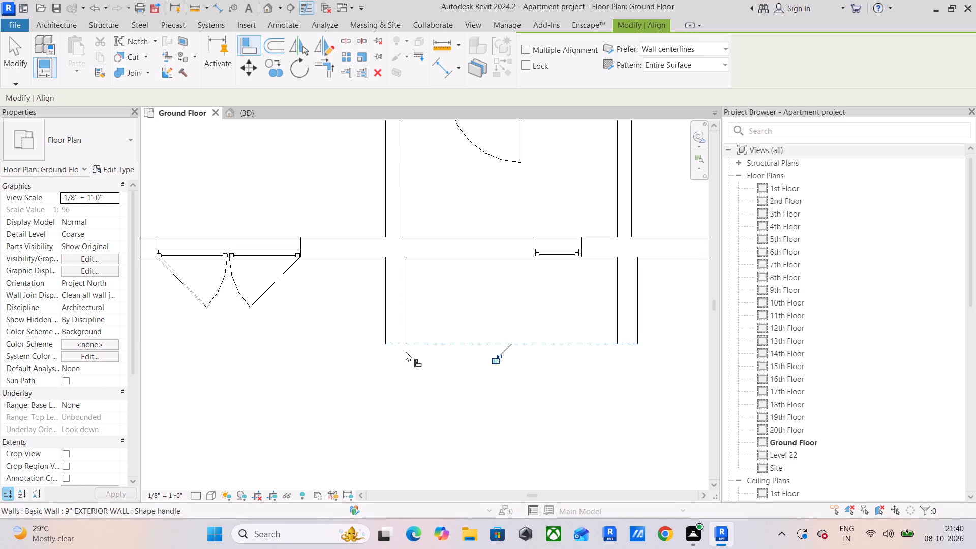
pyautogui.scroll(-6, 407, 353)
pyautogui.moveTo(407, 354); pyautogui.dragTo(344, 343, button='middle')
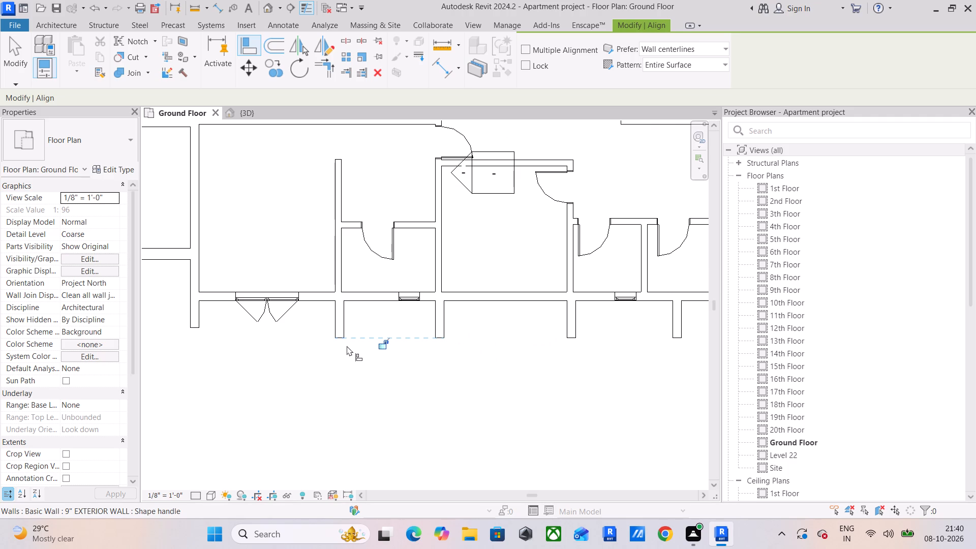
pyautogui.press('Escape')
pyautogui.press('Escape')
pyautogui.press('Escape')
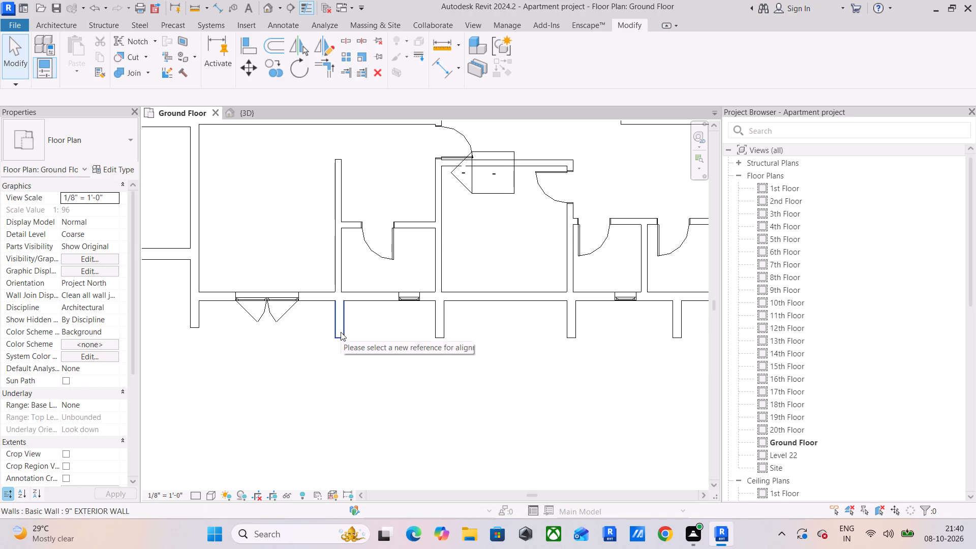
# Start an in-place model in the Generic Models category with its default name.
pyautogui.click(54, 23)
pyautogui.click(145, 71)
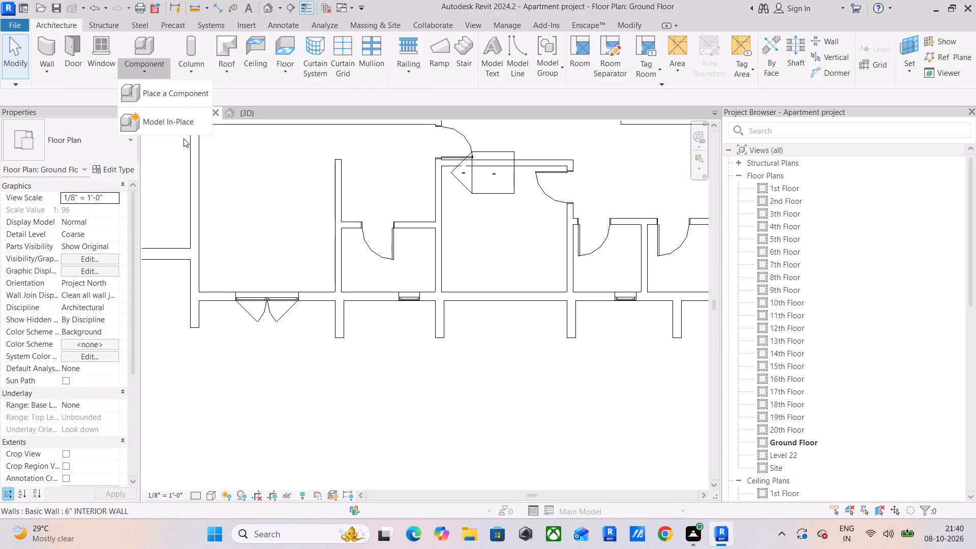
pyautogui.click(176, 127)
pyautogui.scroll(-5, 423, 235)
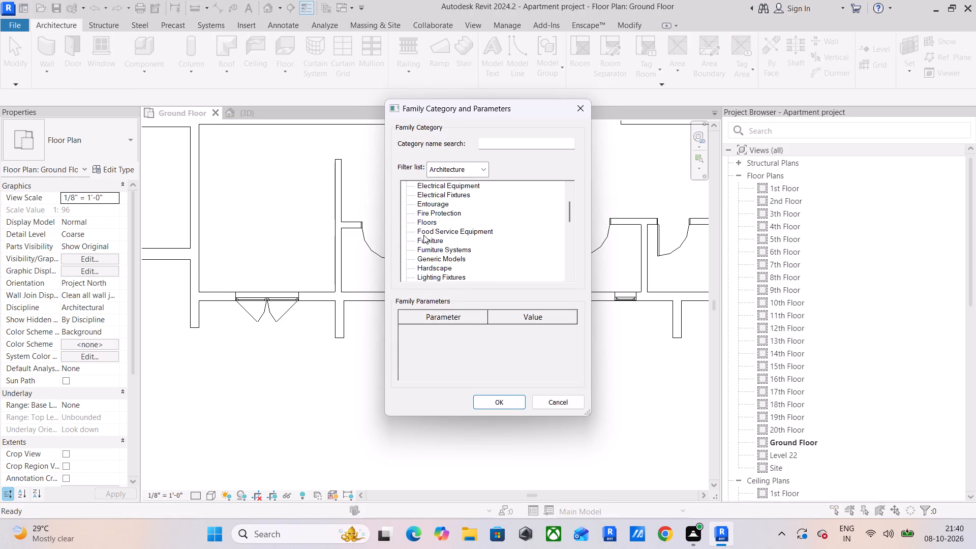
pyautogui.click(442, 257)
pyautogui.click(499, 399)
pyautogui.click(486, 290)
# Sketch a 9" by 9" square extrusion profile at the outer end corner of the third stub wall from the building's end, inside the wide bay.
pyautogui.scroll(5, 445, 361)
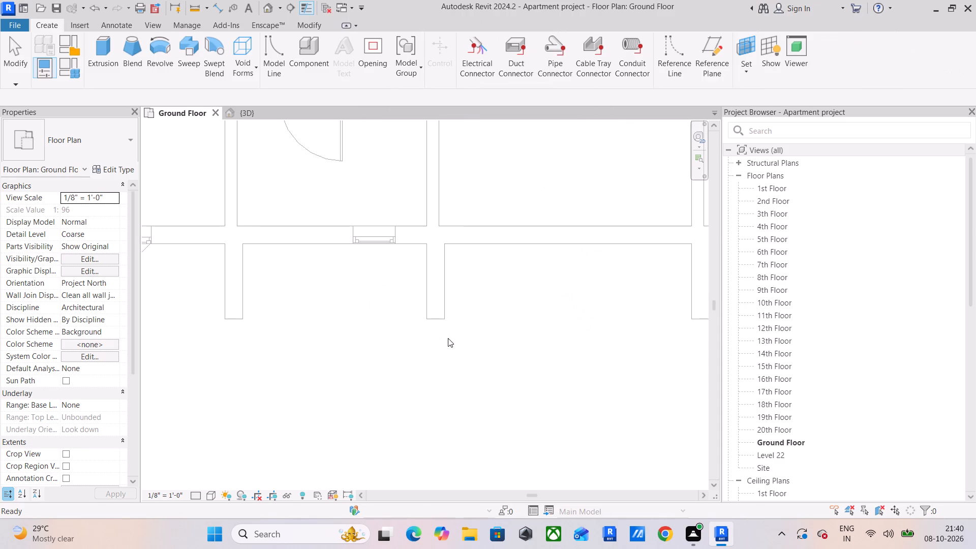
pyautogui.moveTo(454, 328); pyautogui.dragTo(313, 343, button='middle')
pyautogui.click(98, 59)
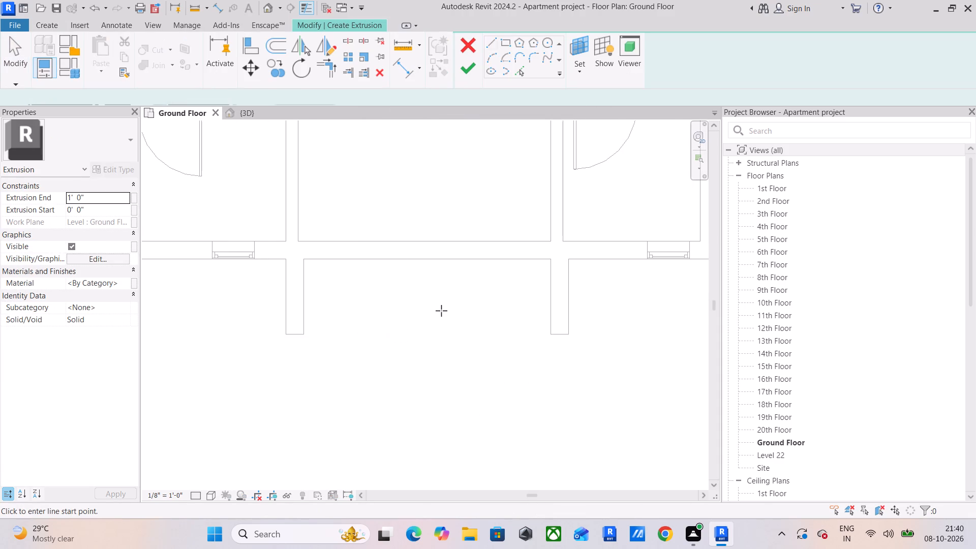
pyautogui.click(500, 44)
pyautogui.scroll(3, 301, 326)
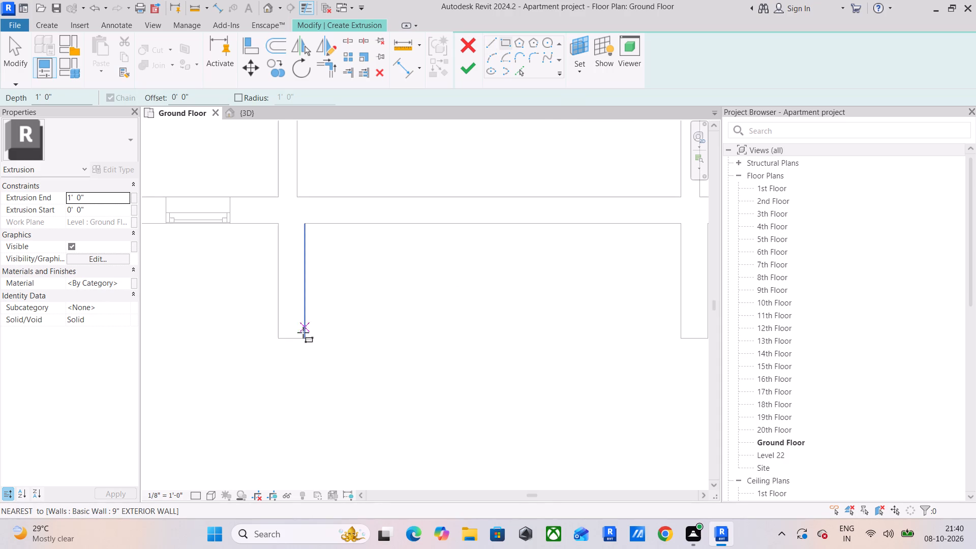
pyautogui.click(306, 338)
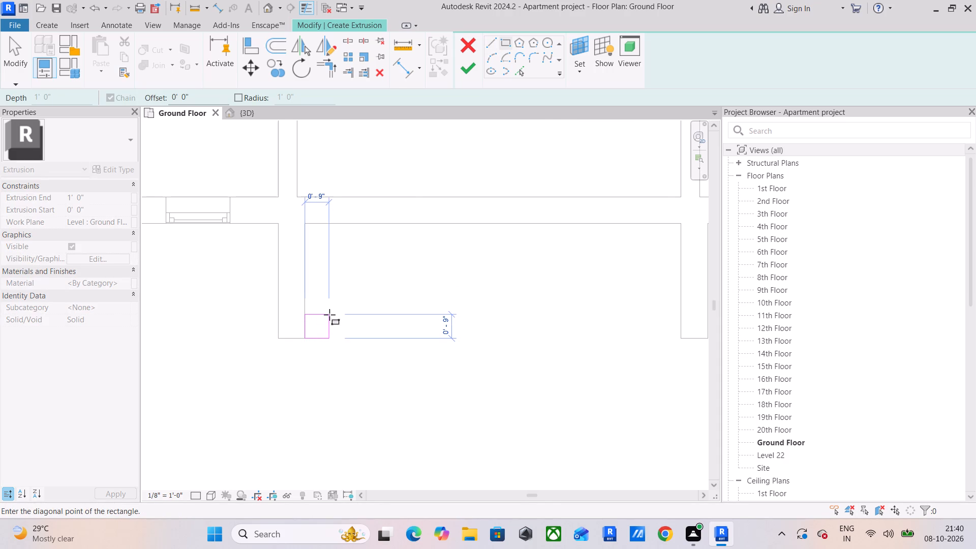
pyautogui.click(329, 315)
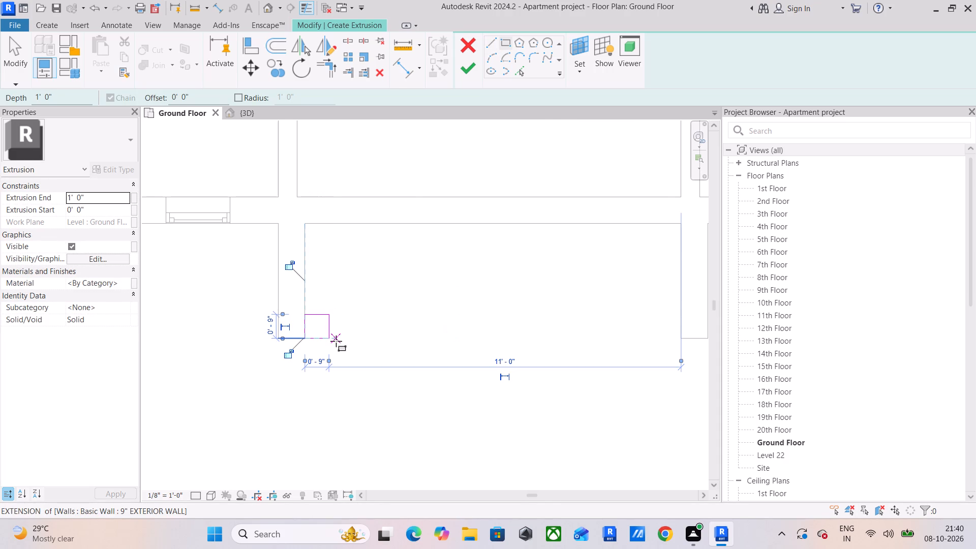
pyautogui.press('Escape')
pyautogui.press('Escape')
pyautogui.press('Escape')
# Copy the whole 9" square profile as multiple copies, using its facade-side corner on the stub wall's face as the base point.
pyautogui.click(323, 316)
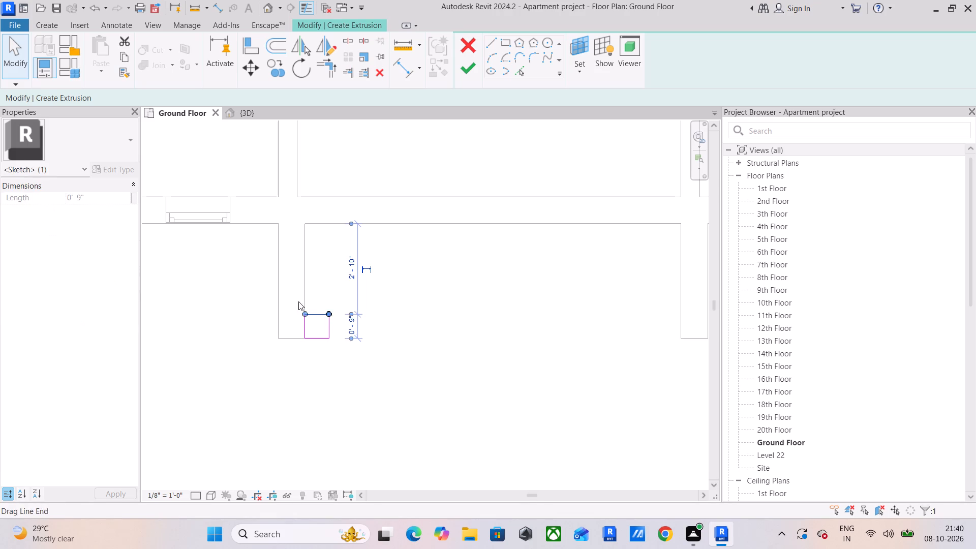
pyautogui.press('Escape')
pyautogui.moveTo(293, 291); pyautogui.dragTo(363, 395)
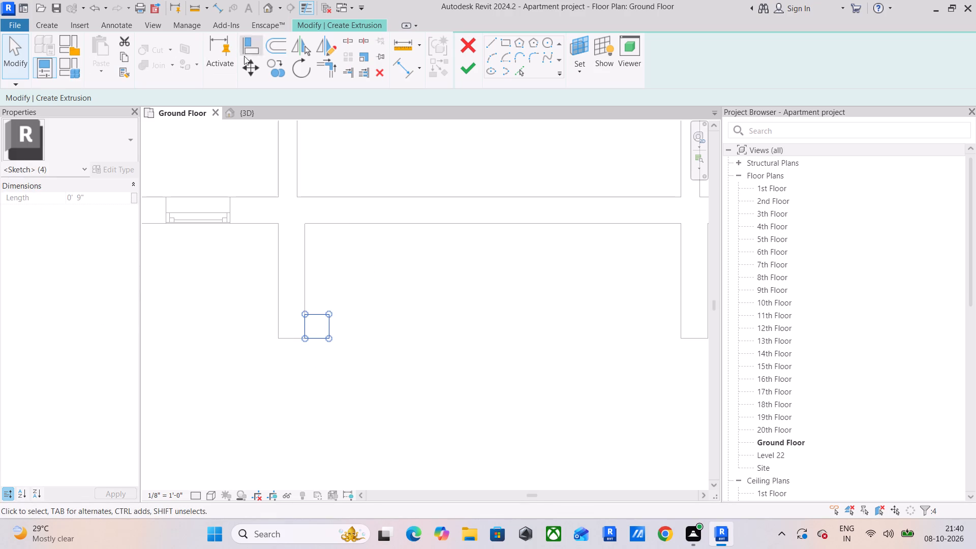
pyautogui.click(276, 59)
pyautogui.scroll(5, 303, 312)
pyautogui.click(305, 316)
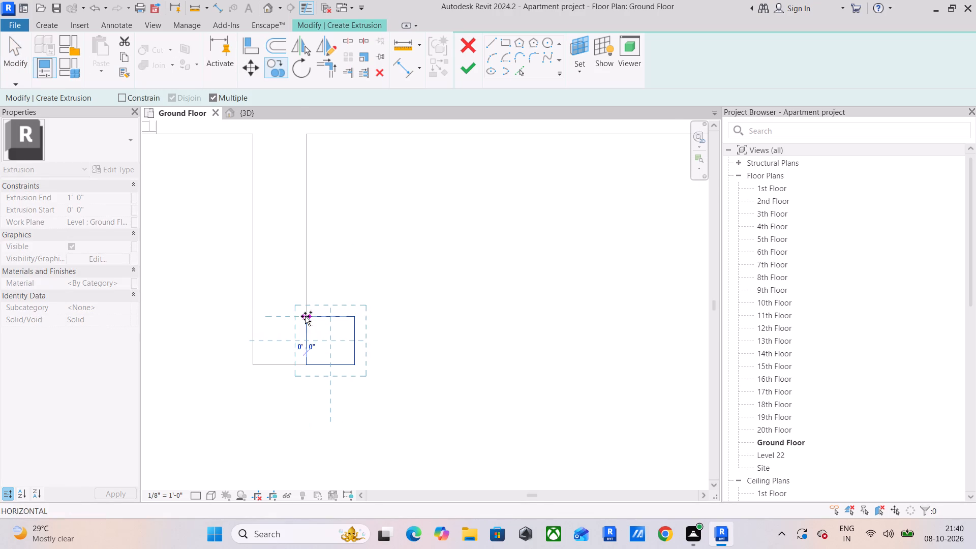
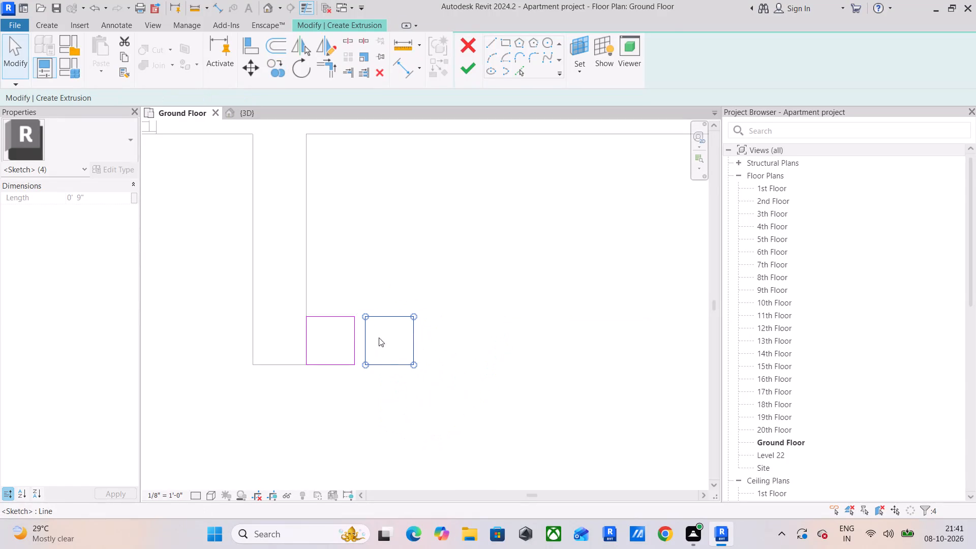
# Delete the original 9" square profile at the stub wall's outer corner, keeping only its copy.
pyautogui.moveTo(413, 326); pyautogui.dragTo(400, 293, button='middle')
pyautogui.moveTo(340, 260); pyautogui.dragTo(283, 374)
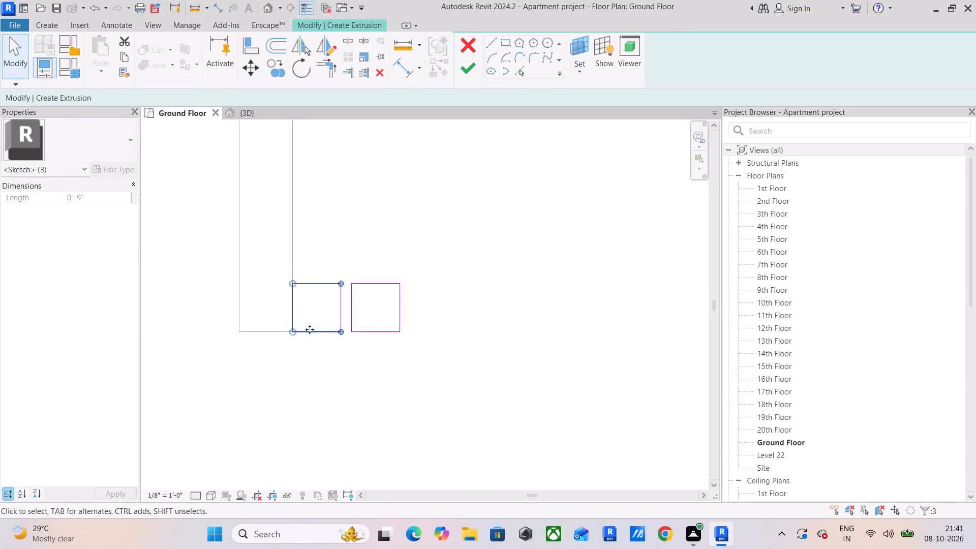
pyautogui.press('Delete')
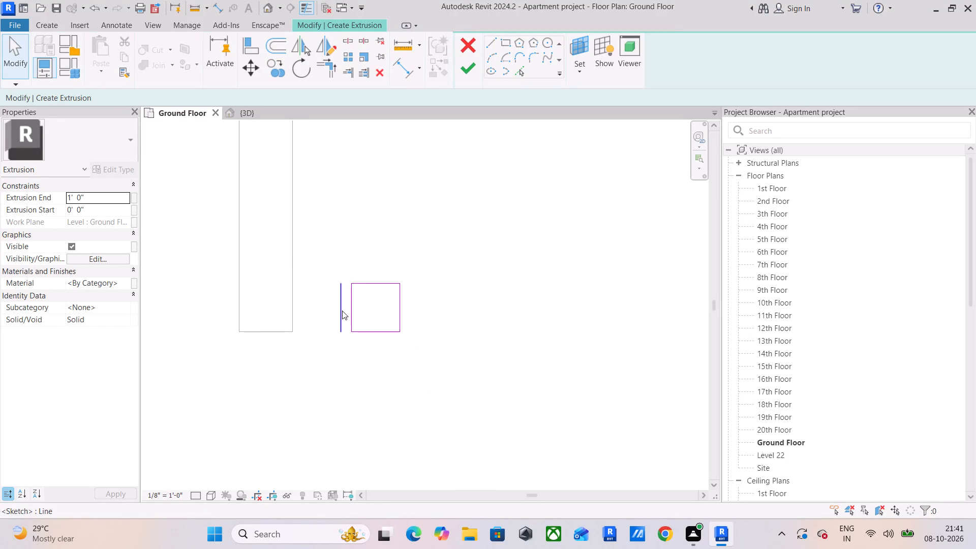
pyautogui.click(342, 311)
pyautogui.press('Delete')
# Move the remaining square about 5" towards the stub wall, in line with the wall's outer end, leaving a 6" gap.
pyautogui.moveTo(342, 267); pyautogui.dragTo(453, 406)
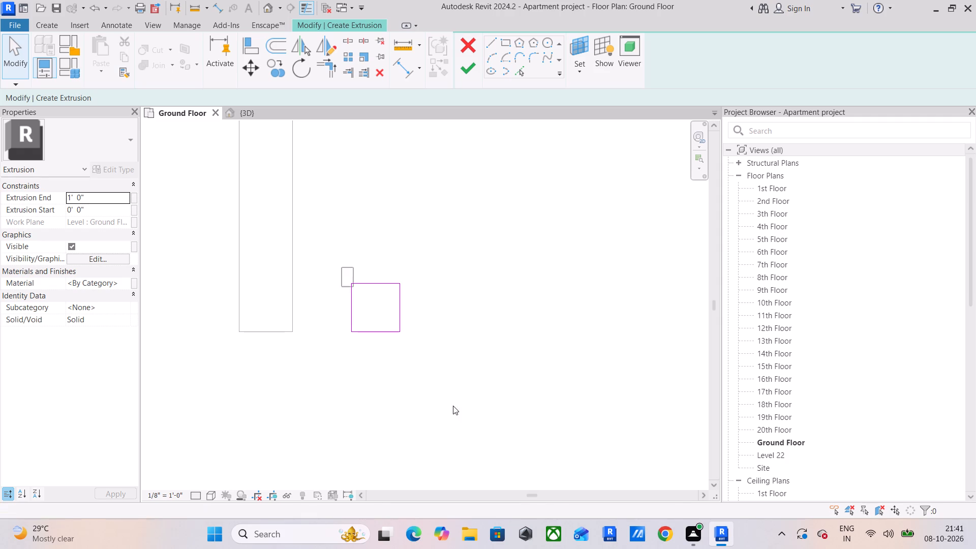
pyautogui.moveTo(453, 406); pyautogui.dragTo(512, 436)
pyautogui.click(252, 80)
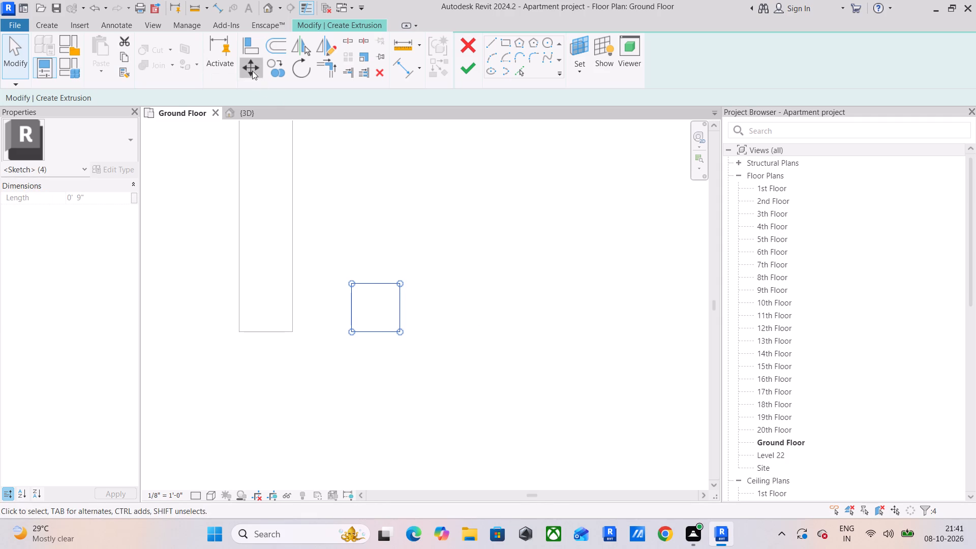
pyautogui.click(252, 71)
pyautogui.scroll(5, 355, 322)
pyautogui.click(351, 338)
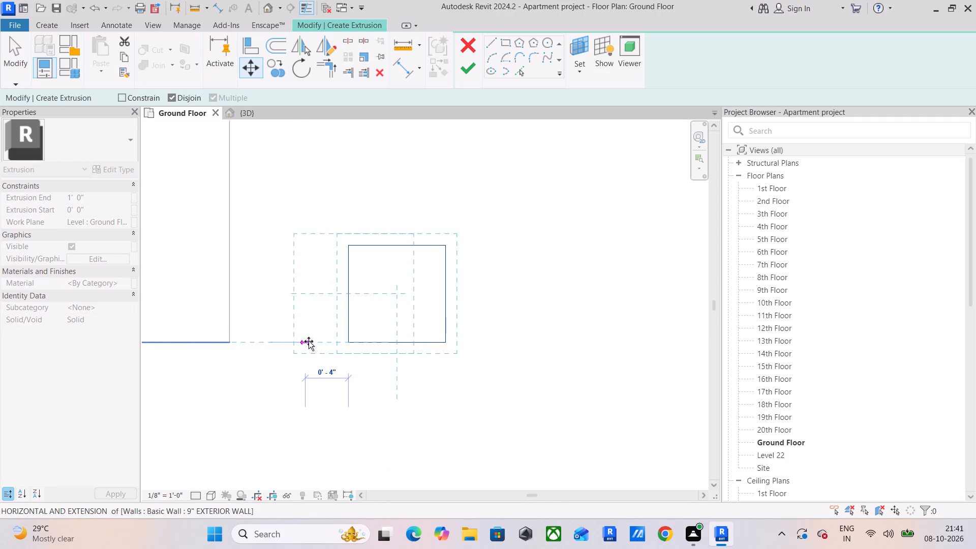
pyautogui.click(290, 341)
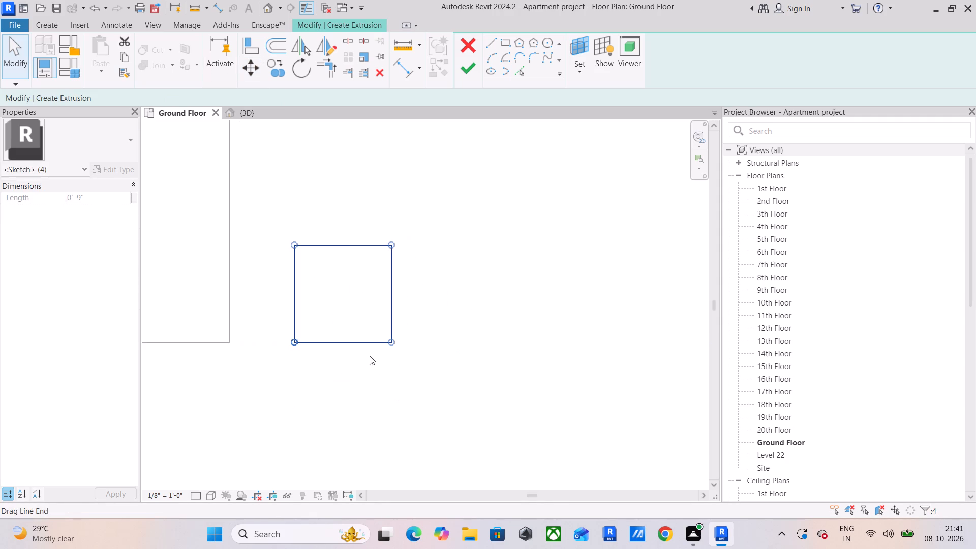
pyautogui.press('Escape')
# Copy the square eight times across the wide bay at 1'-3" spacing, up to the next stub wall, and finish the extrusion sketch.
pyautogui.moveTo(271, 211); pyautogui.dragTo(475, 401)
pyautogui.scroll(-4, 478, 395)
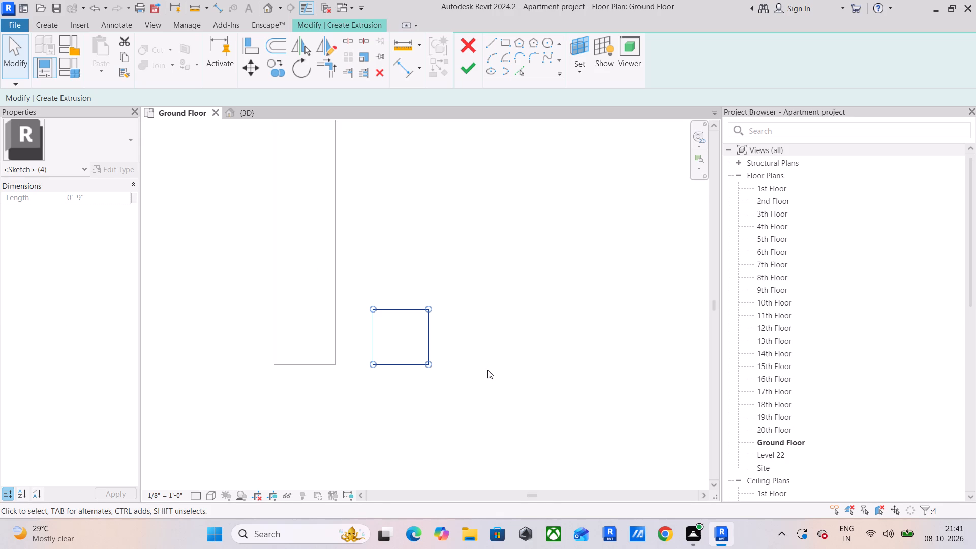
pyautogui.moveTo(487, 370); pyautogui.dragTo(399, 362, button='middle')
pyautogui.scroll(-3, 401, 356)
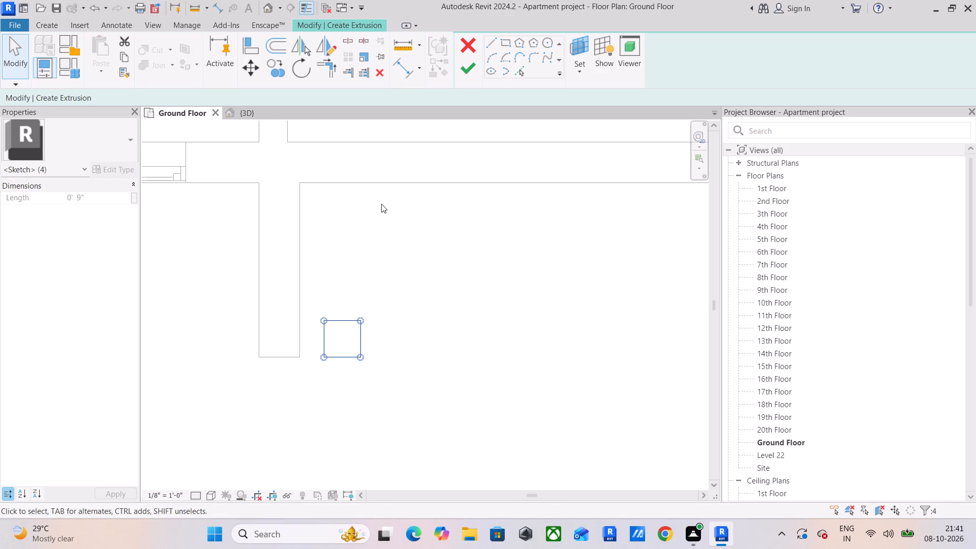
pyautogui.click(267, 69)
pyautogui.click(294, 353)
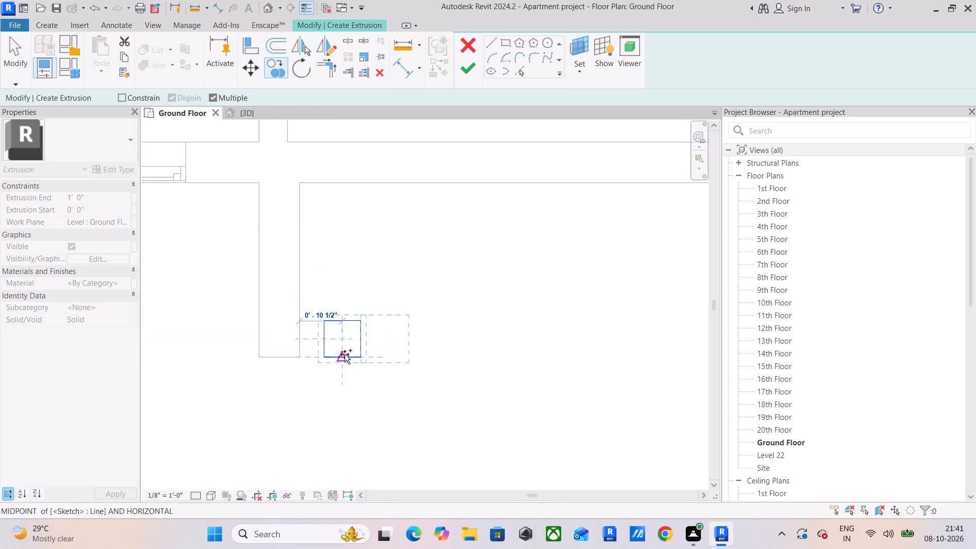
pyautogui.click(360, 354)
pyautogui.click(421, 356)
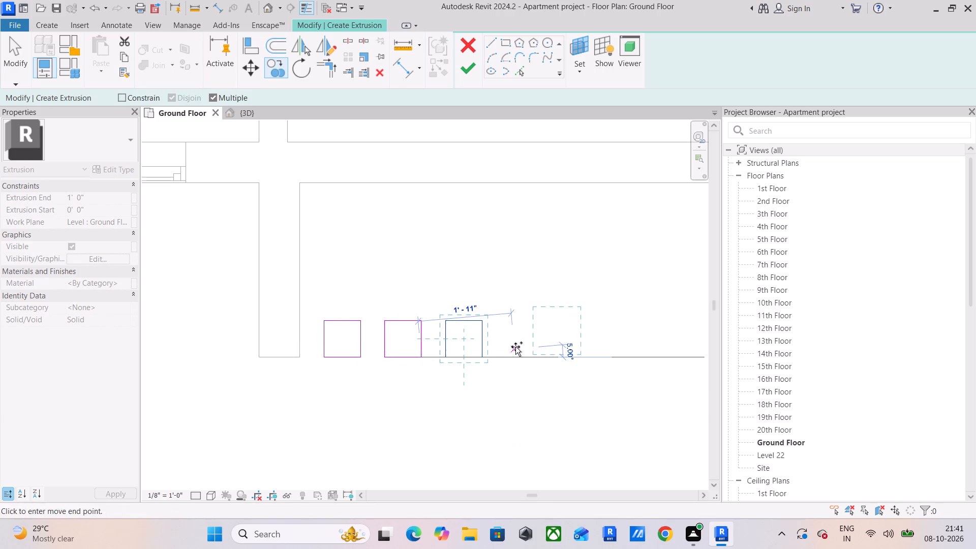
pyautogui.click(481, 355)
pyautogui.moveTo(549, 356); pyautogui.dragTo(394, 348, button='middle')
pyautogui.click(393, 349)
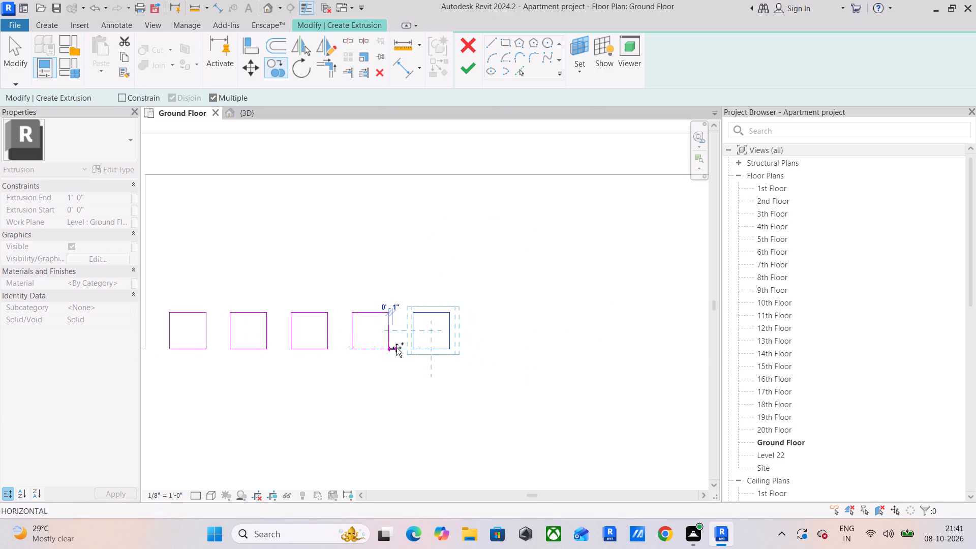
pyautogui.click(448, 346)
pyautogui.moveTo(490, 353); pyautogui.dragTo(344, 345, button='middle')
pyautogui.click(361, 340)
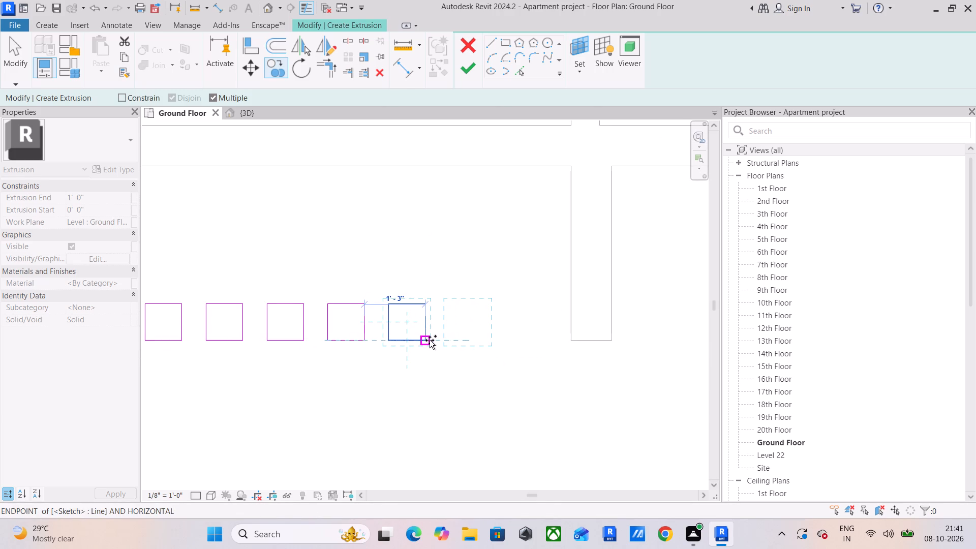
pyautogui.click(429, 340)
pyautogui.click(486, 340)
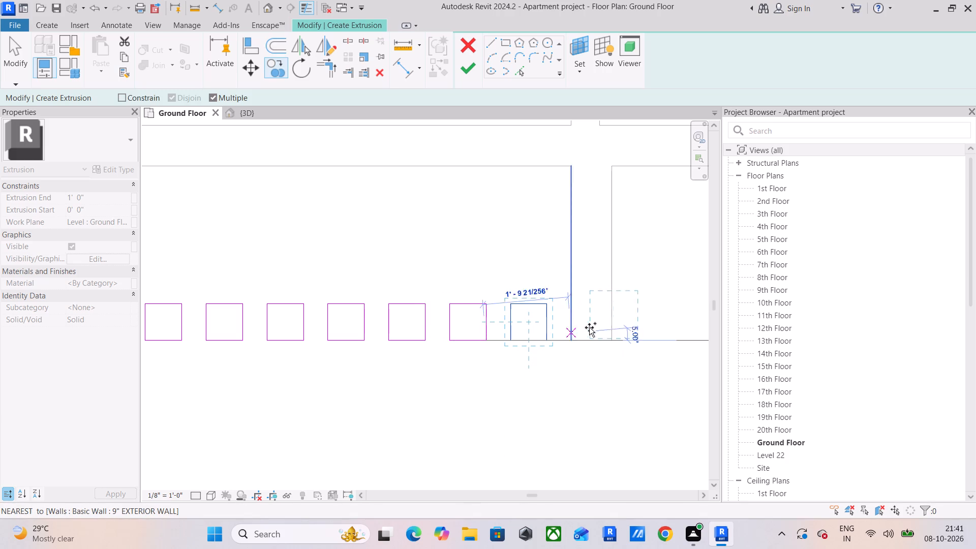
pyautogui.press('Escape')
pyautogui.press('Escape')
pyautogui.press('Escape')
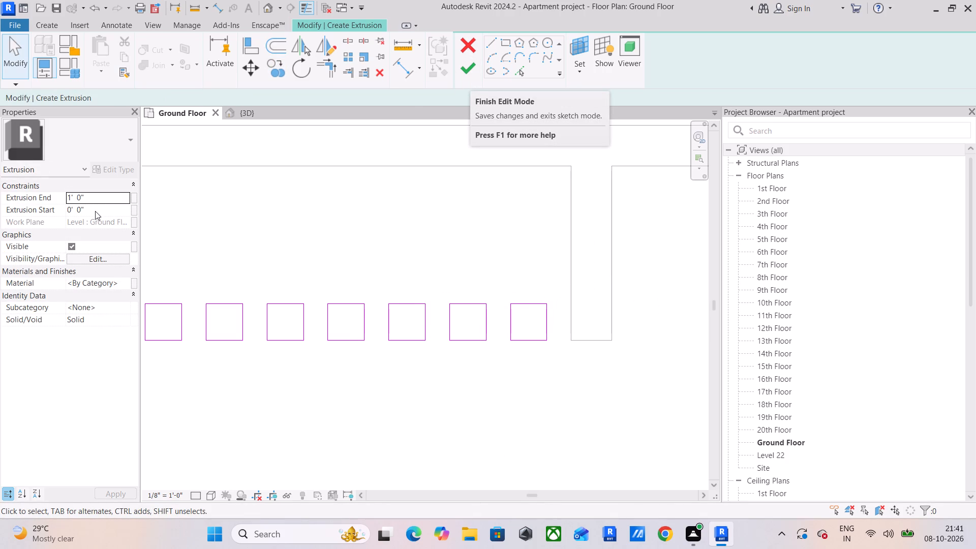
pyautogui.click(463, 72)
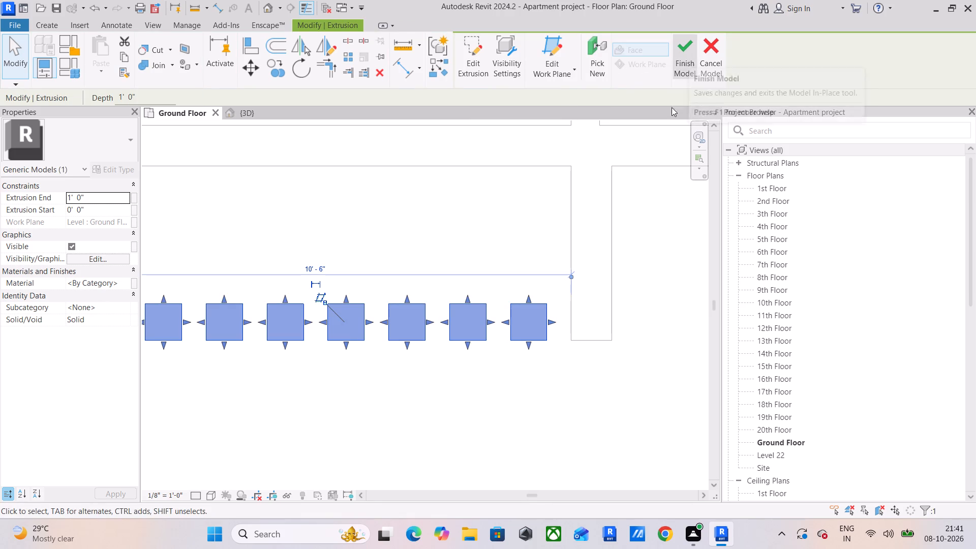
# In 3D, stretch the top of the square extrusions up to the tops of the fin walls, at 10' 6".
pyautogui.click(240, 111)
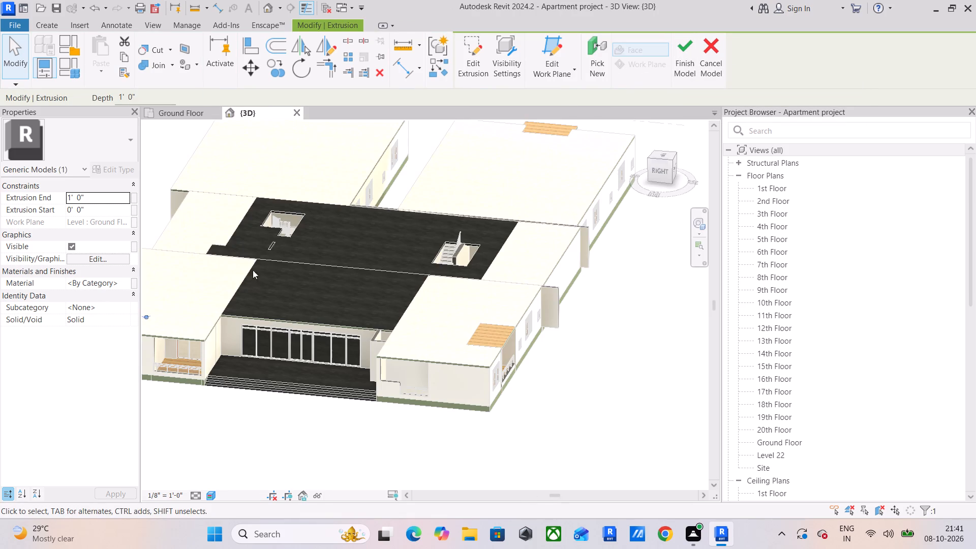
pyautogui.scroll(-5, 288, 325)
pyautogui.keyDown('shift'); pyautogui.moveTo(218, 341); pyautogui.dragTo(231, 344, button='middle'); pyautogui.keyUp('shift')
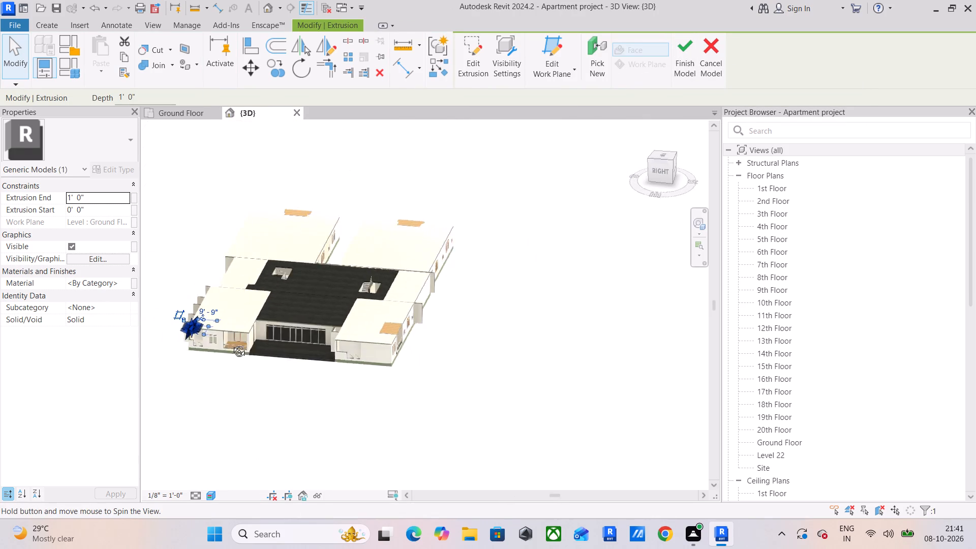
pyautogui.keyDown('shift'); pyautogui.moveTo(231, 344); pyautogui.dragTo(384, 321, button='middle'); pyautogui.keyUp('shift')
pyautogui.scroll(7, 164, 339)
pyautogui.scroll(5, 255, 312)
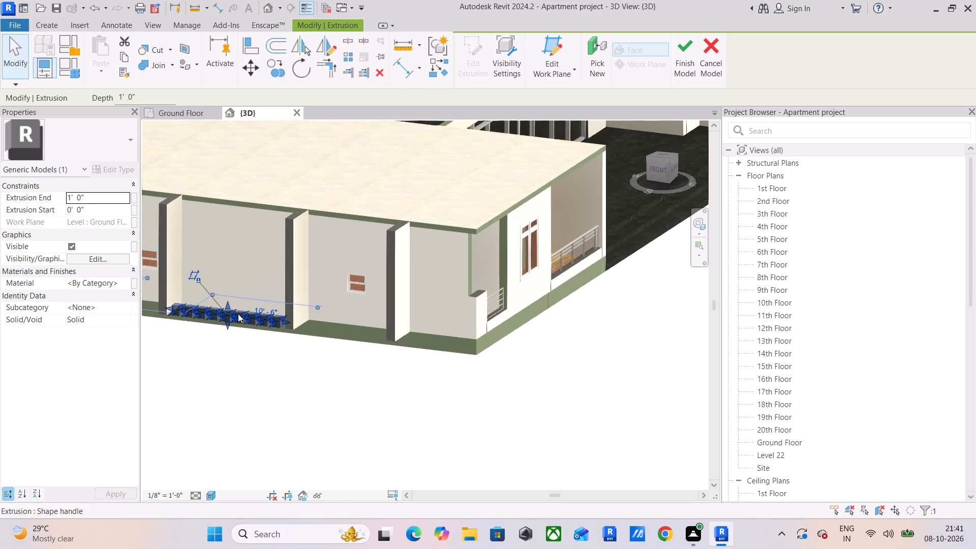
pyautogui.keyDown('shift'); pyautogui.moveTo(237, 314); pyautogui.dragTo(273, 301, button='middle'); pyautogui.keyUp('shift')
pyautogui.scroll(6, 249, 306)
pyautogui.moveTo(240, 302); pyautogui.dragTo(416, 302, button='middle')
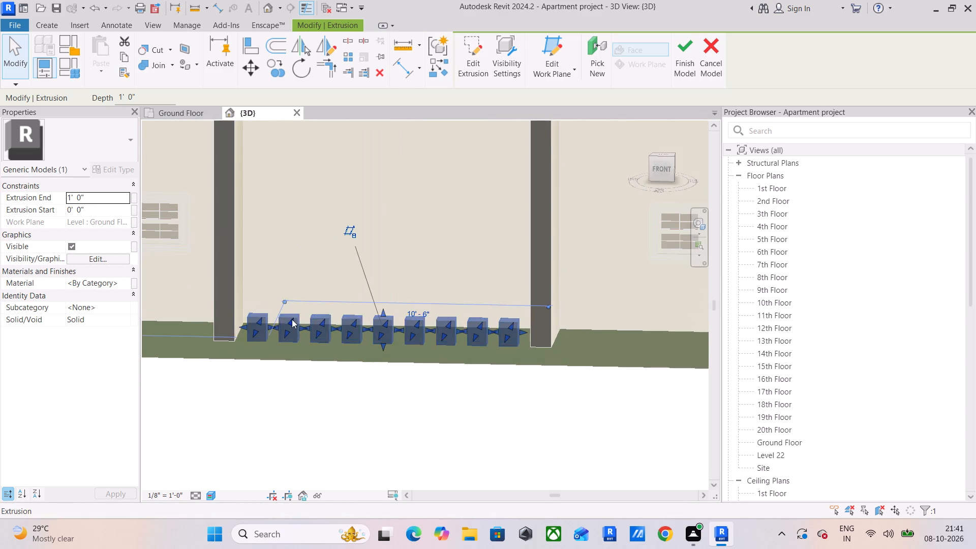
pyautogui.click(310, 412)
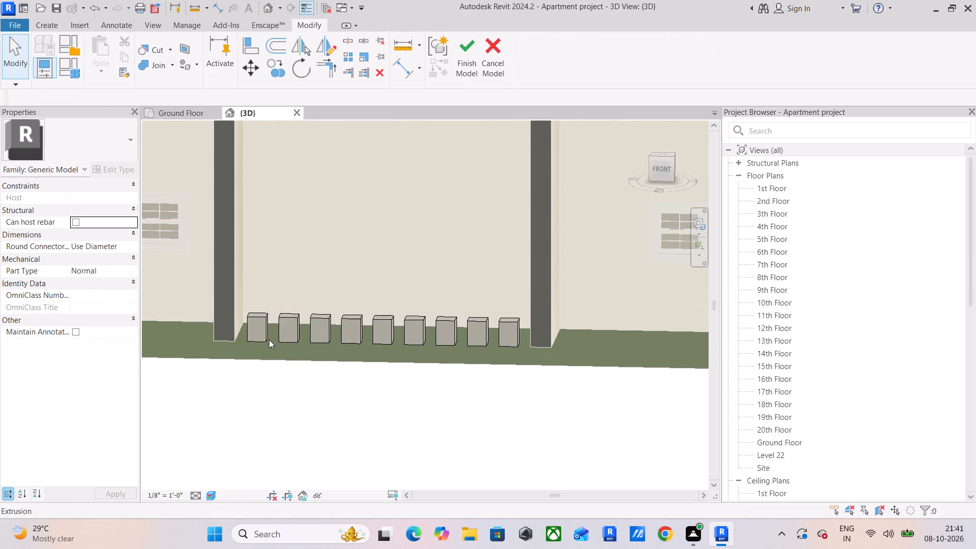
pyautogui.click(256, 318)
pyautogui.moveTo(382, 313); pyautogui.dragTo(382, 312)
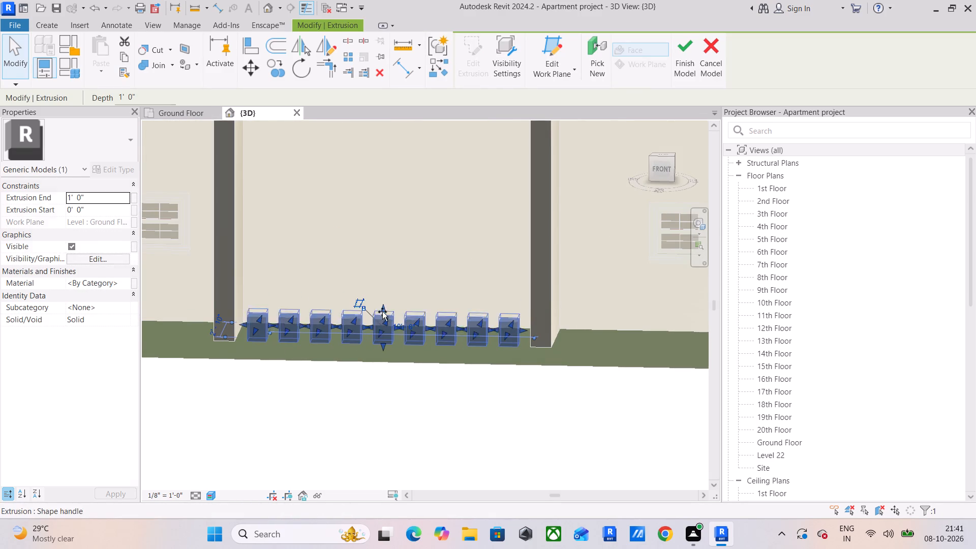
pyautogui.moveTo(382, 312); pyautogui.dragTo(376, 152)
pyautogui.moveTo(384, 182); pyautogui.dragTo(389, 404, button='middle')
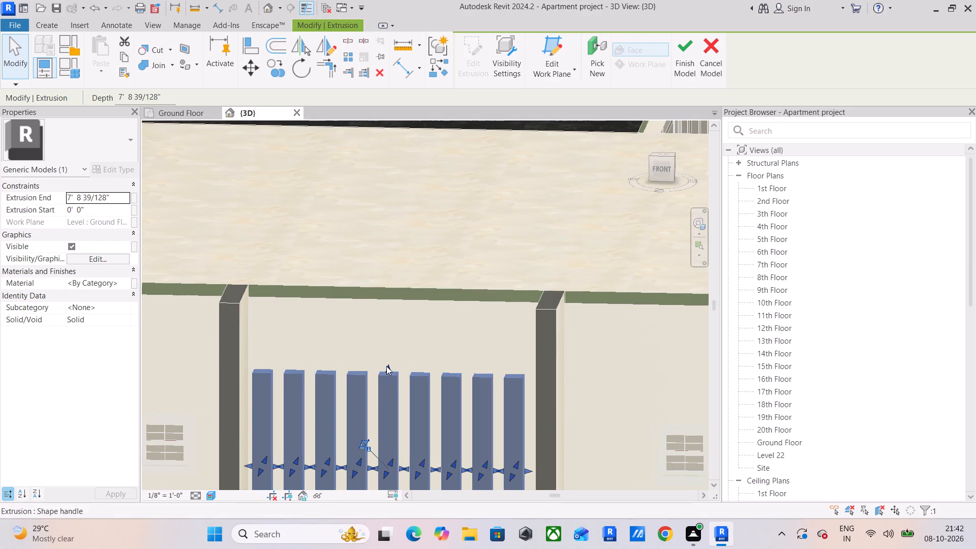
pyautogui.moveTo(386, 366); pyautogui.dragTo(386, 303)
pyautogui.moveTo(391, 343); pyautogui.dragTo(355, 201, button='middle')
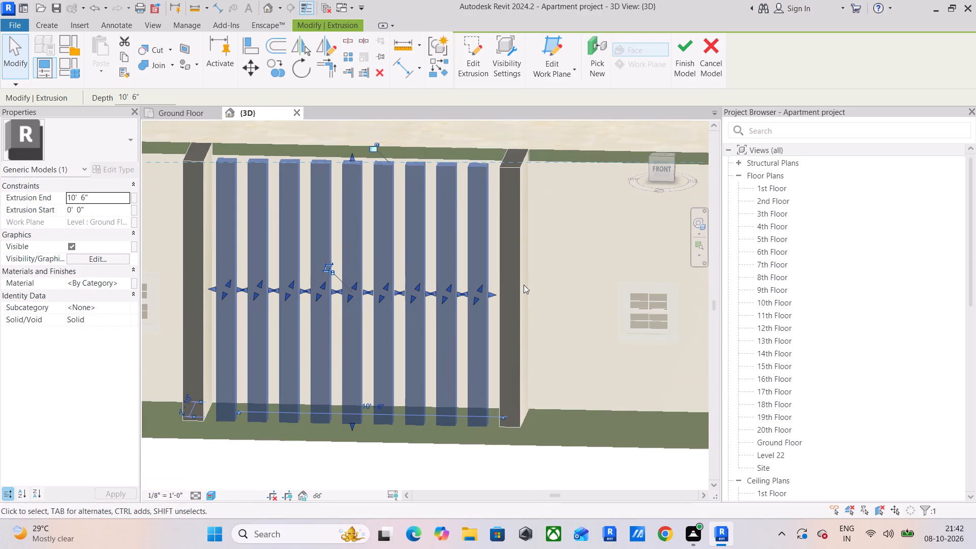
# Assign the material 0 olive green to the extruded square members and finish the in-place model.
pyautogui.scroll(-4, 526, 282)
pyautogui.keyDown('shift'); pyautogui.moveTo(556, 282); pyautogui.dragTo(389, 318, button='middle'); pyautogui.keyUp('shift')
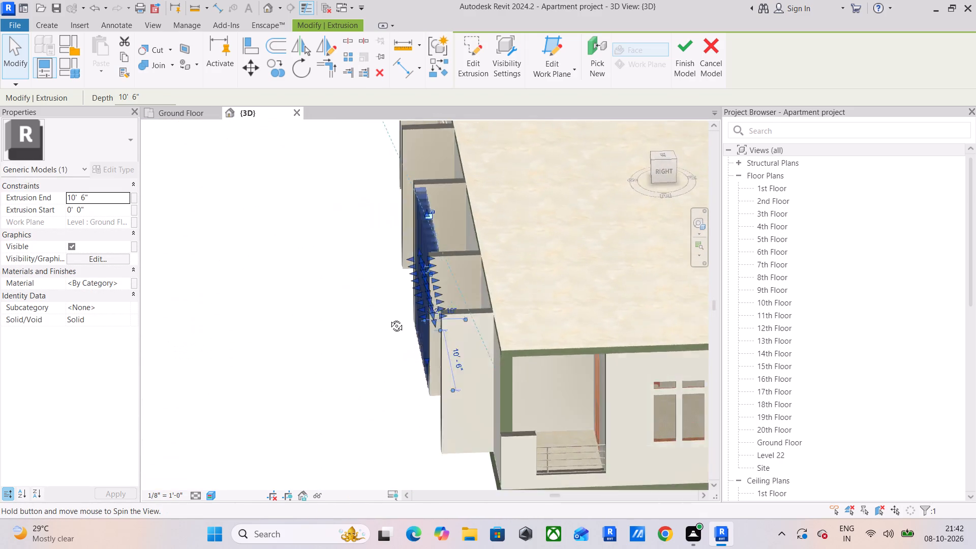
pyautogui.keyDown('shift'); pyautogui.moveTo(389, 318); pyautogui.dragTo(380, 318, button='middle'); pyautogui.keyUp('shift')
pyautogui.click(360, 302)
pyautogui.keyDown('shift'); pyautogui.moveTo(355, 319); pyautogui.dragTo(498, 315, button='middle'); pyautogui.keyUp('shift')
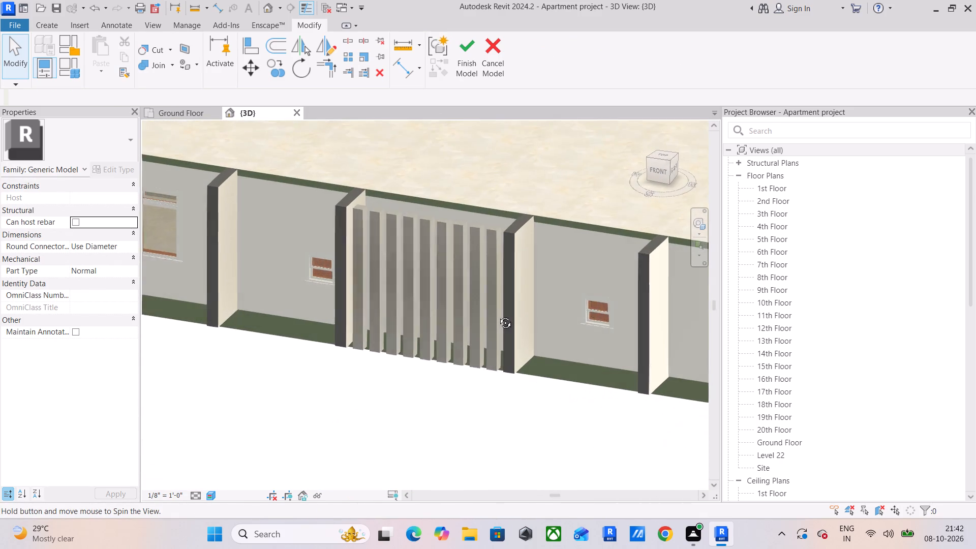
pyautogui.keyDown('shift'); pyautogui.moveTo(498, 315); pyautogui.dragTo(499, 314, button='middle'); pyautogui.keyUp('shift')
pyautogui.click(491, 229)
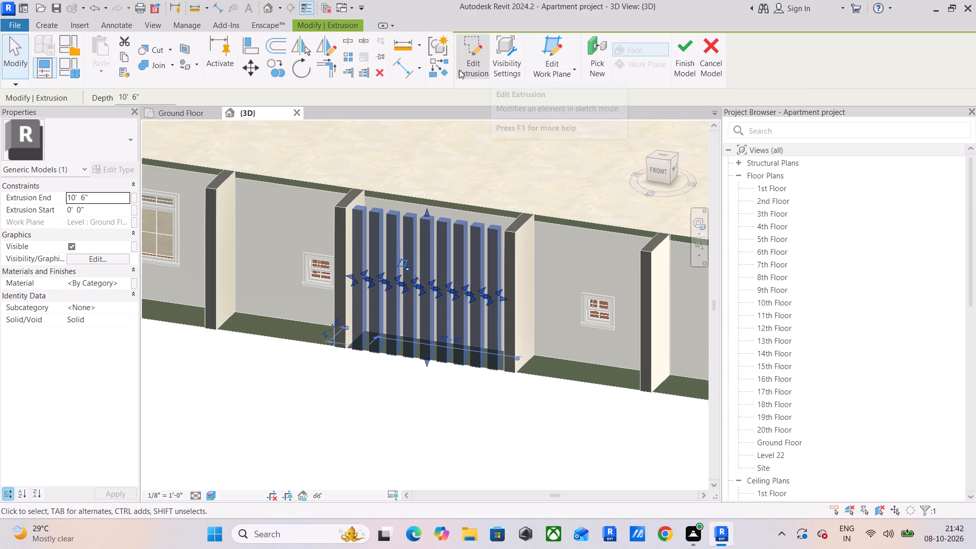
pyautogui.click(124, 283)
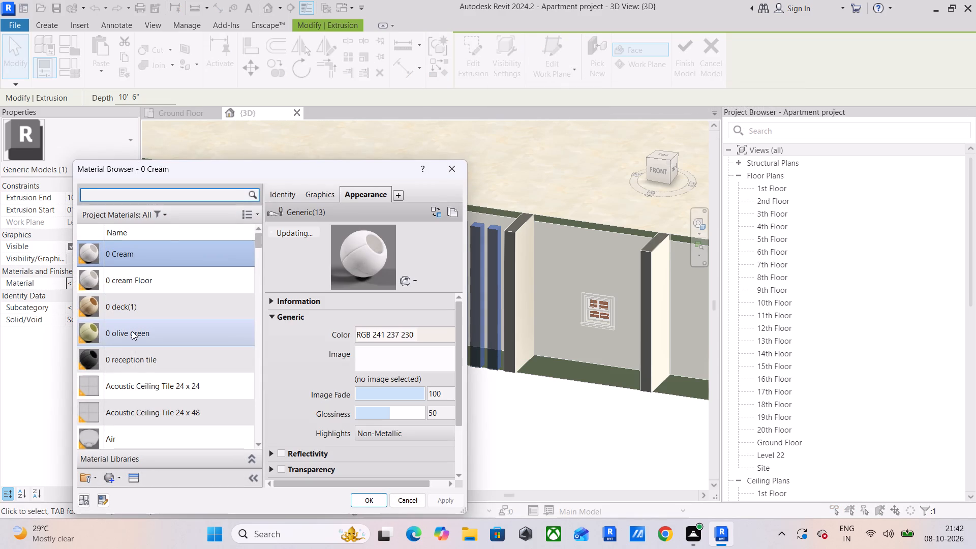
pyautogui.click(128, 331)
pyautogui.click(362, 501)
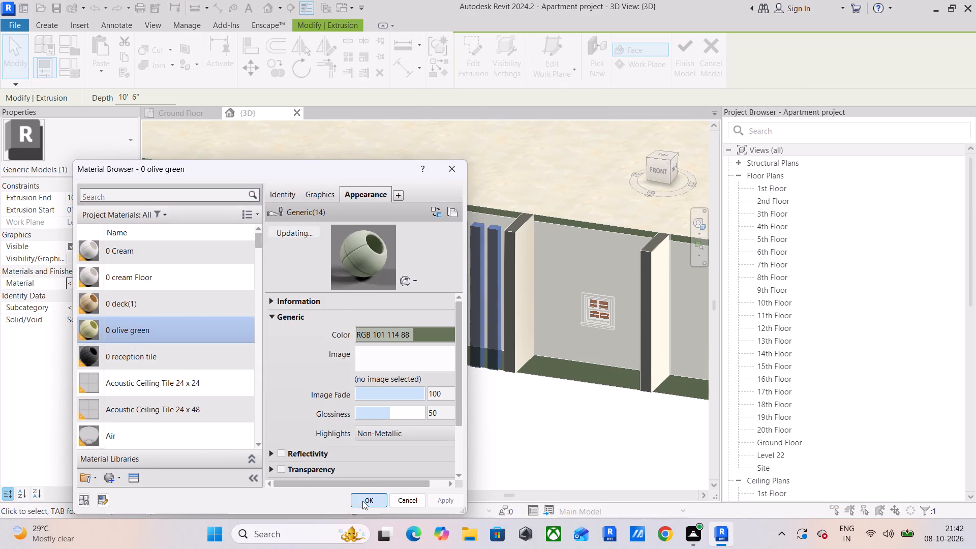
pyautogui.click(329, 422)
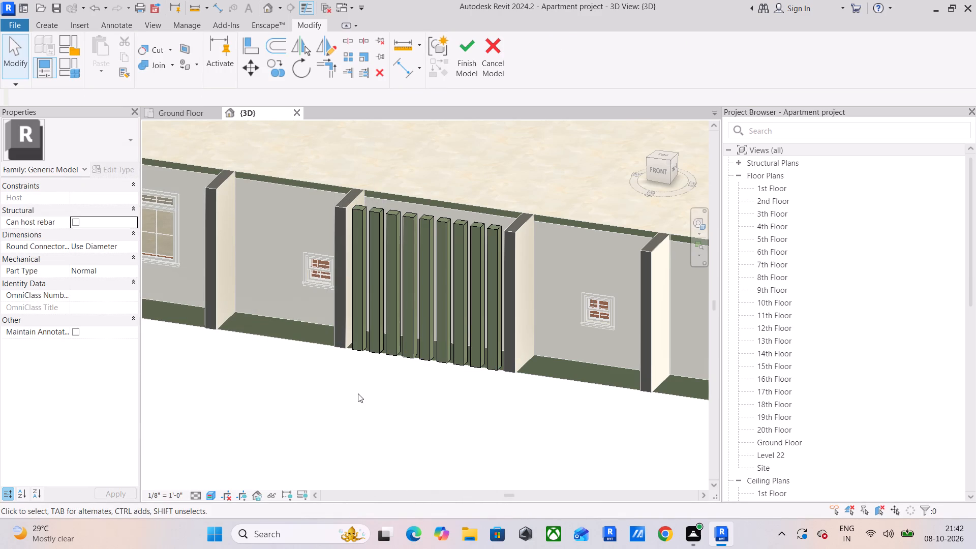
pyautogui.click(469, 63)
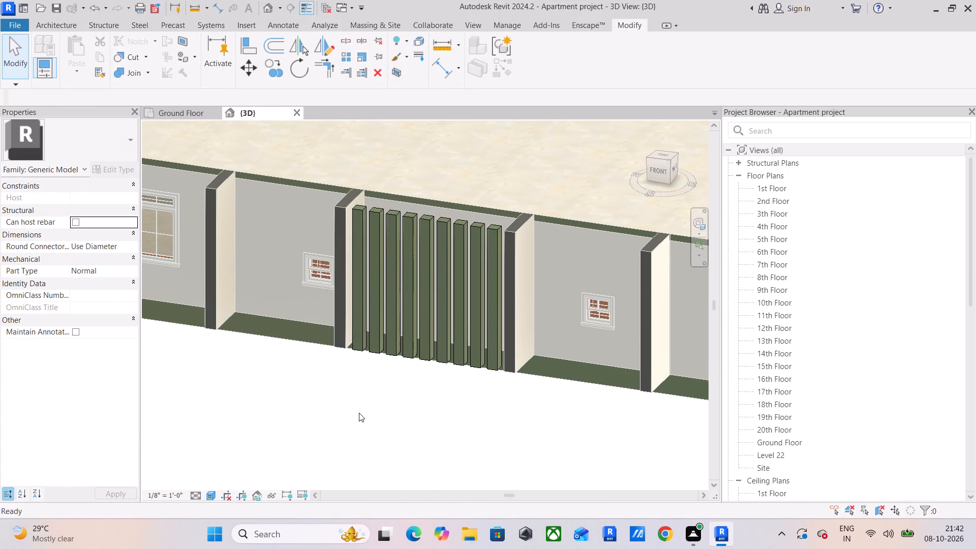
pyautogui.click(362, 407)
# In the Ground Floor plan, draw a 6" long return in 9" EXTERIOR WALL from one fin wall's outer end to the wide bay's nearest end square.
pyautogui.click(341, 213)
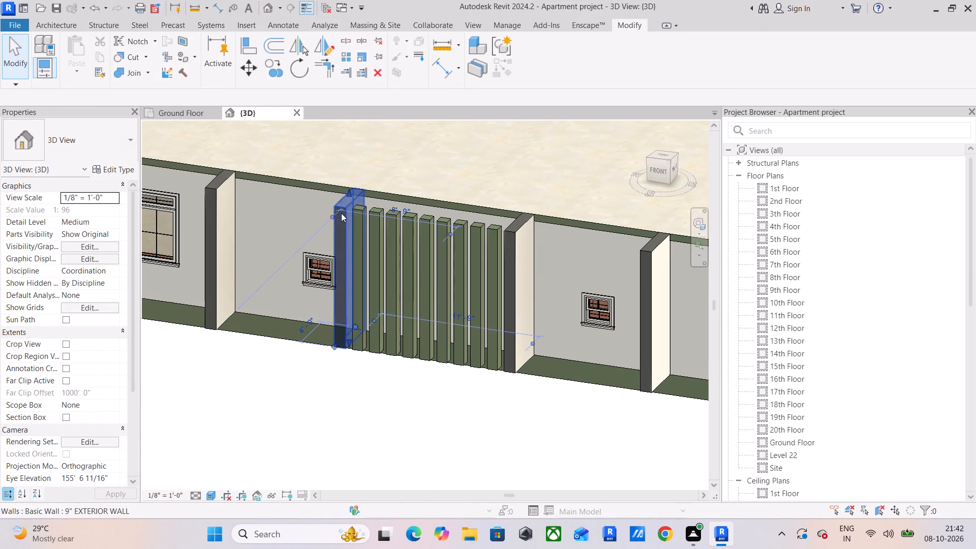
pyautogui.click(187, 109)
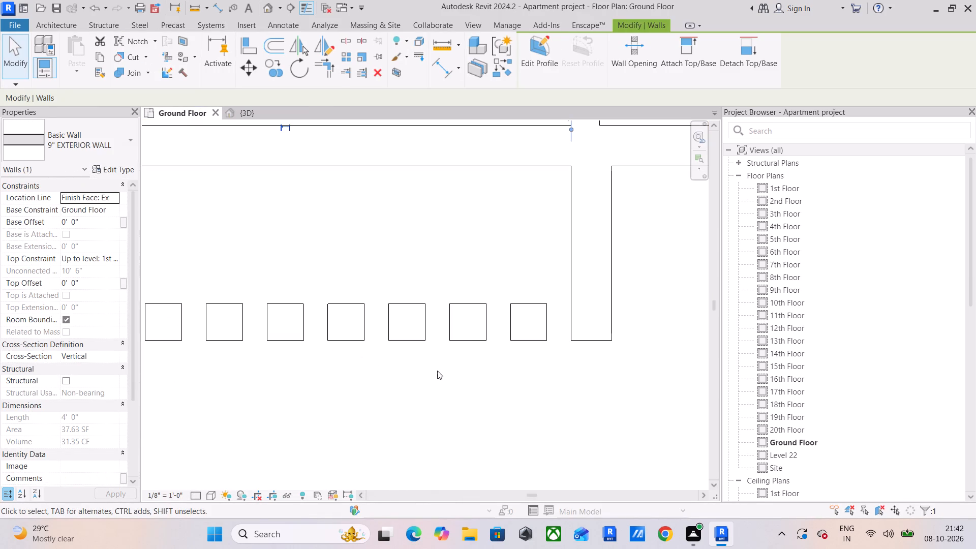
pyautogui.click(582, 334)
pyautogui.click(576, 340)
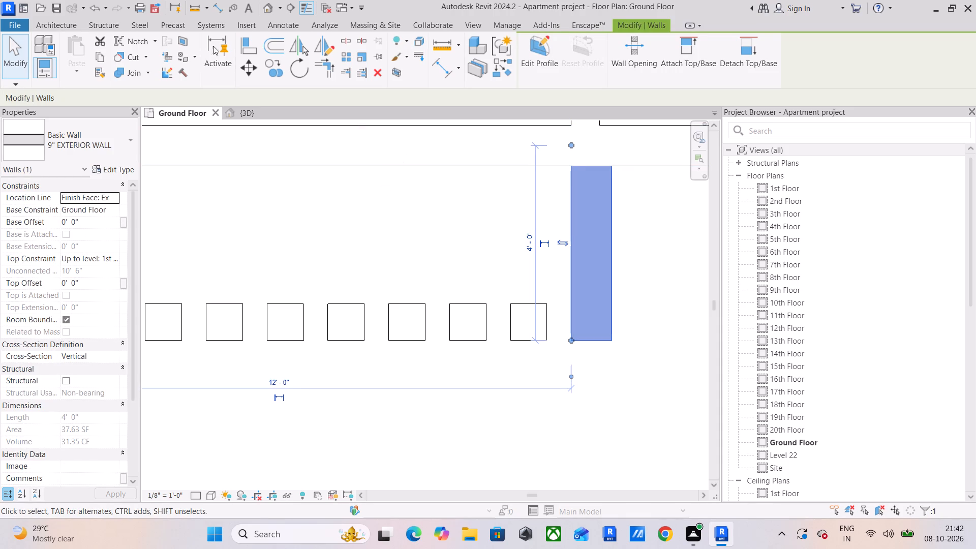
pyautogui.click(494, 70)
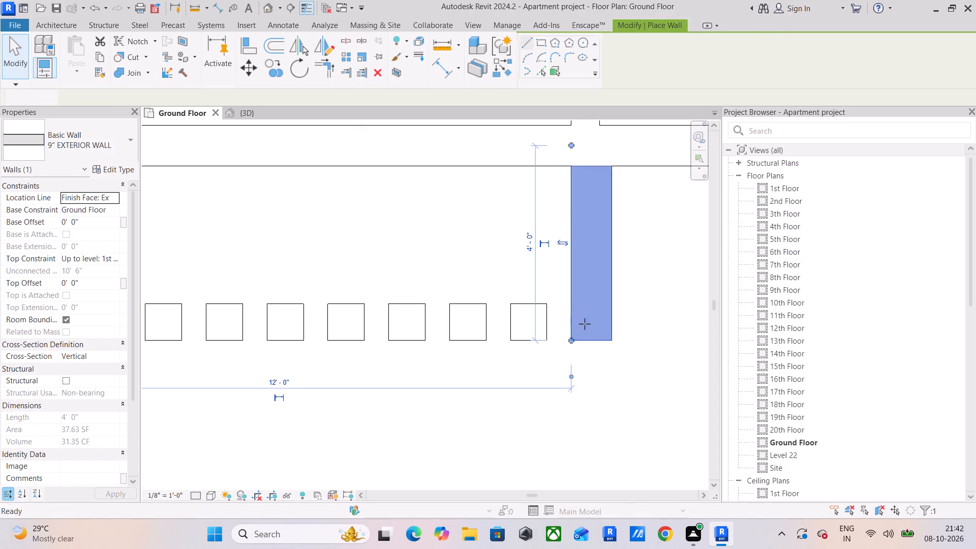
pyautogui.scroll(4, 575, 342)
pyautogui.click(569, 339)
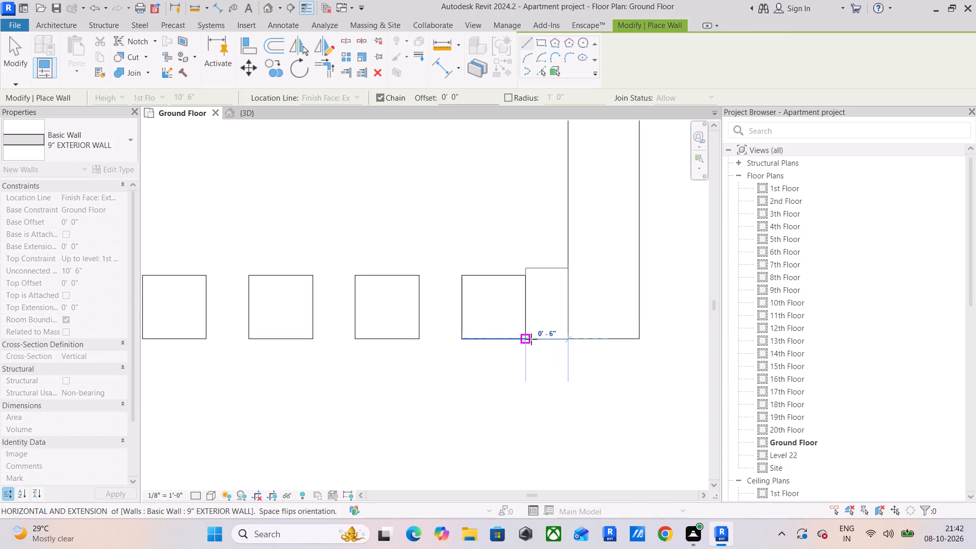
pyautogui.click(531, 339)
pyautogui.press('Escape')
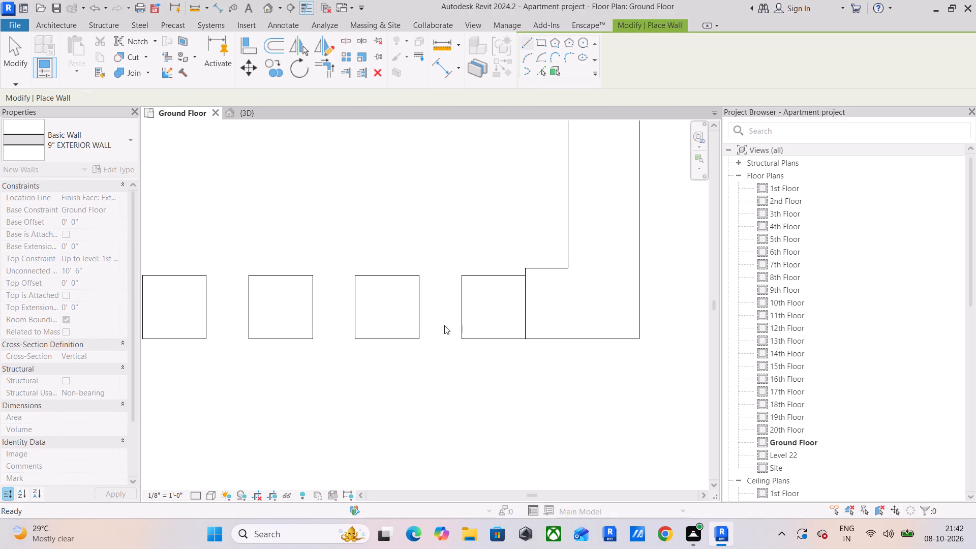
# Draw a matching 6" return of 9" EXTERIOR WALL from the wide bay's opposite fin wall, flipped inwards, to the end square.
pyautogui.moveTo(444, 325); pyautogui.dragTo(623, 297, button='middle')
pyautogui.scroll(-5, 623, 297)
pyautogui.moveTo(567, 307); pyautogui.dragTo(601, 295, button='middle')
pyautogui.scroll(4, 205, 293)
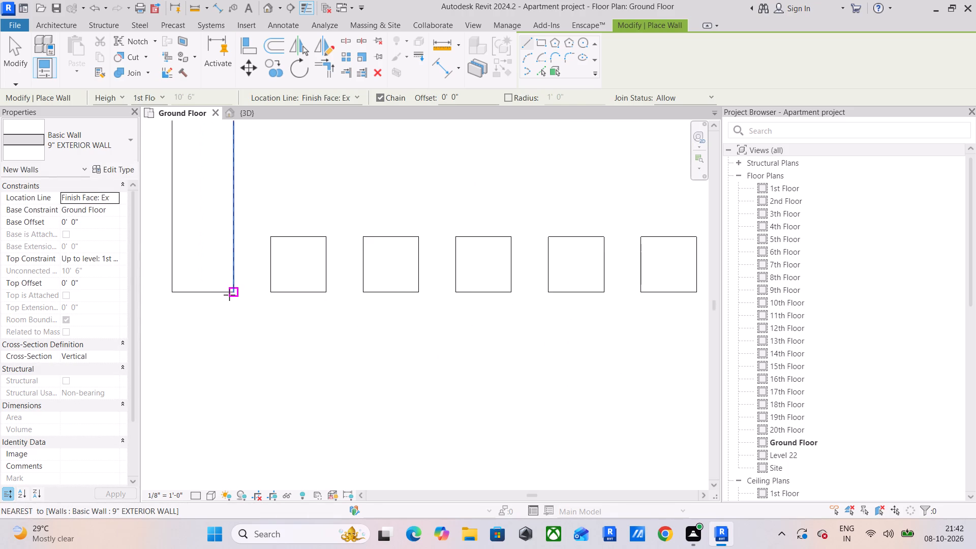
pyautogui.click(230, 295)
pyautogui.press('space')
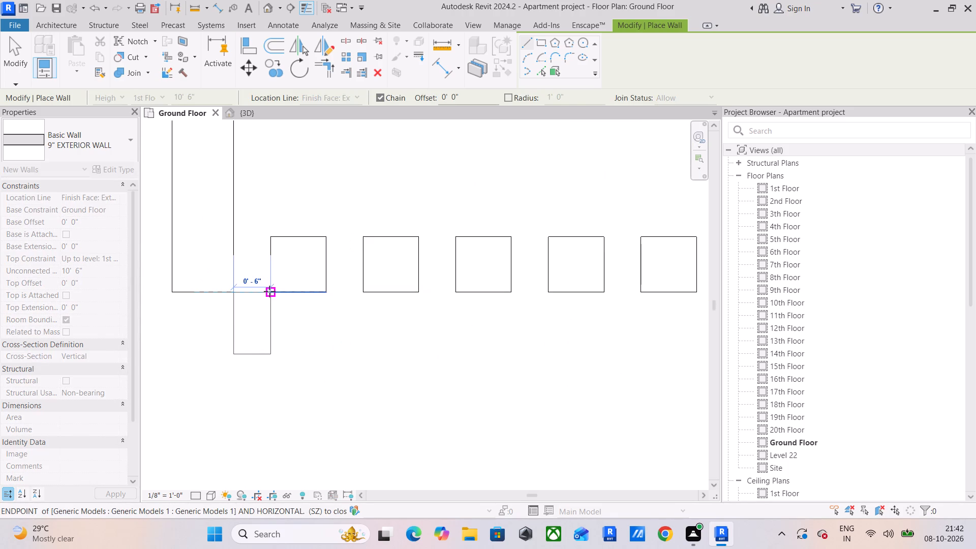
pyautogui.click(269, 291)
pyautogui.press('Escape')
pyautogui.press('Escape')
pyautogui.press('Escape')
pyautogui.scroll(-6, 272, 291)
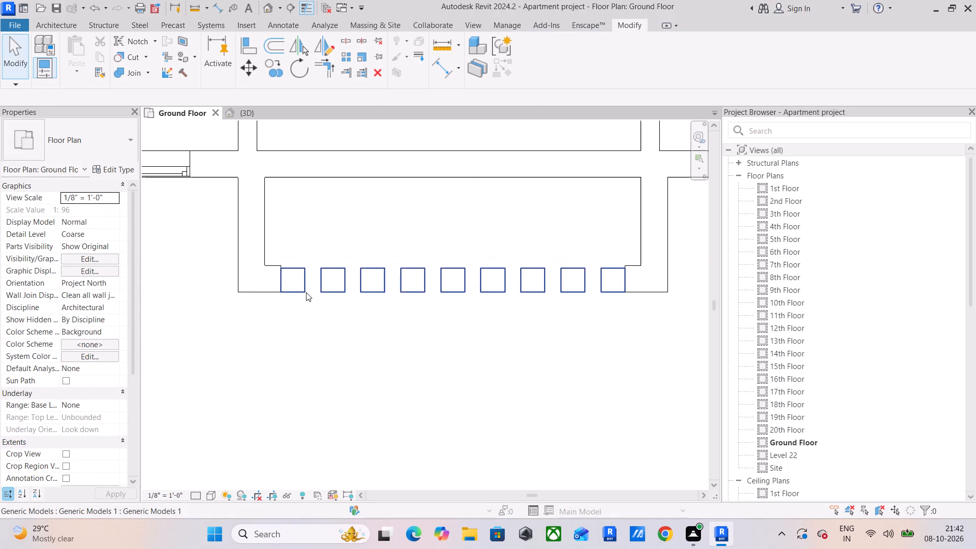
# Copy the square members into the adjacent washroom window bay, starting 6" from the shared fin wall and aligned with its outer end.
pyautogui.scroll(-1, 310, 292)
pyautogui.moveTo(310, 292); pyautogui.dragTo(285, 302, button='middle')
pyautogui.scroll(-3, 285, 302)
pyautogui.moveTo(530, 302); pyautogui.dragTo(451, 306, button='middle')
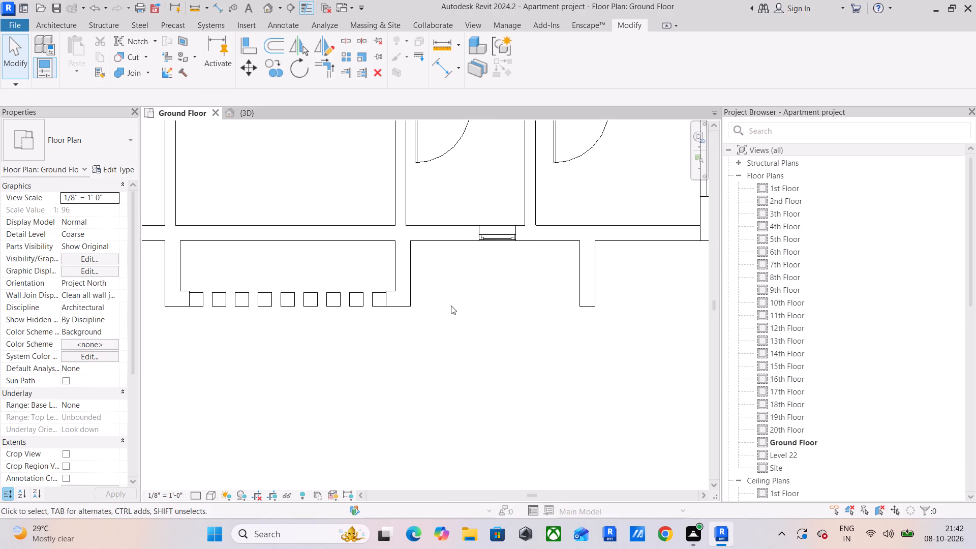
pyautogui.click(269, 300)
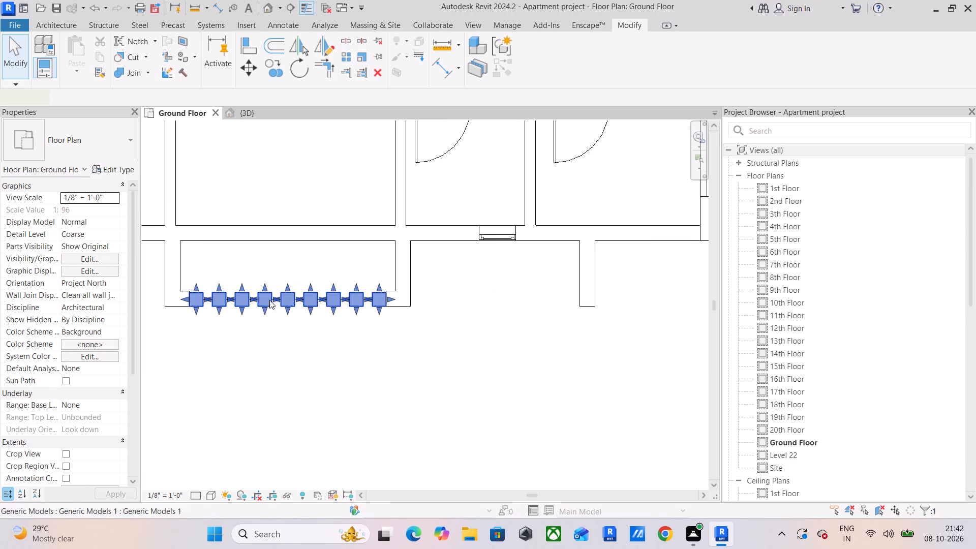
pyautogui.click(267, 68)
pyautogui.scroll(5, 200, 282)
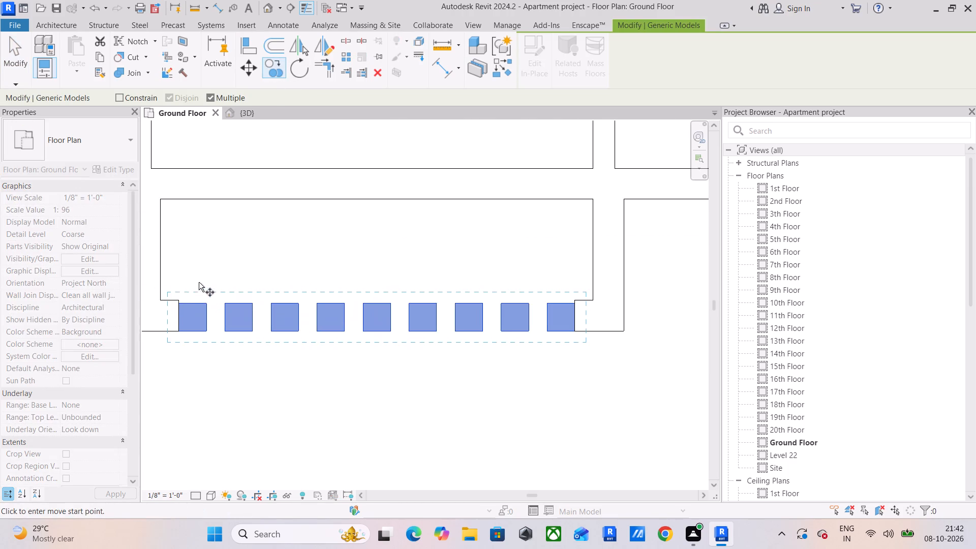
pyautogui.moveTo(181, 289); pyautogui.dragTo(222, 268, button='middle')
pyautogui.click(199, 276)
pyautogui.moveTo(550, 283); pyautogui.dragTo(212, 285, button='middle')
pyautogui.click(325, 286)
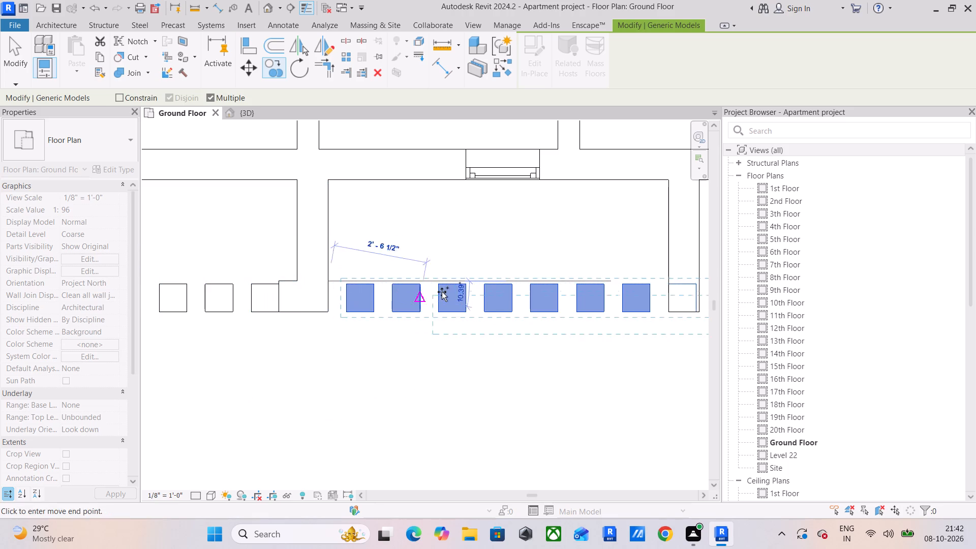
pyautogui.scroll(-2, 448, 290)
pyautogui.moveTo(496, 288); pyautogui.dragTo(198, 290, button='middle')
pyautogui.scroll(-4, 354, 285)
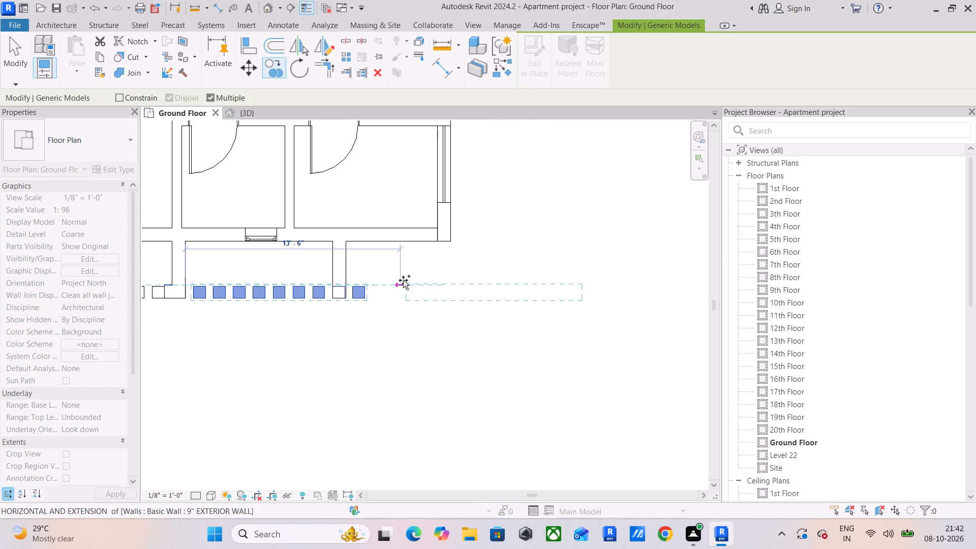
pyautogui.press('Escape')
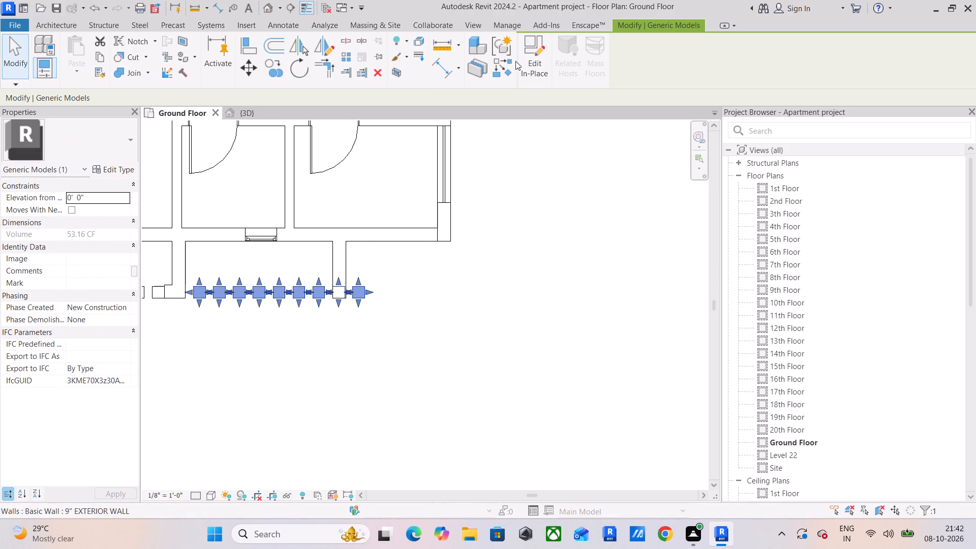
# Edit the copied in-place extrusion to delete the two squares at and beyond the far fin wall, then finish the sketch and model.
pyautogui.click(535, 51)
pyautogui.scroll(5, 325, 276)
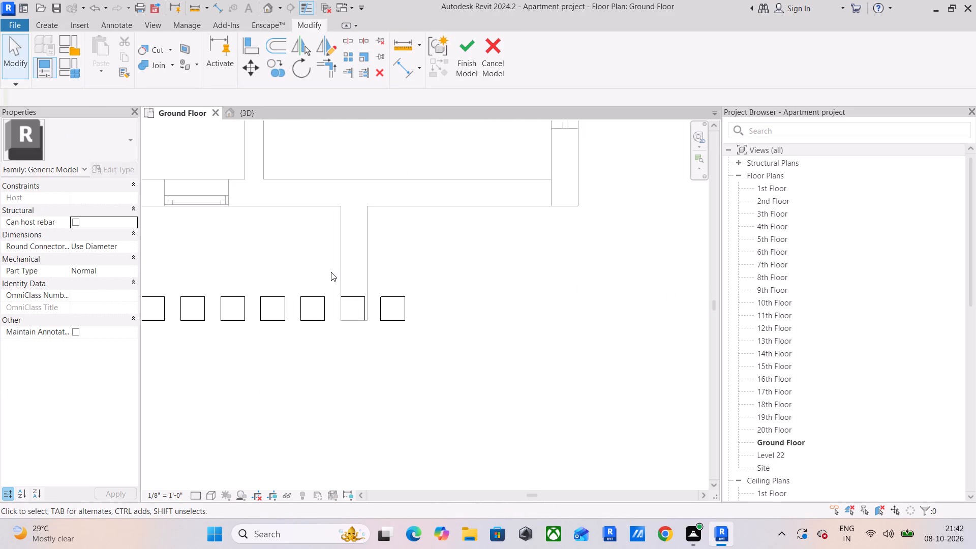
pyautogui.moveTo(331, 272); pyautogui.dragTo(430, 358)
pyautogui.click(409, 300)
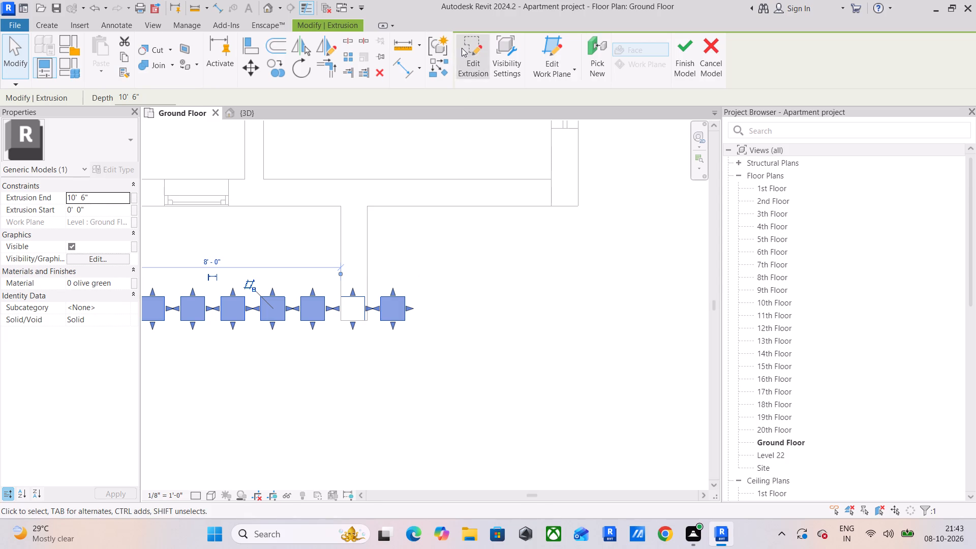
pyautogui.click(473, 47)
pyautogui.moveTo(330, 273); pyautogui.dragTo(449, 366)
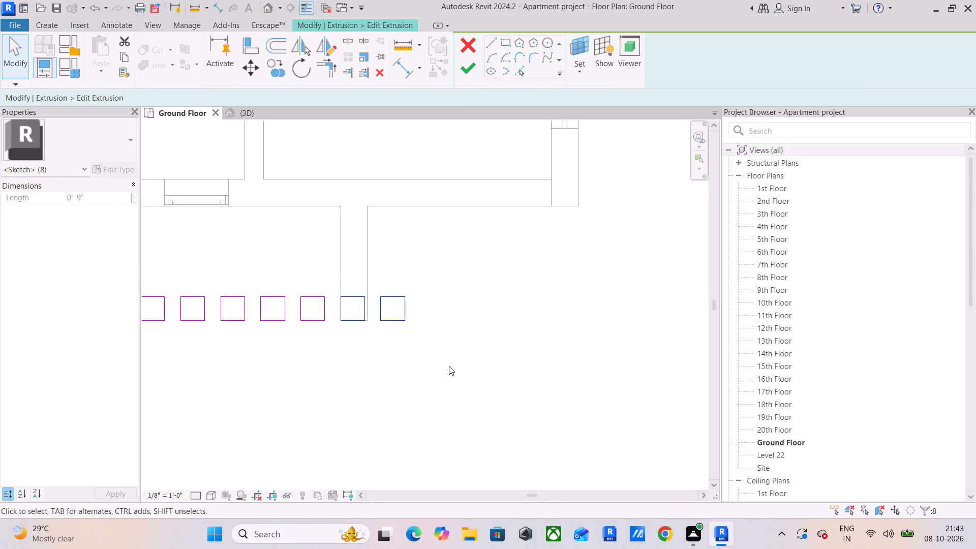
pyautogui.press('Delete')
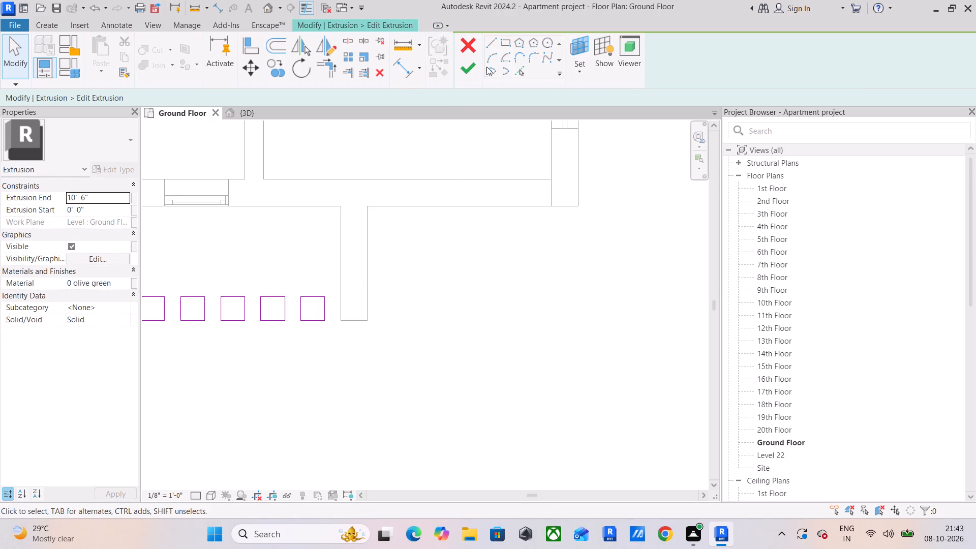
pyautogui.click(468, 71)
pyautogui.press('Escape')
pyautogui.moveTo(378, 251); pyautogui.dragTo(499, 222, button='middle')
pyautogui.moveTo(481, 257); pyautogui.dragTo(532, 247, button='middle')
pyautogui.click(472, 59)
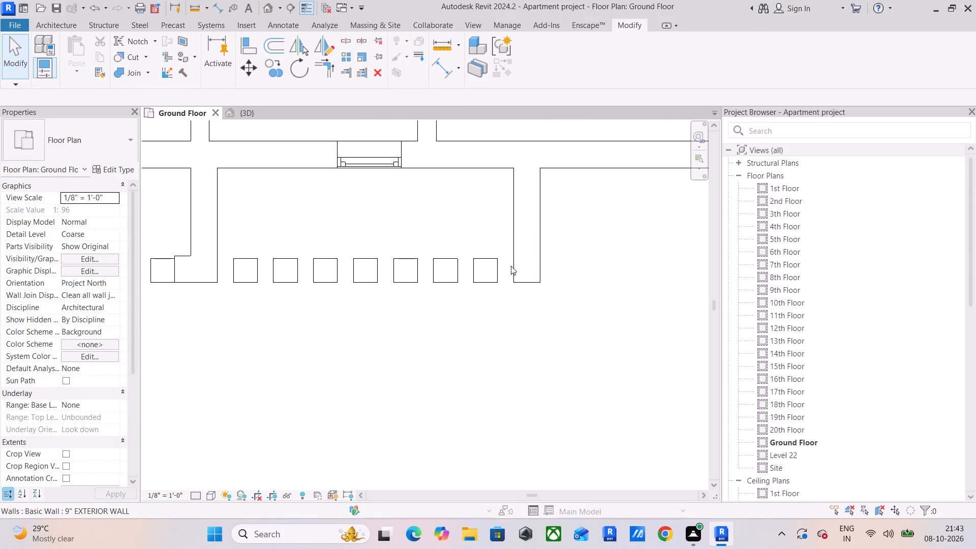
# Draw a 6" return of 9" EXTERIOR WALL from the adjacent bay's far fin wall to its last square.
pyautogui.click(511, 265)
pyautogui.scroll(3, 505, 284)
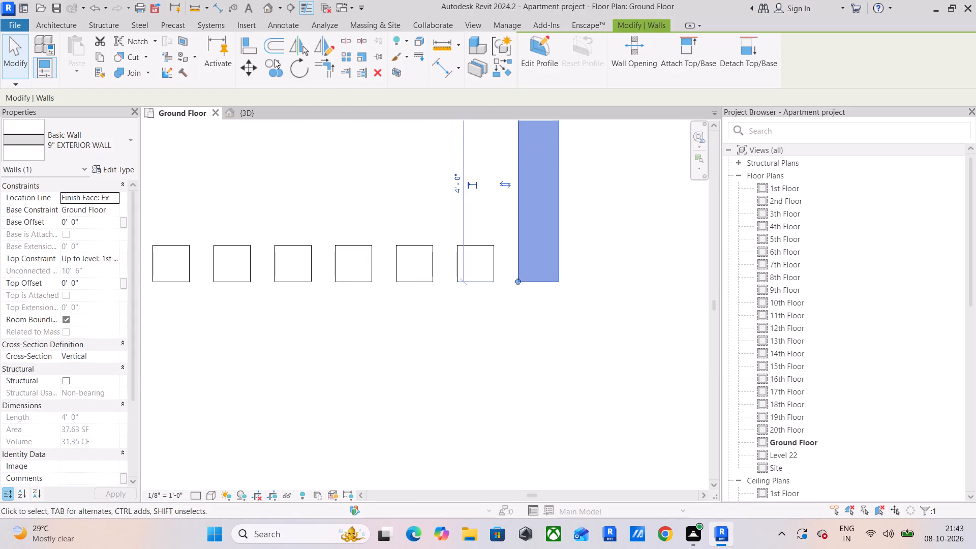
pyautogui.click(500, 68)
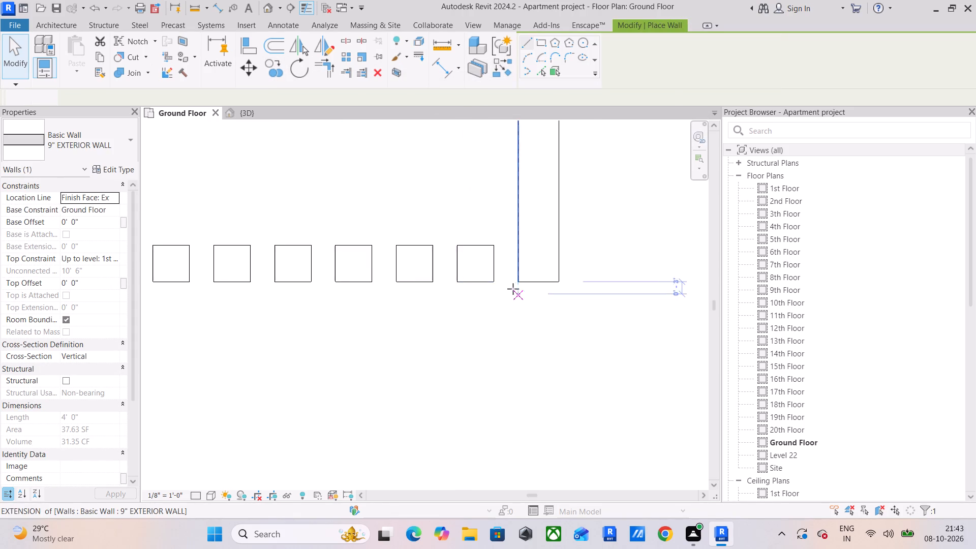
pyautogui.scroll(4, 513, 279)
pyautogui.click(524, 282)
pyautogui.click(479, 282)
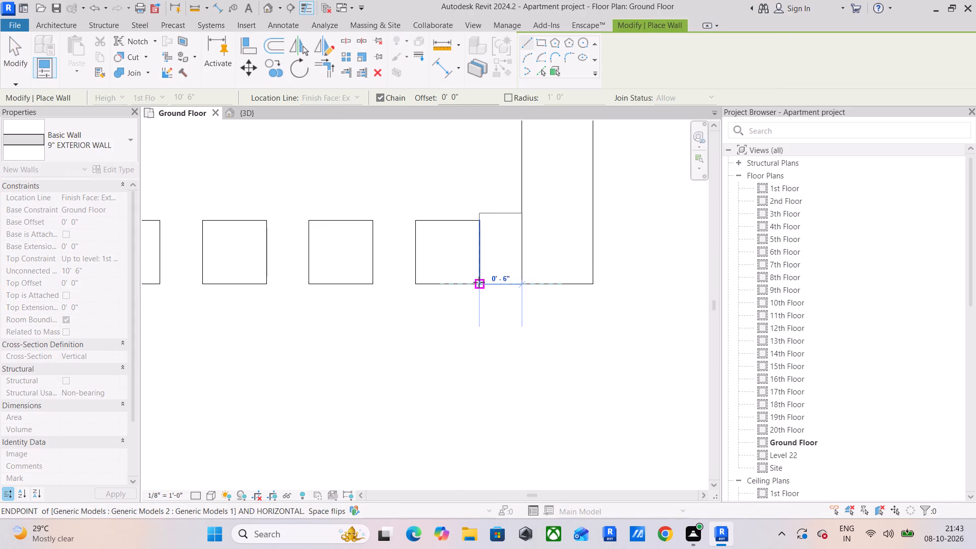
pyautogui.press('Escape')
# Draw a 6" return of 9" EXTERIOR WALL, flipped inwards, from the shared fin wall to the adjacent bay's first square.
pyautogui.moveTo(456, 293); pyautogui.dragTo(713, 289, button='middle')
pyautogui.scroll(-4, 458, 294)
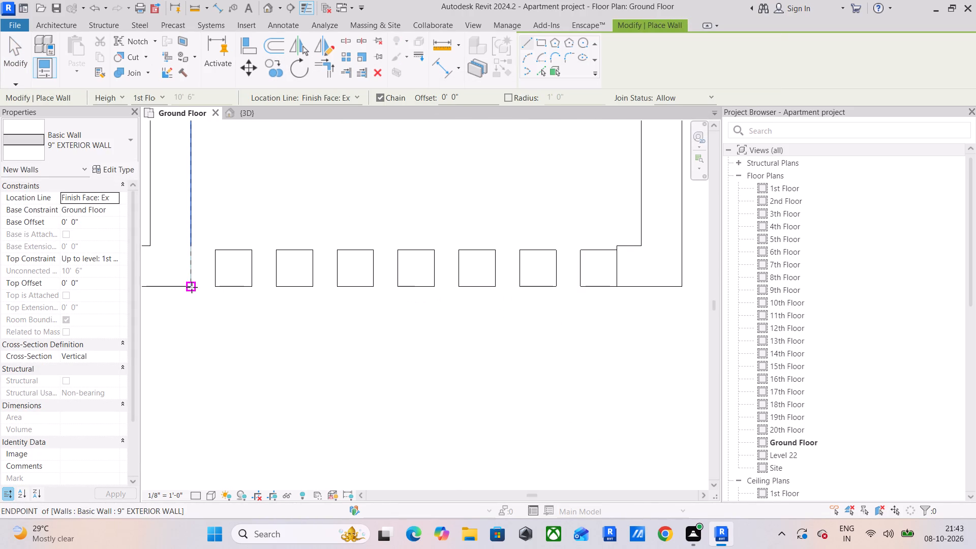
pyautogui.click(192, 287)
pyautogui.press('space')
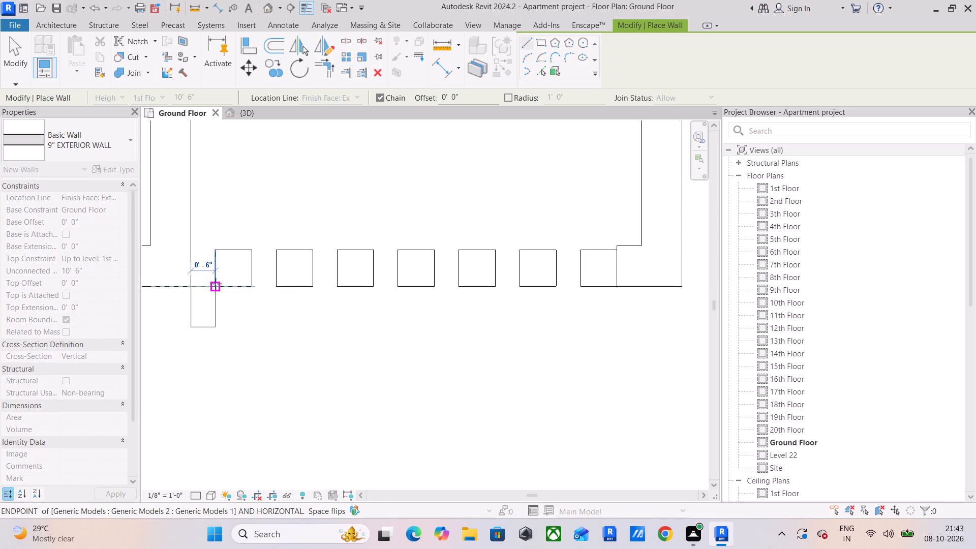
pyautogui.click(216, 284)
pyautogui.press('Escape')
pyautogui.scroll(-5, 220, 284)
pyautogui.moveTo(233, 286); pyautogui.dragTo(343, 274, button='middle')
pyautogui.press('Escape')
pyautogui.press('Escape')
pyautogui.scroll(-5, 410, 297)
pyautogui.moveTo(434, 299); pyautogui.dragTo(442, 299, button='middle')
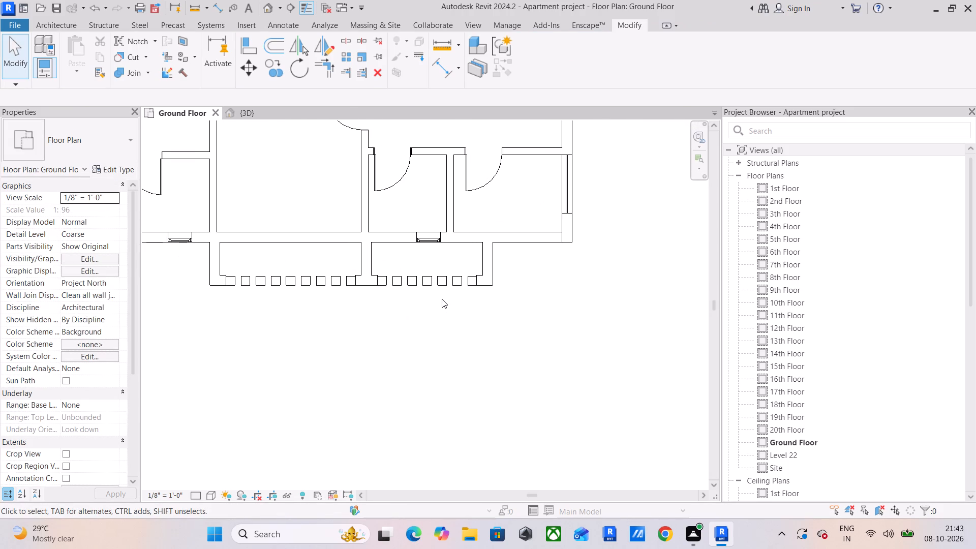
# Examine the two screened bays and the remaining fin wall bays along the side facade in 3D.
pyautogui.scroll(-3, 442, 299)
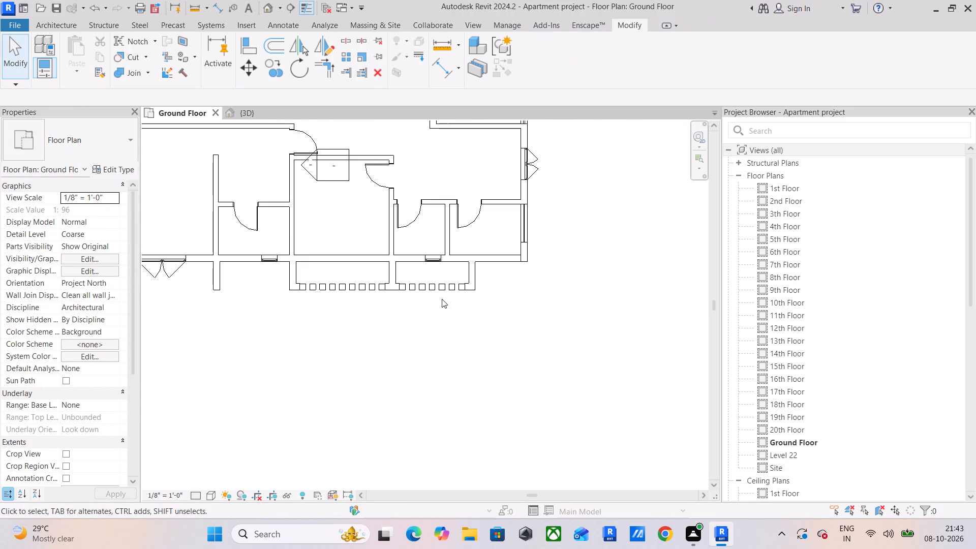
pyautogui.click(261, 109)
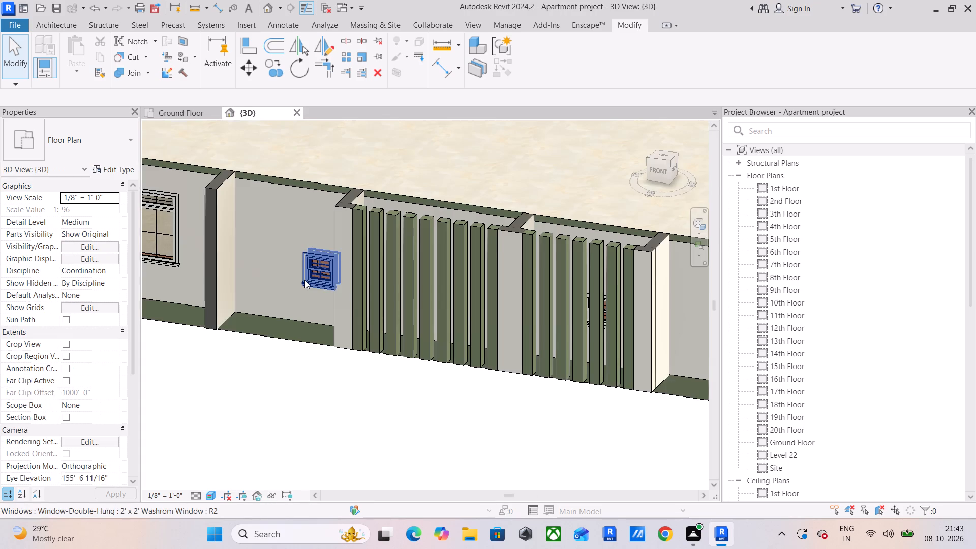
pyautogui.scroll(-4, 396, 327)
pyautogui.moveTo(475, 313); pyautogui.dragTo(410, 303, button='middle')
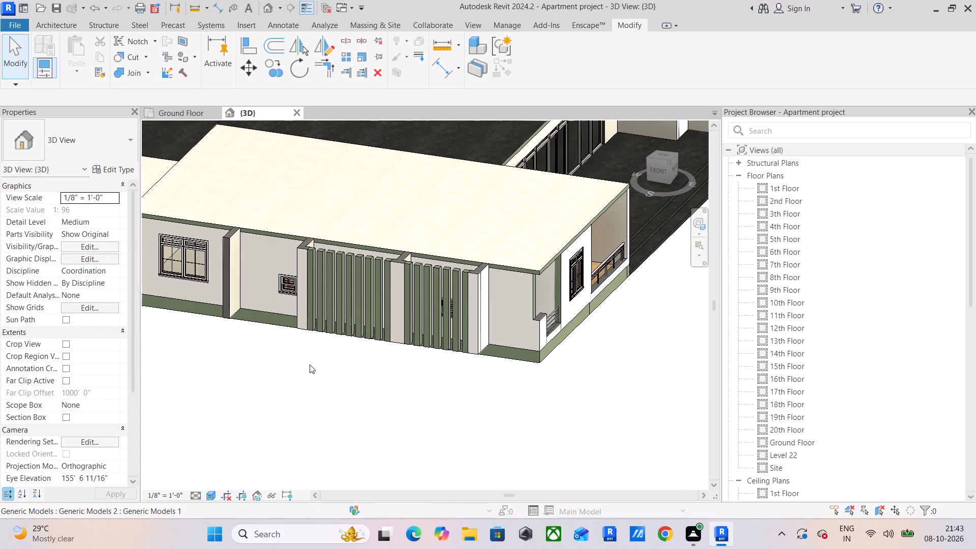
pyautogui.moveTo(318, 372); pyautogui.dragTo(364, 384, button='middle')
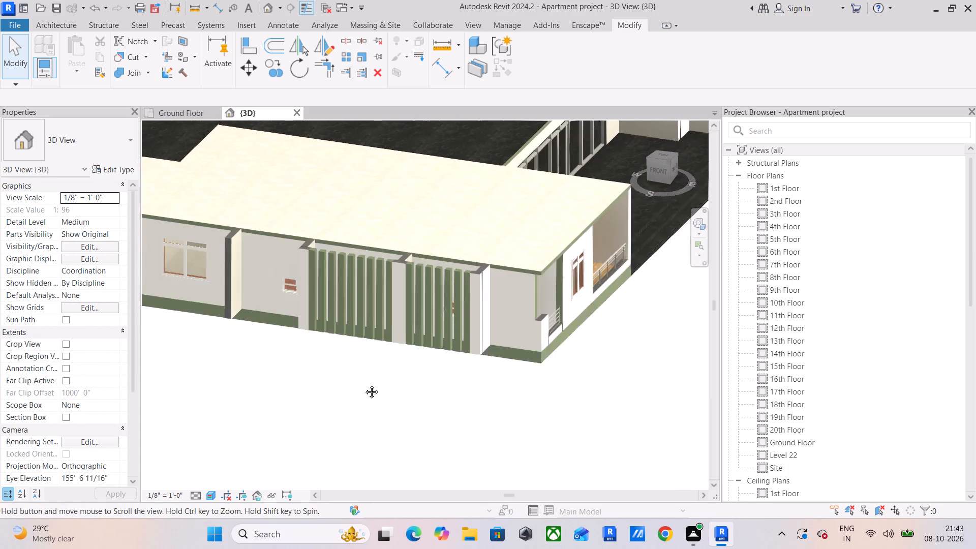
pyautogui.moveTo(364, 384); pyautogui.dragTo(546, 388, button='middle')
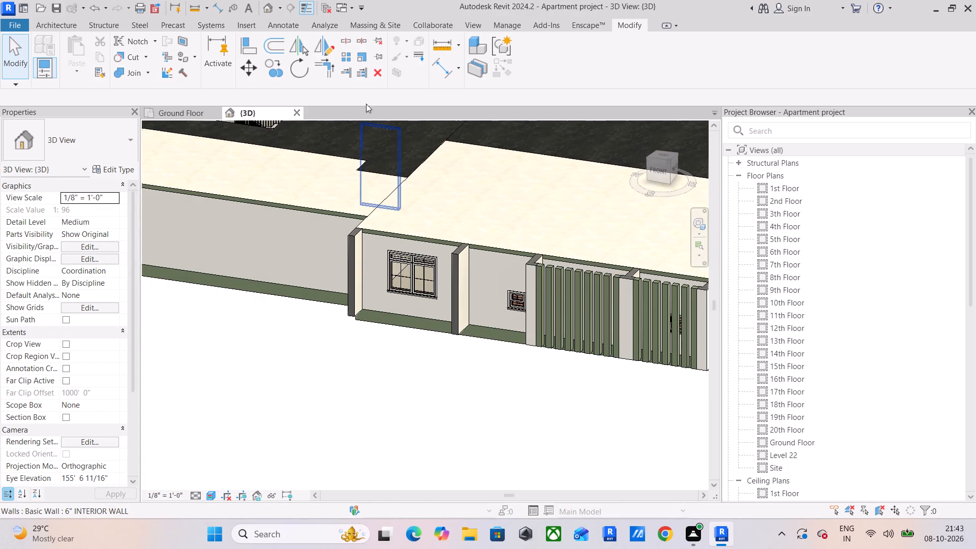
# Switch to the Ground Floor plan.
pyautogui.click(185, 110)
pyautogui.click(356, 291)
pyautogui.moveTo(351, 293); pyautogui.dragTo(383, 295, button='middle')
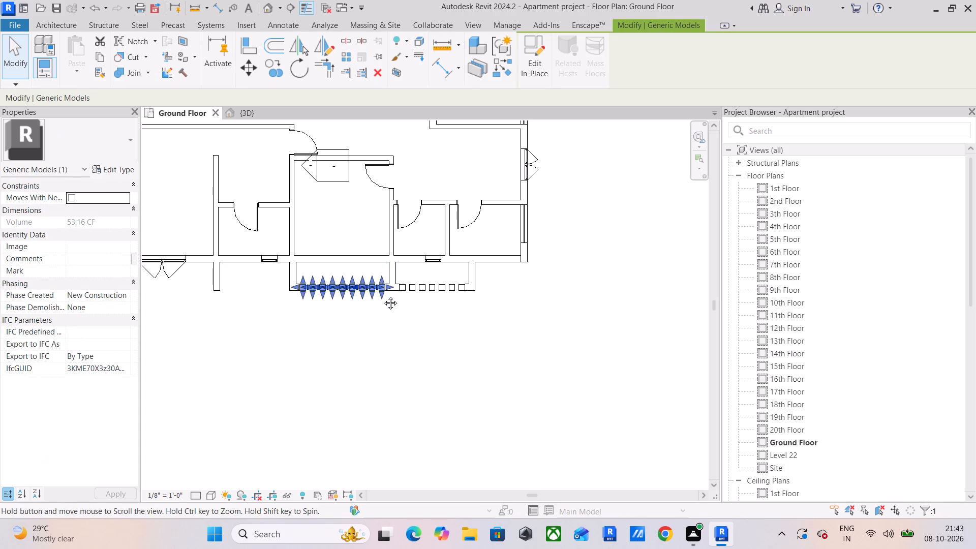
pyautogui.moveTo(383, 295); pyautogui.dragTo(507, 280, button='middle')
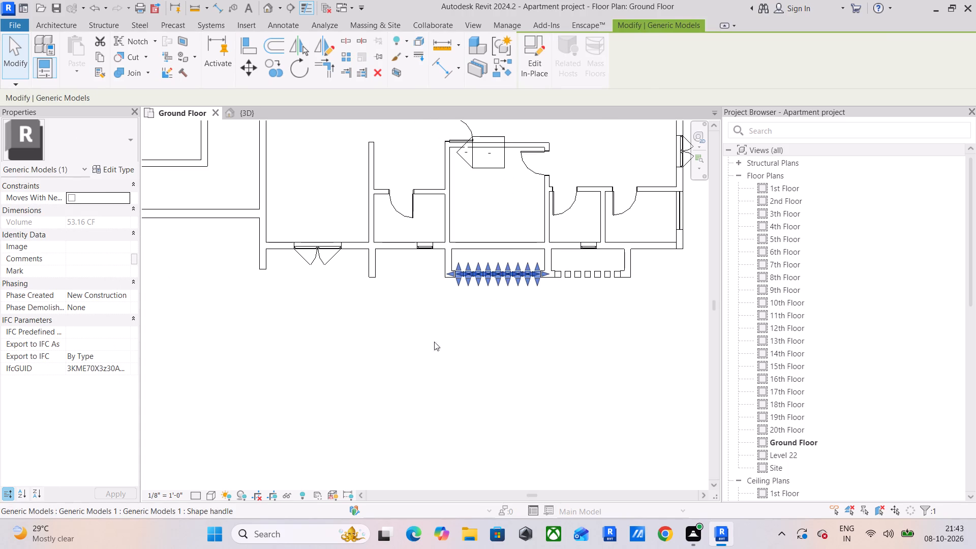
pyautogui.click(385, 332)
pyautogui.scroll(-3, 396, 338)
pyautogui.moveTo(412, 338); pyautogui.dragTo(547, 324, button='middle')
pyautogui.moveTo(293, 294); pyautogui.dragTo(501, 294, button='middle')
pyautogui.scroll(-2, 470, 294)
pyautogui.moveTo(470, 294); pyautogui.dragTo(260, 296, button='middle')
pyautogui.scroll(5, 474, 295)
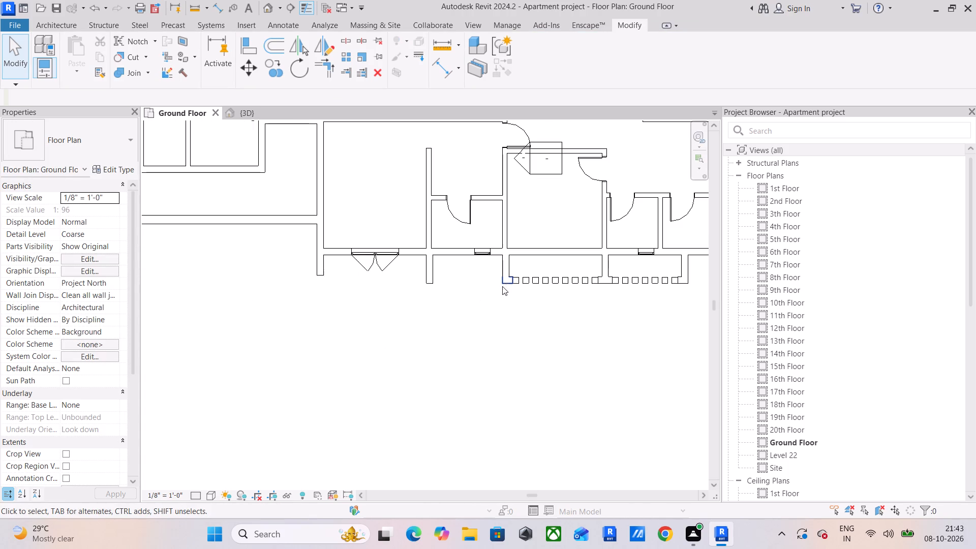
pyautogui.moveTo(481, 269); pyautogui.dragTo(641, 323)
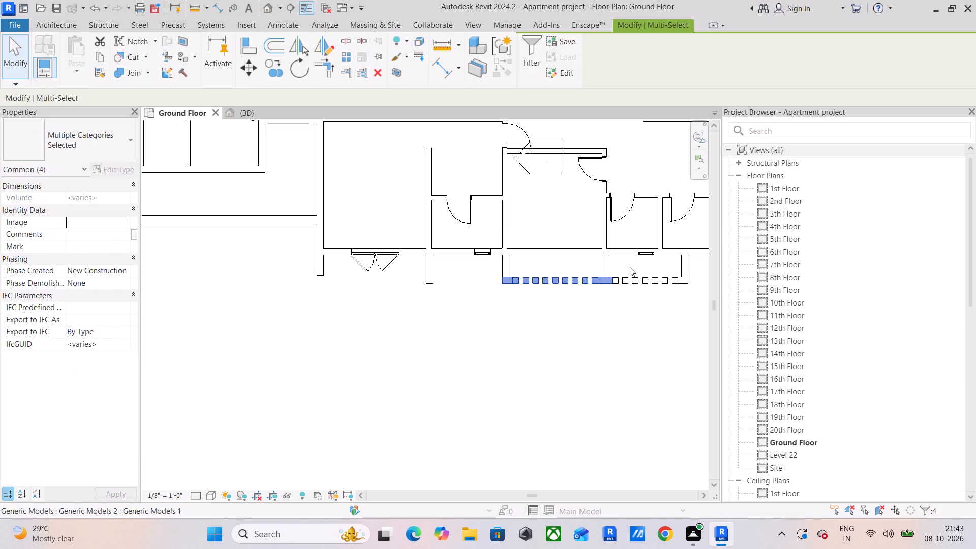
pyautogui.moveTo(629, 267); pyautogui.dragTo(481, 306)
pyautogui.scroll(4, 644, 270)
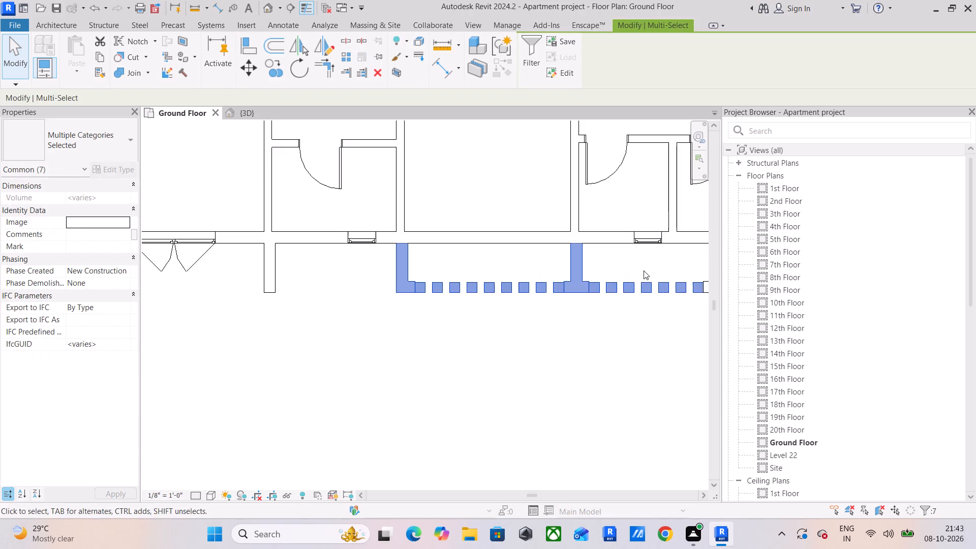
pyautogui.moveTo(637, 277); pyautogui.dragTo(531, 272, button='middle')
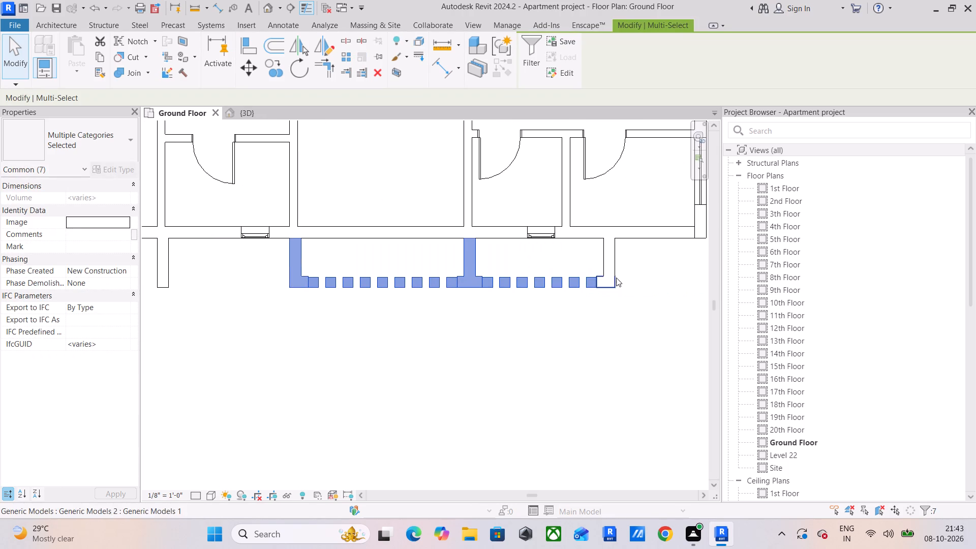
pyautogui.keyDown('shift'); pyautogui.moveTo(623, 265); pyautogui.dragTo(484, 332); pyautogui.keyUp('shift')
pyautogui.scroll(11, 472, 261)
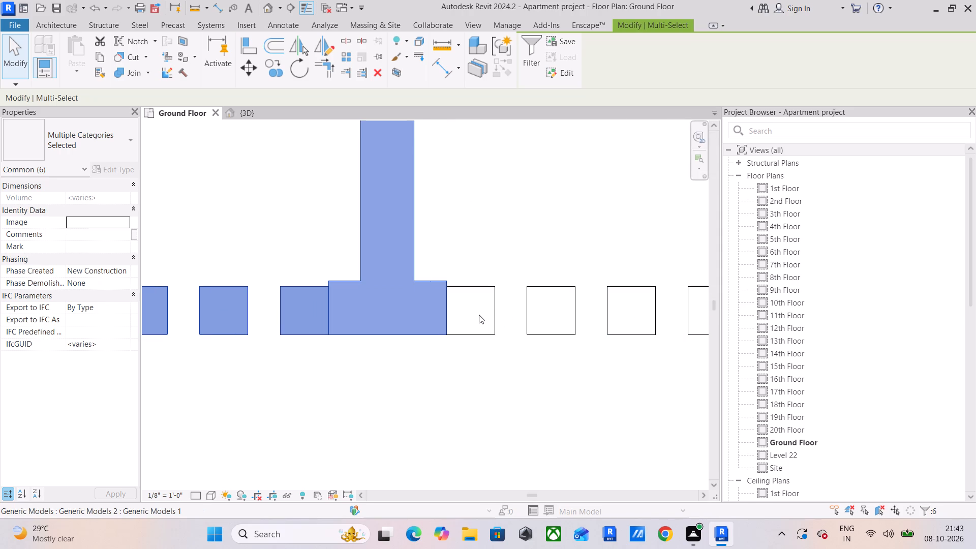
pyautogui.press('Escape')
# Draw a 4' fin of 6" INTERIOR WALL outward from the opposite wing's facade, flipped to line up with the partition beside the small window.
pyautogui.scroll(-11, 446, 320)
pyautogui.moveTo(471, 327); pyautogui.dragTo(637, 301, button='middle')
pyautogui.scroll(-6, 412, 290)
pyautogui.moveTo(409, 294); pyautogui.dragTo(601, 289, button='middle')
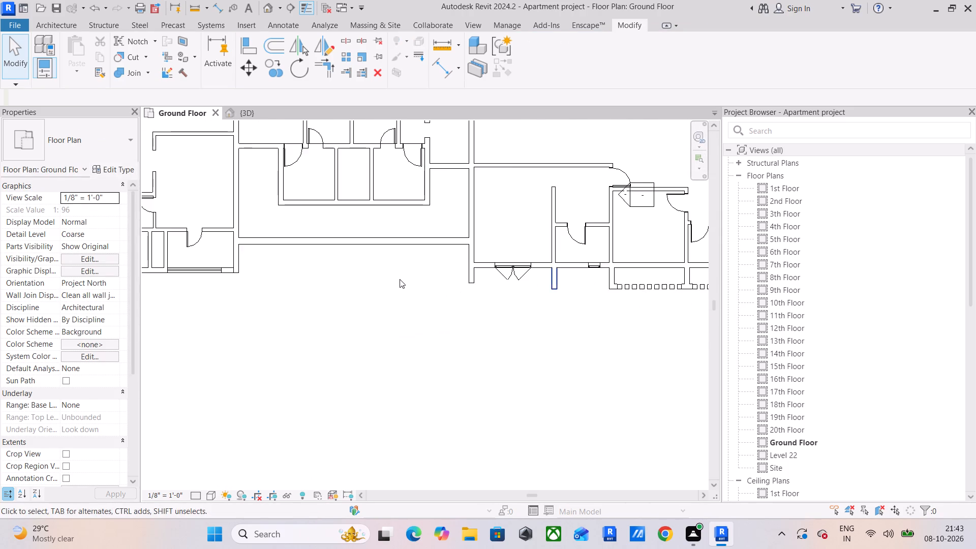
pyautogui.moveTo(399, 279); pyautogui.dragTo(622, 261, button='middle')
pyautogui.scroll(-4, 383, 259)
pyautogui.moveTo(382, 261); pyautogui.dragTo(437, 260, button='middle')
pyautogui.scroll(5, 340, 250)
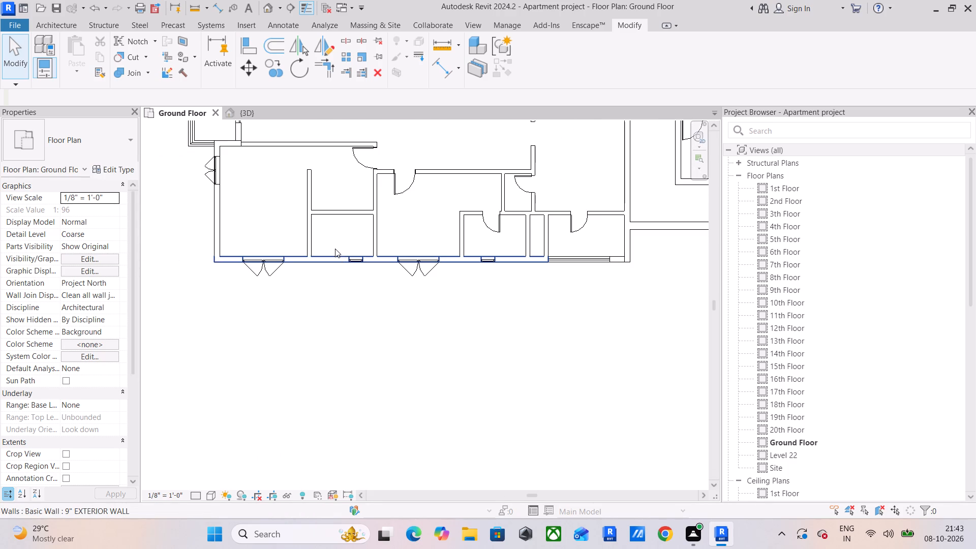
pyautogui.scroll(5, 297, 265)
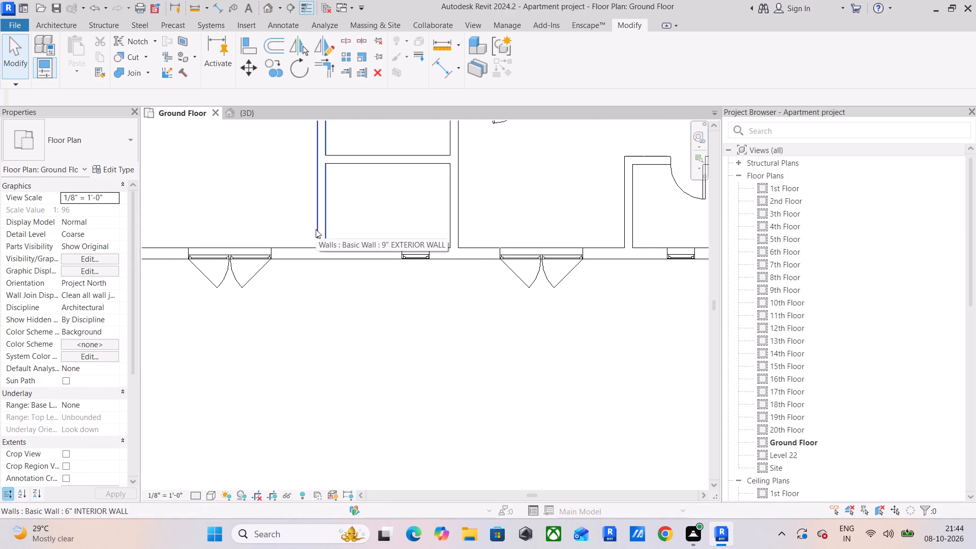
pyautogui.click(316, 229)
pyautogui.scroll(3, 327, 279)
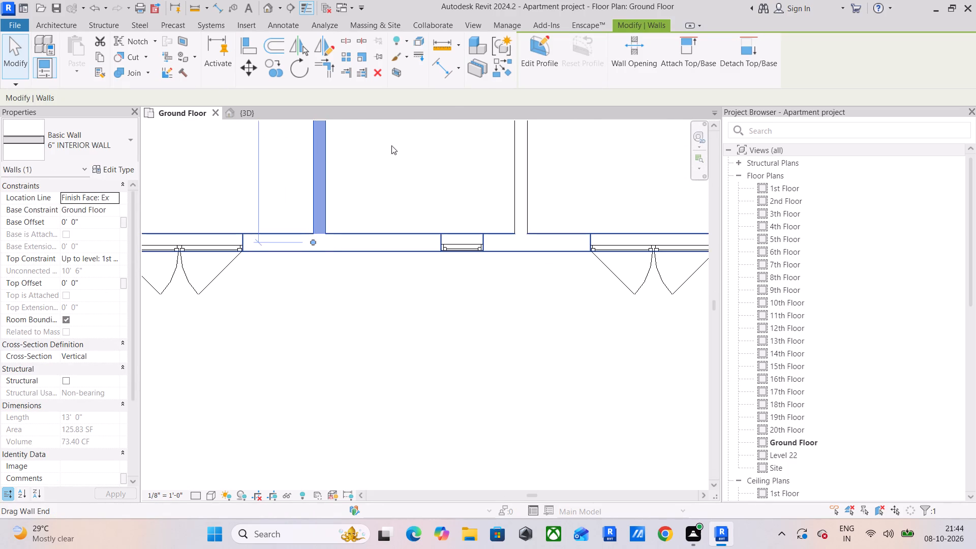
pyautogui.click(496, 67)
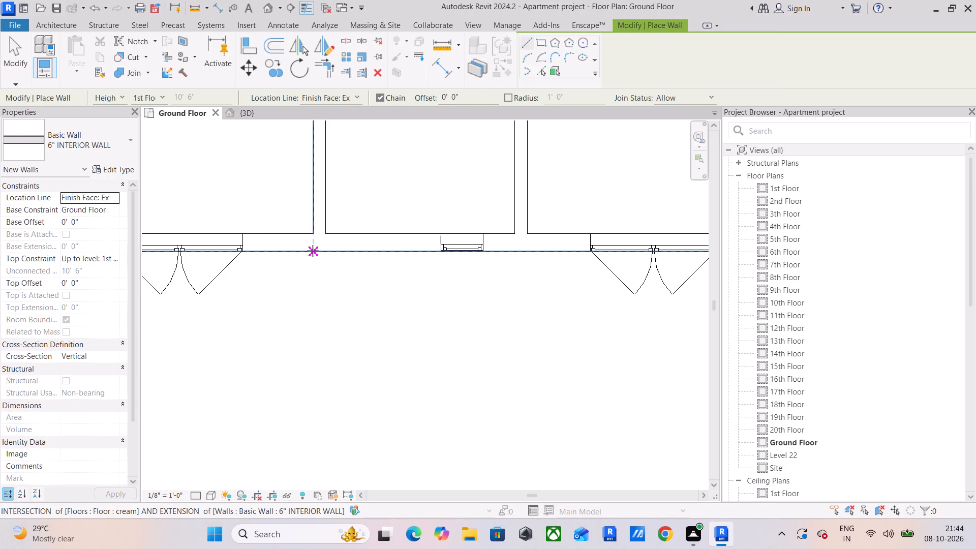
pyautogui.moveTo(312, 252); pyautogui.dragTo(311, 258)
pyautogui.press('space')
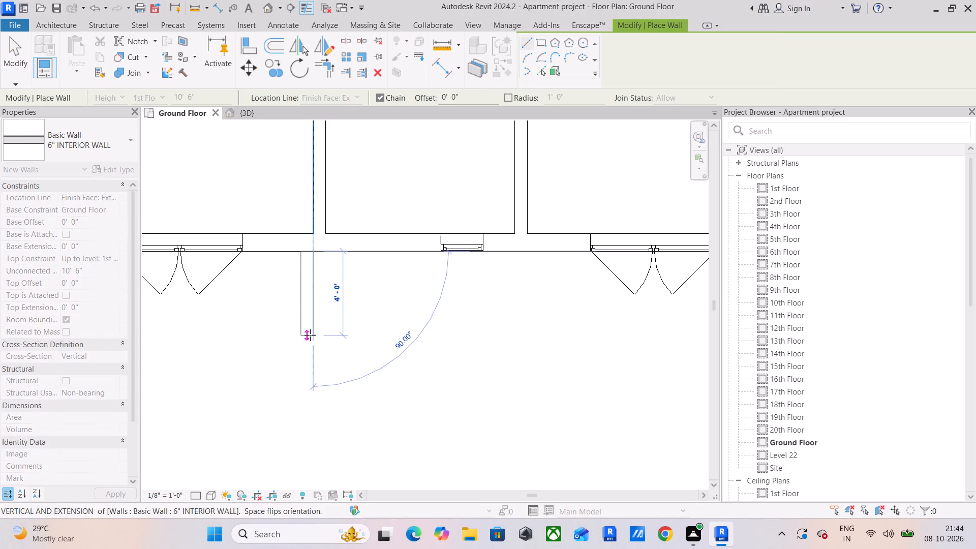
pyautogui.write("4'")
pyautogui.press('Return')
pyautogui.press('Escape')
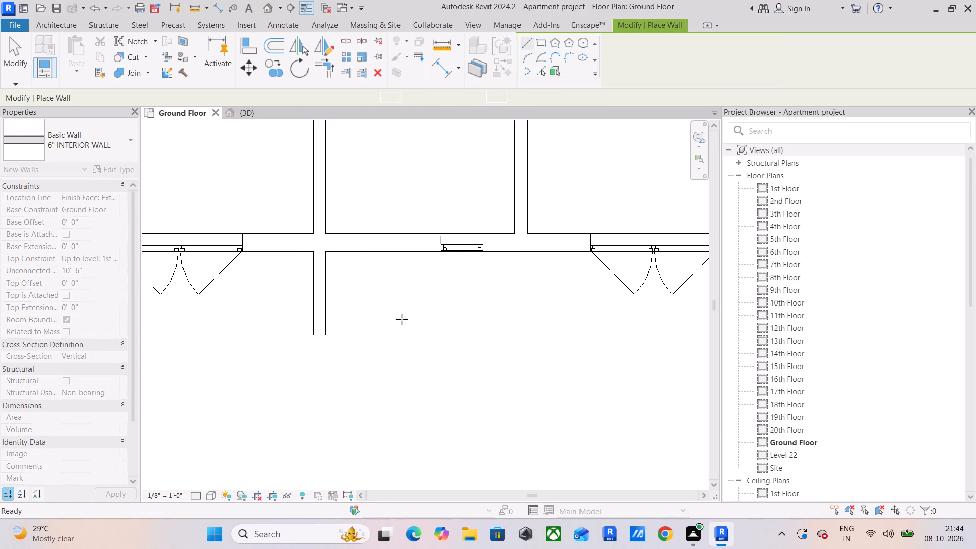
# Draw a matching 6" INTERIOR WALL fin outward from the facade, in line with the partition on the small window's other side.
pyautogui.click(528, 252)
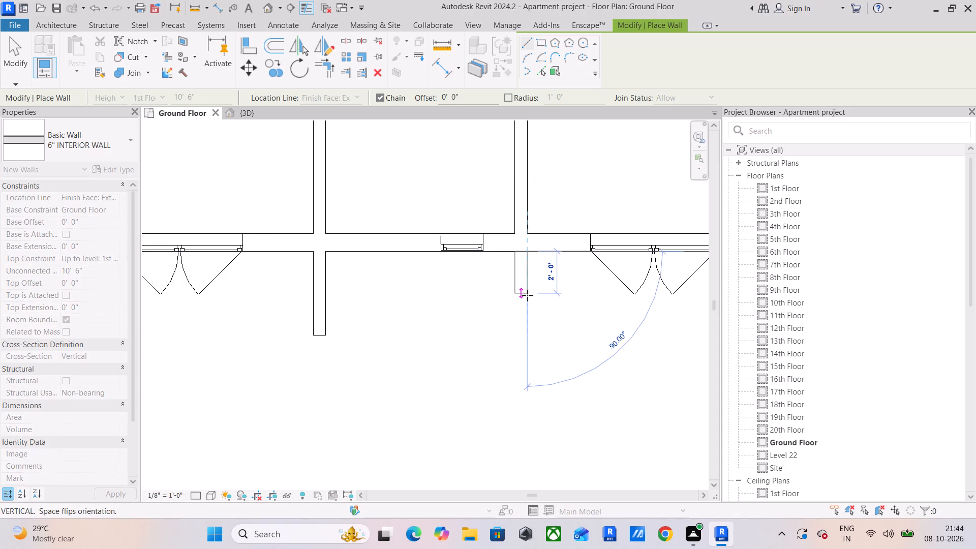
pyautogui.click(531, 330)
pyautogui.press('Escape')
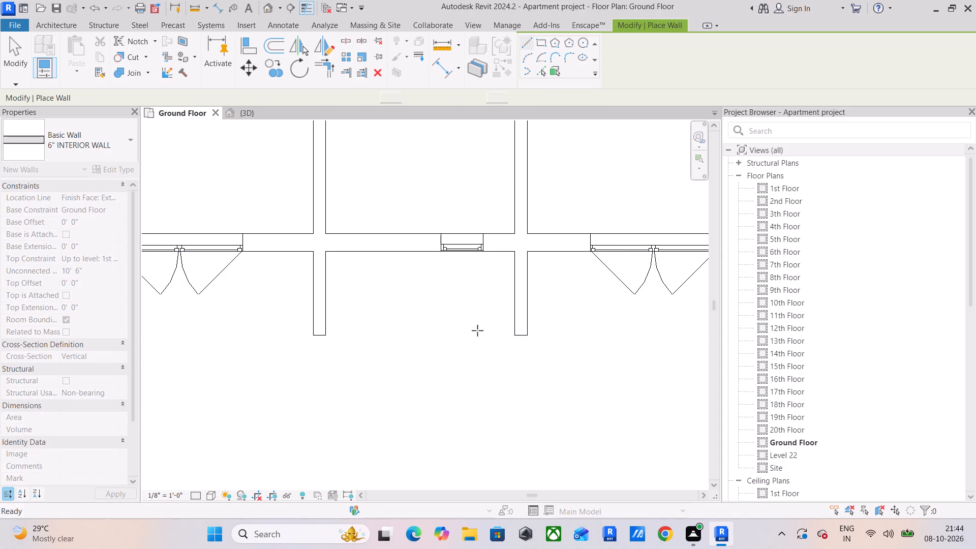
pyautogui.scroll(-4, 439, 313)
pyautogui.moveTo(475, 311); pyautogui.dragTo(312, 291, button='middle')
pyautogui.scroll(-4, 319, 291)
pyautogui.moveTo(447, 296); pyautogui.dragTo(245, 293, button='middle')
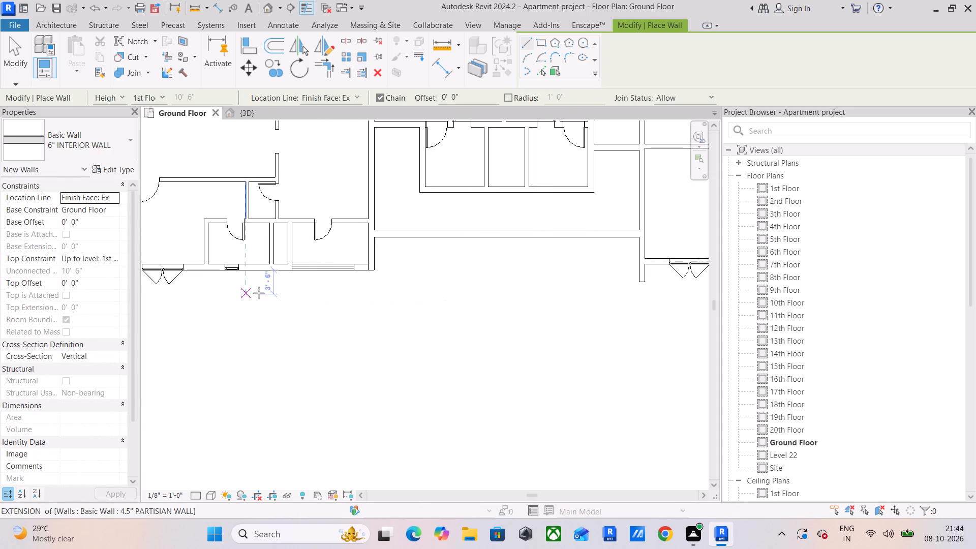
pyautogui.scroll(-4, 465, 293)
pyautogui.press('Escape')
# Copy the first bay's row of olive green squares from its fin wall corner to the inner face of the new bay's first fin wall.
pyautogui.moveTo(572, 297); pyautogui.dragTo(246, 297, button='middle')
pyautogui.click(362, 290)
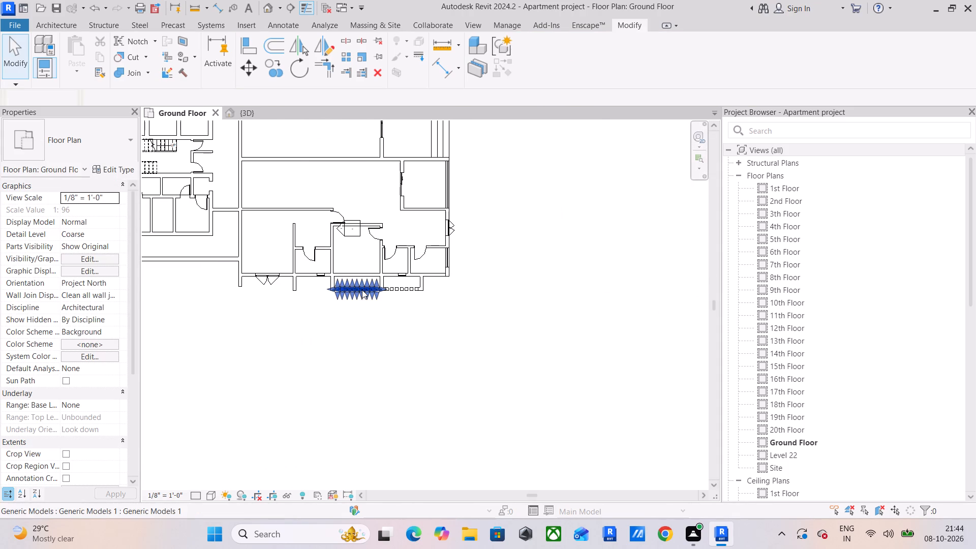
pyautogui.click(267, 66)
pyautogui.scroll(15, 335, 239)
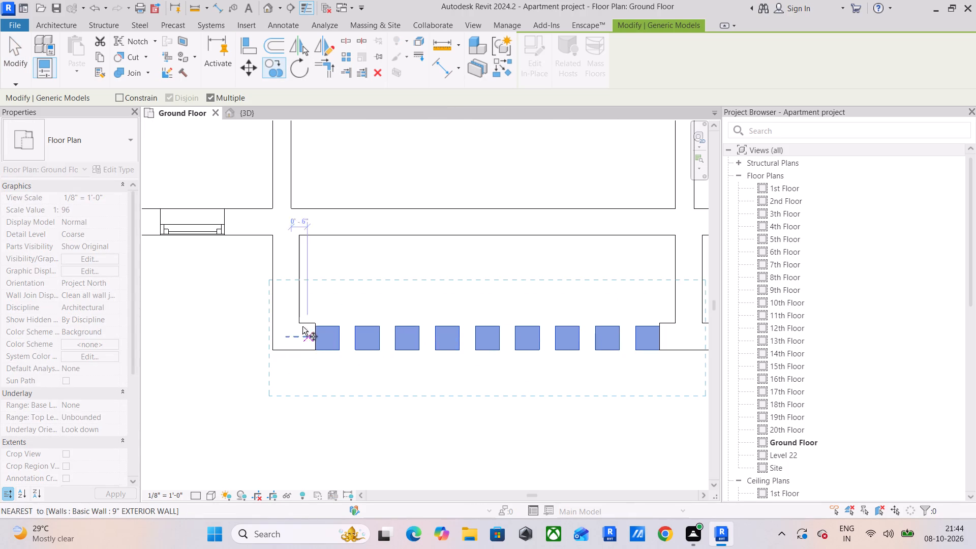
pyautogui.click(296, 320)
pyautogui.scroll(-11, 295, 320)
pyautogui.moveTo(295, 320); pyautogui.dragTo(531, 279, button='middle')
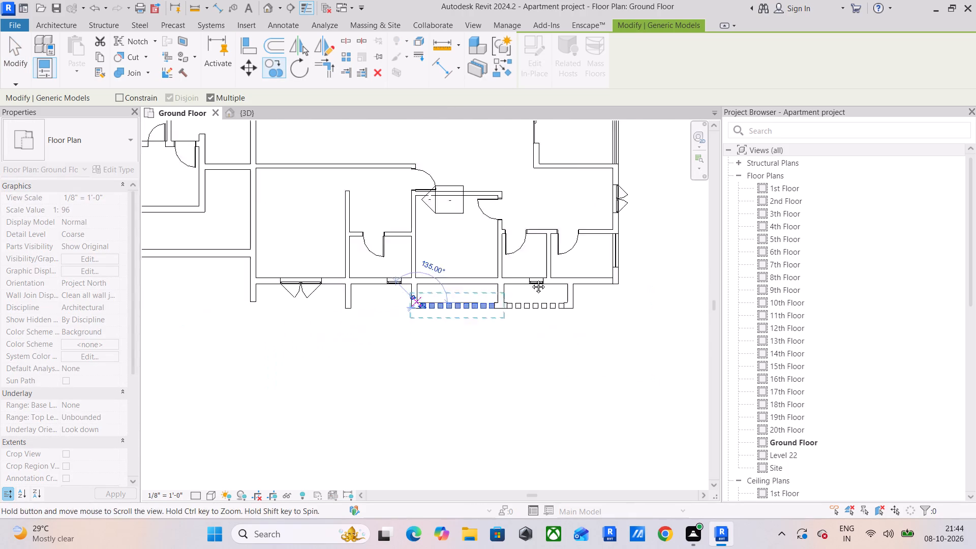
pyautogui.moveTo(531, 279); pyautogui.dragTo(551, 274, button='middle')
pyautogui.moveTo(284, 278); pyautogui.dragTo(658, 263, button='middle')
pyautogui.moveTo(311, 258); pyautogui.dragTo(527, 264, button='middle')
pyautogui.scroll(5, 402, 271)
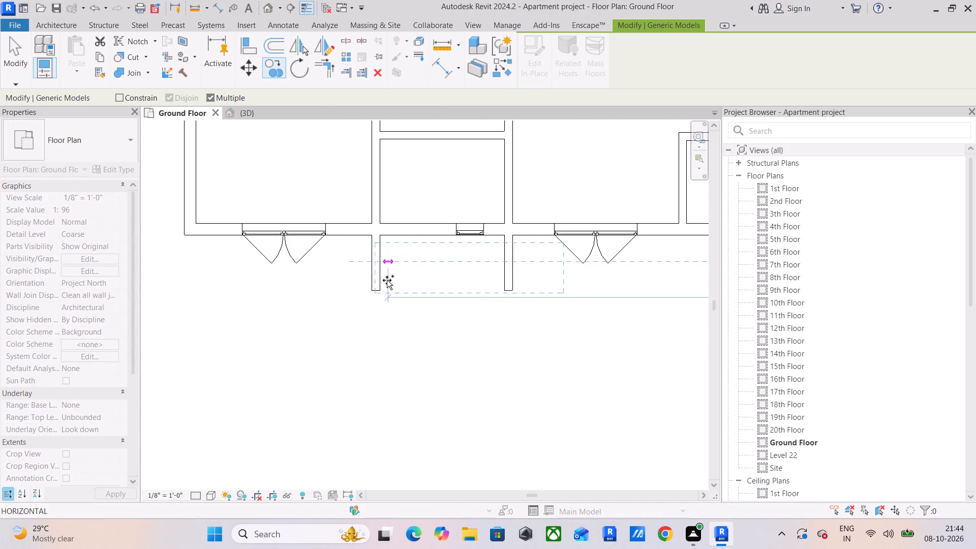
pyautogui.scroll(4, 384, 280)
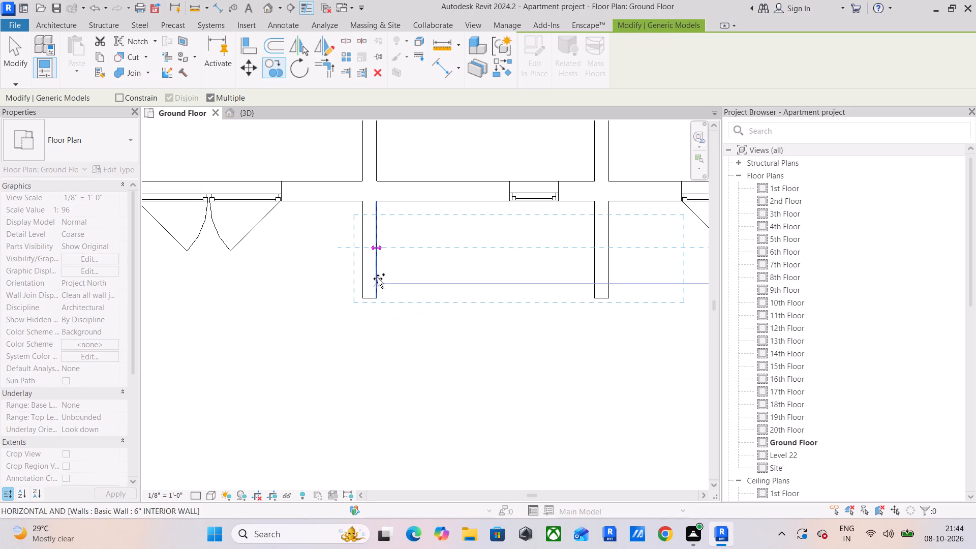
pyautogui.click(378, 279)
pyautogui.press('Escape')
# Edit the copied in-place extrusion to delete the two squares at and beyond the second fin wall, then finish the sketch and model.
pyautogui.scroll(1, 526, 299)
pyautogui.moveTo(524, 301); pyautogui.dragTo(407, 319, button='middle')
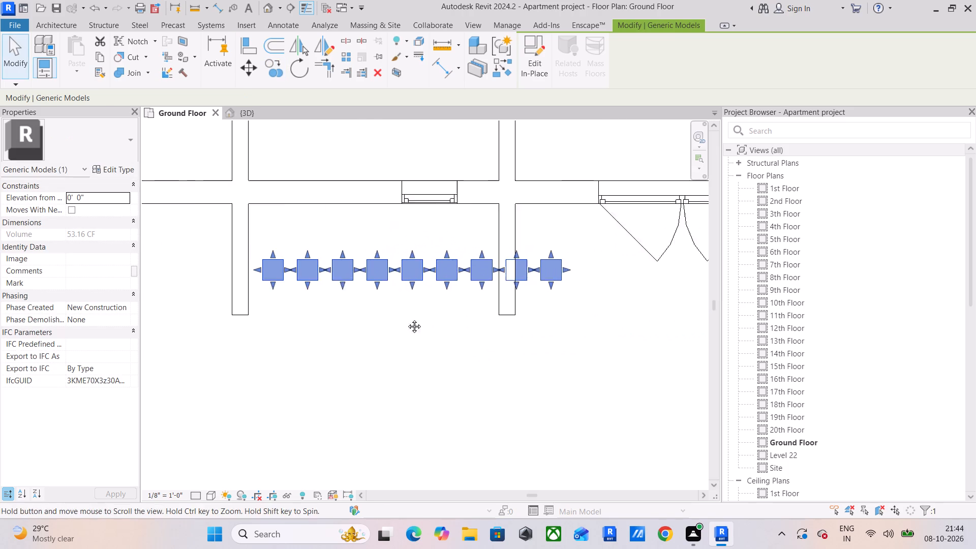
pyautogui.moveTo(407, 319); pyautogui.dragTo(387, 319, button='middle')
pyautogui.scroll(4, 522, 261)
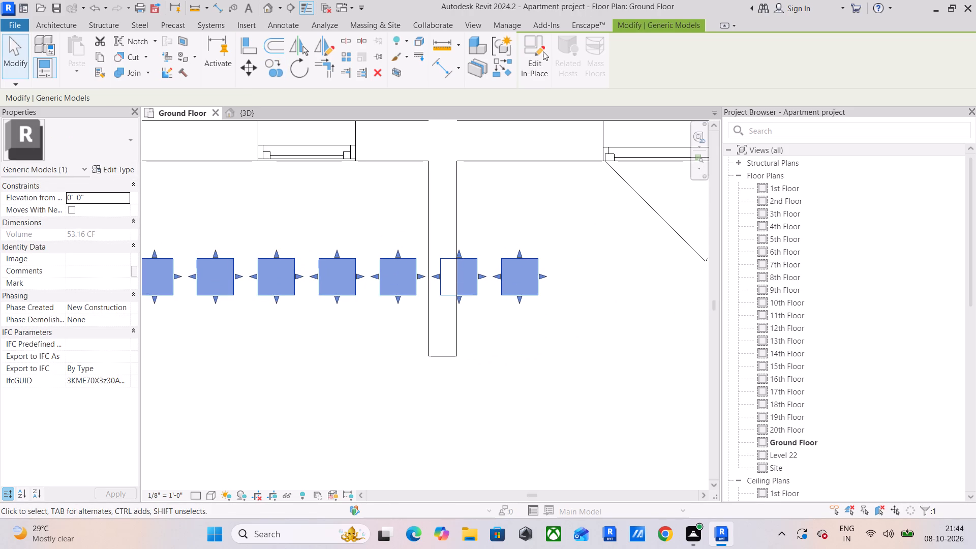
pyautogui.click(532, 54)
pyautogui.click(444, 262)
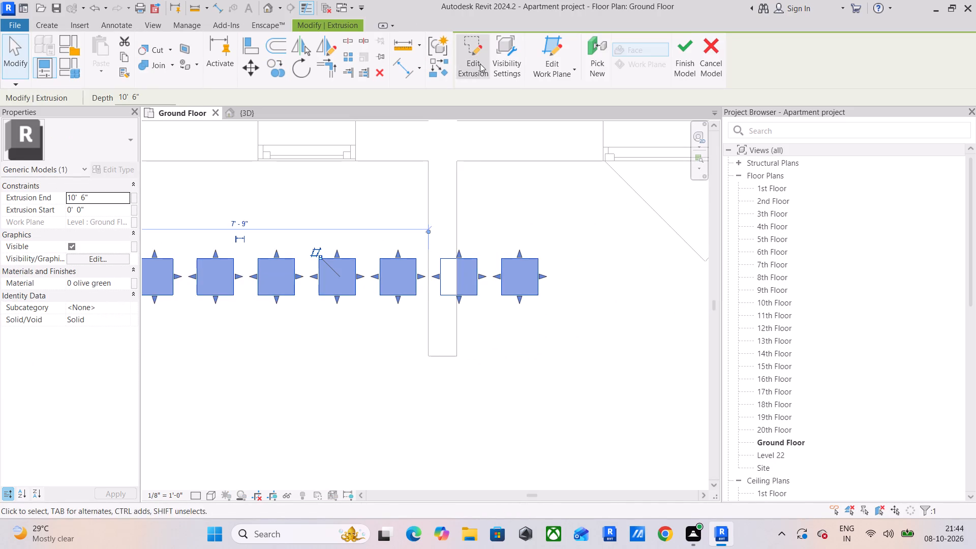
pyautogui.click(480, 64)
pyautogui.moveTo(420, 230); pyautogui.dragTo(570, 325)
pyautogui.press('Delete')
pyautogui.scroll(-5, 577, 312)
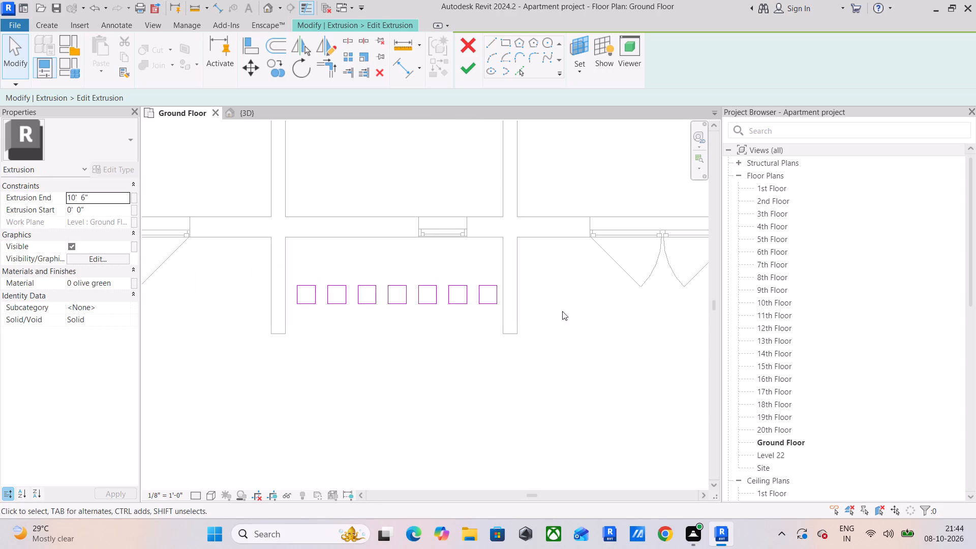
pyautogui.moveTo(554, 310); pyautogui.dragTo(559, 278, button='middle')
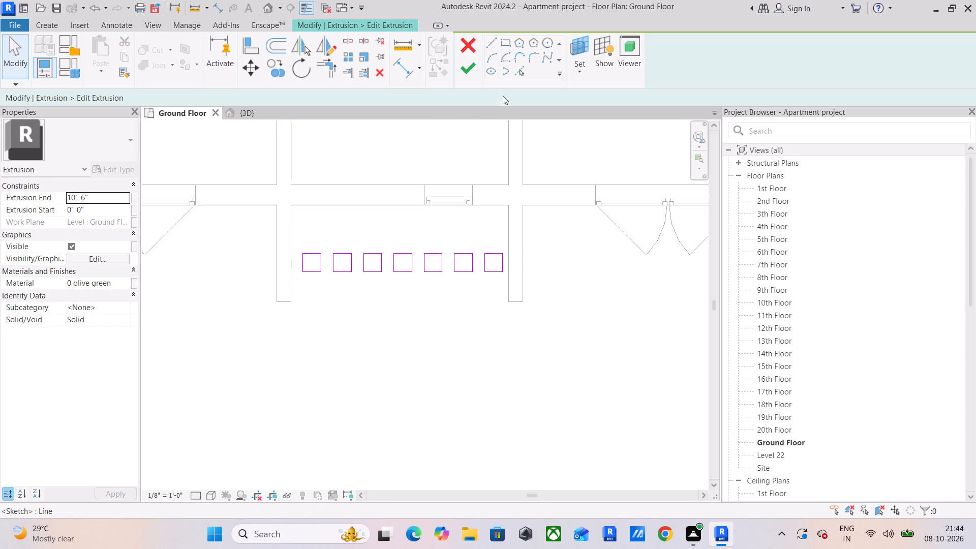
pyautogui.click(465, 71)
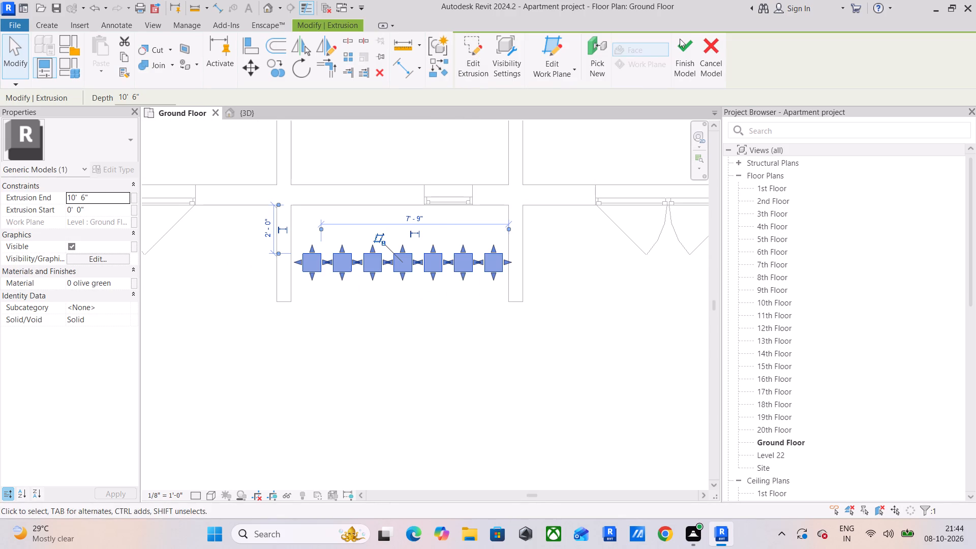
pyautogui.click(683, 40)
# Set the length of the new bay's first fin wall to 4'.
pyautogui.click(277, 296)
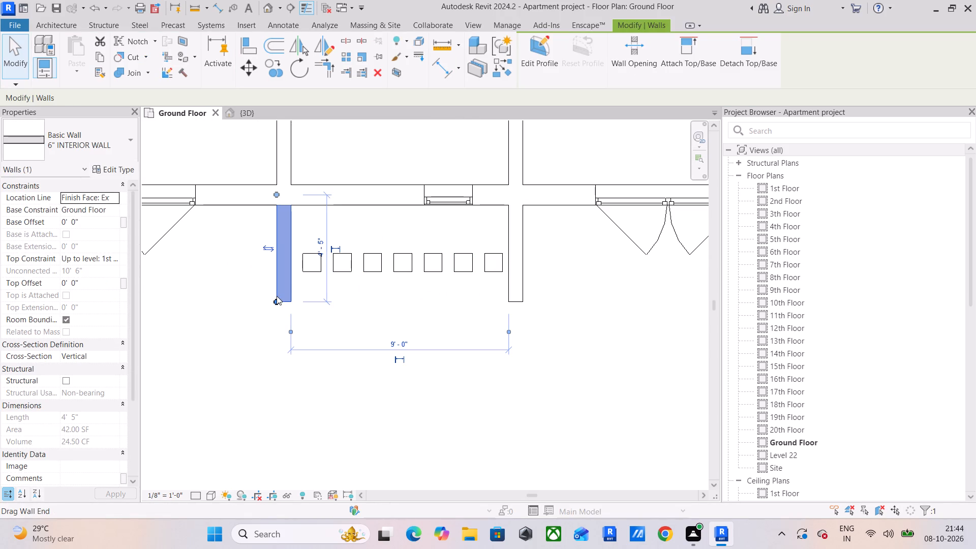
pyautogui.click(320, 247)
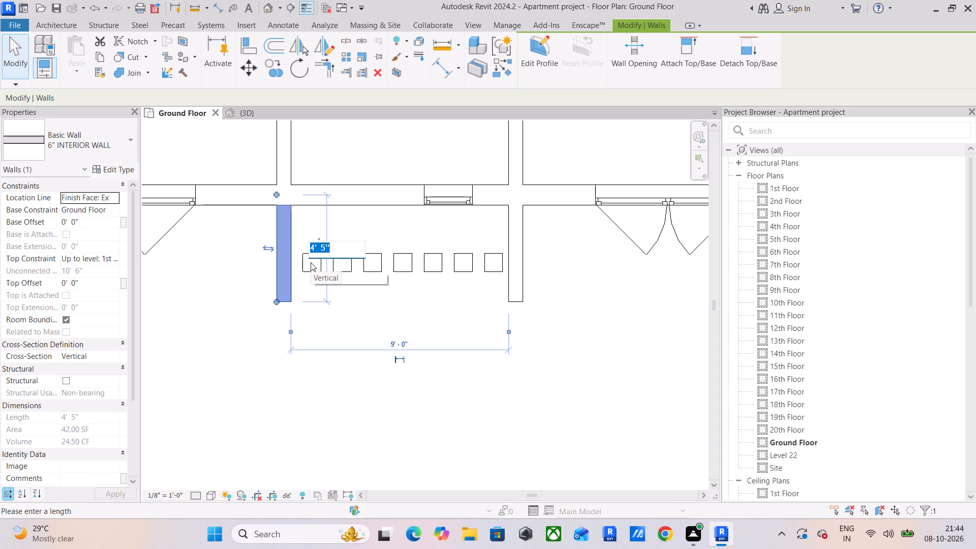
pyautogui.write("4'")
pyautogui.press('Return')
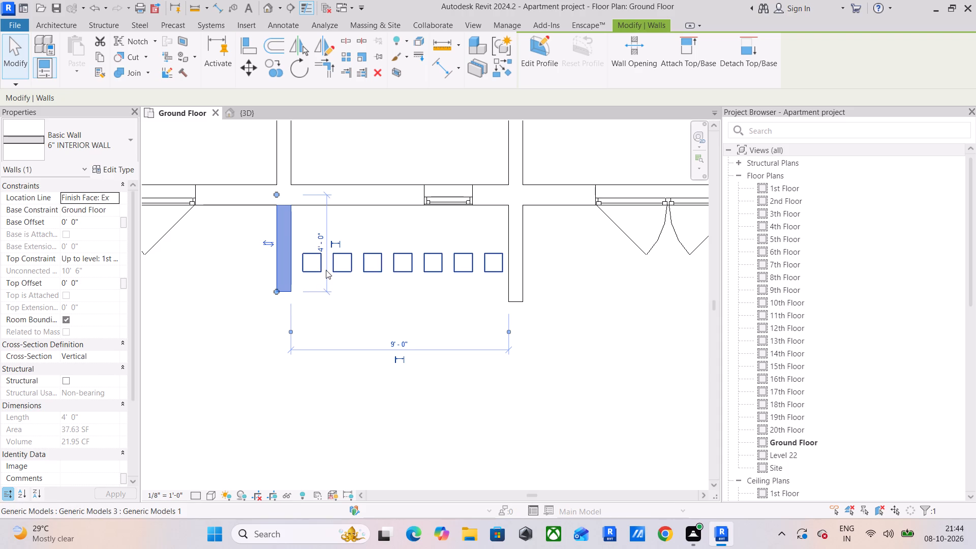
# Pull the inner end of the first fin wall to the facade wall's outer face.
pyautogui.moveTo(278, 196); pyautogui.dragTo(274, 211)
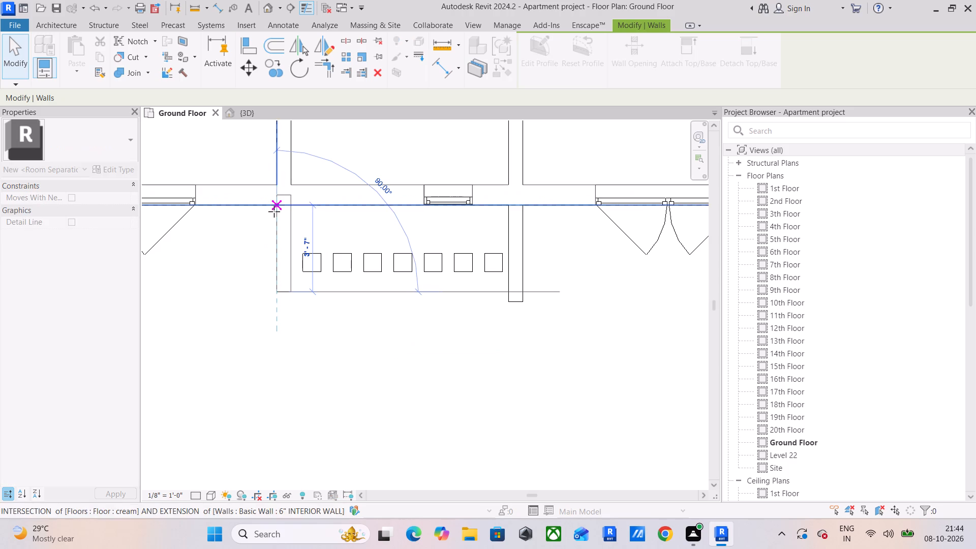
pyautogui.moveTo(274, 211); pyautogui.dragTo(274, 205)
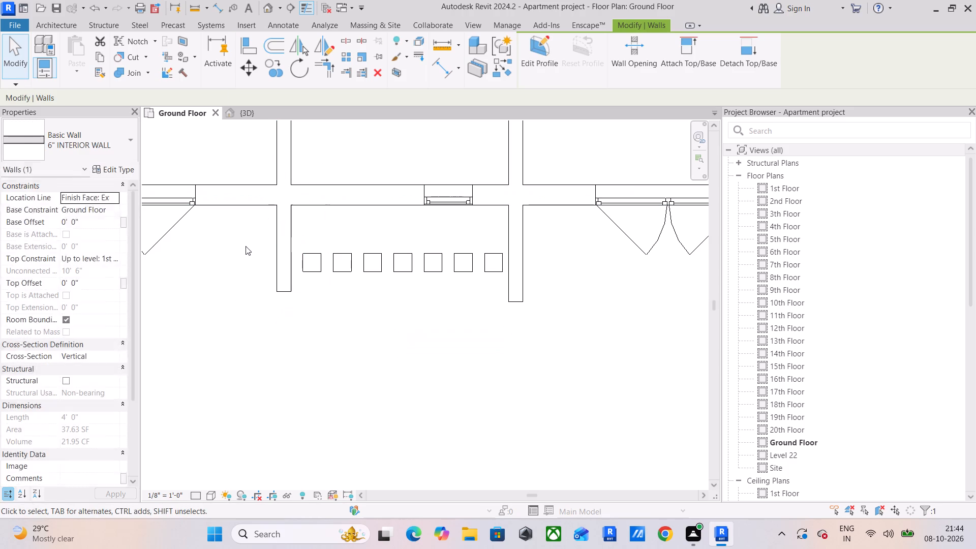
pyautogui.click(246, 246)
# Align the outer end of the new bay's first fin wall with the outer end of the original screened bay's fin wall.
pyautogui.scroll(-5, 278, 254)
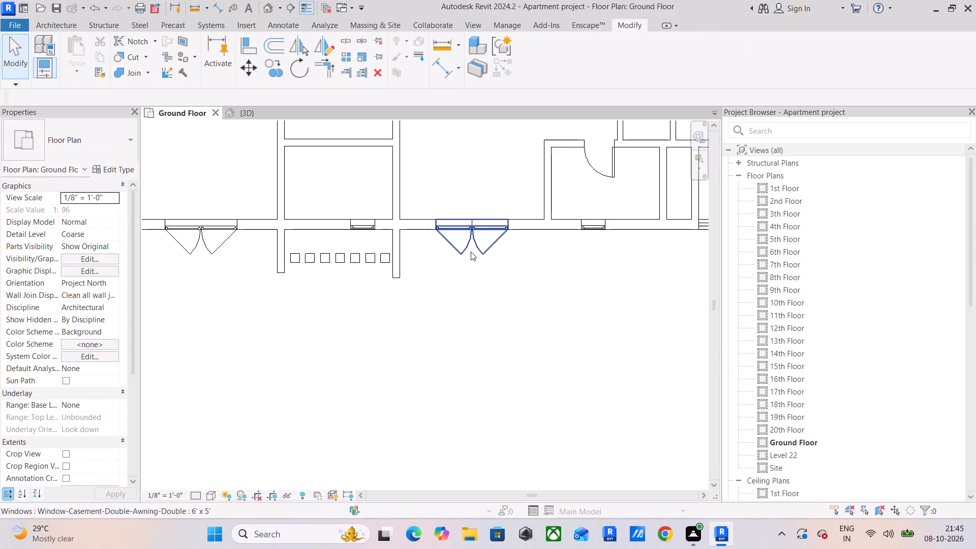
pyautogui.scroll(-4, 471, 252)
pyautogui.moveTo(529, 243); pyautogui.dragTo(246, 273, button='middle')
pyautogui.click(257, 48)
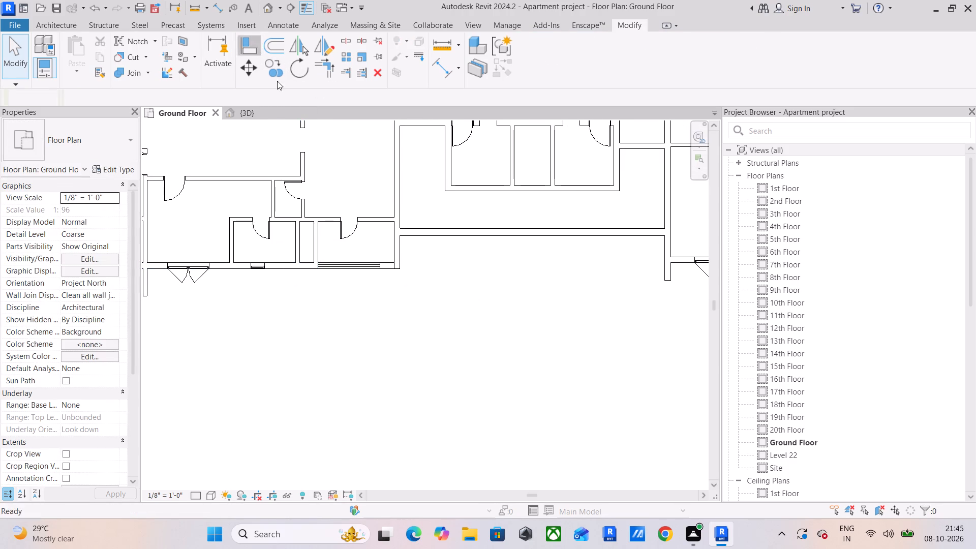
pyautogui.scroll(-5, 570, 318)
pyautogui.moveTo(579, 321); pyautogui.dragTo(415, 341, button='middle')
pyautogui.scroll(11, 528, 321)
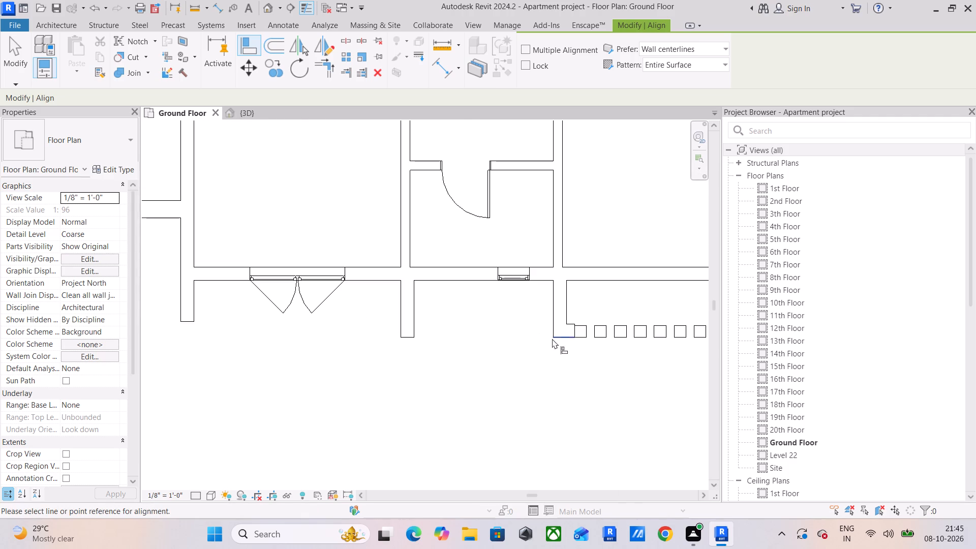
pyautogui.moveTo(559, 334); pyautogui.dragTo(554, 338)
pyautogui.scroll(-6, 404, 375)
pyautogui.moveTo(387, 380); pyautogui.dragTo(715, 328, button='middle')
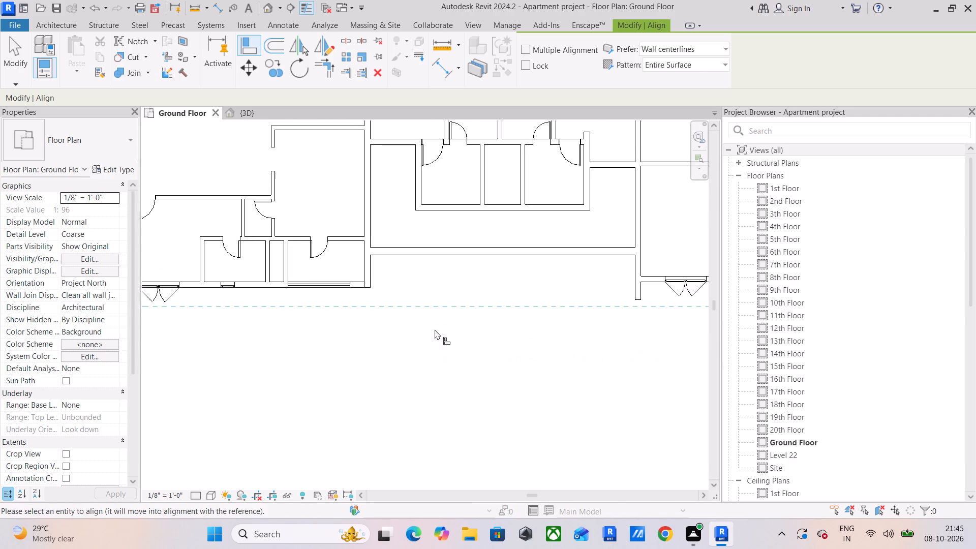
pyautogui.moveTo(435, 329); pyautogui.dragTo(698, 341, button='middle')
pyautogui.scroll(10, 355, 312)
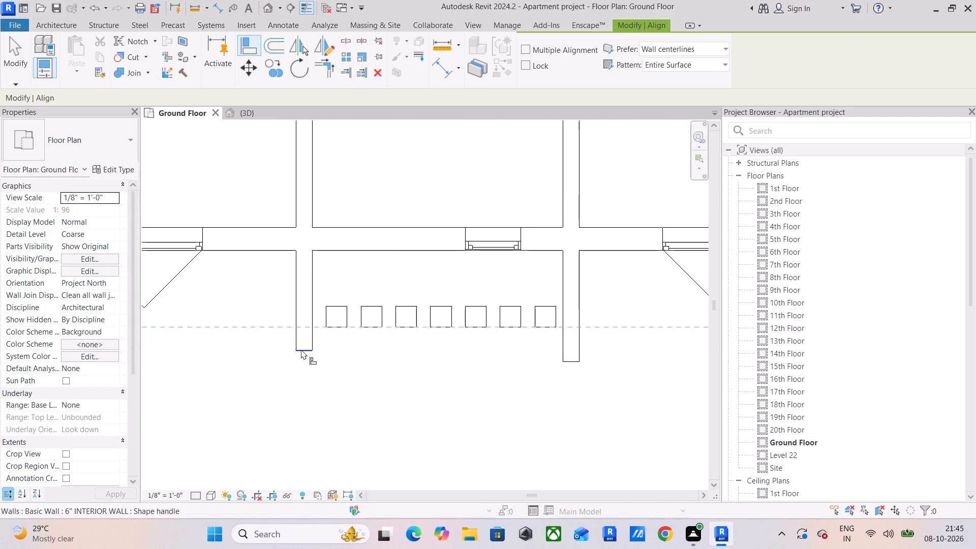
pyautogui.click(301, 349)
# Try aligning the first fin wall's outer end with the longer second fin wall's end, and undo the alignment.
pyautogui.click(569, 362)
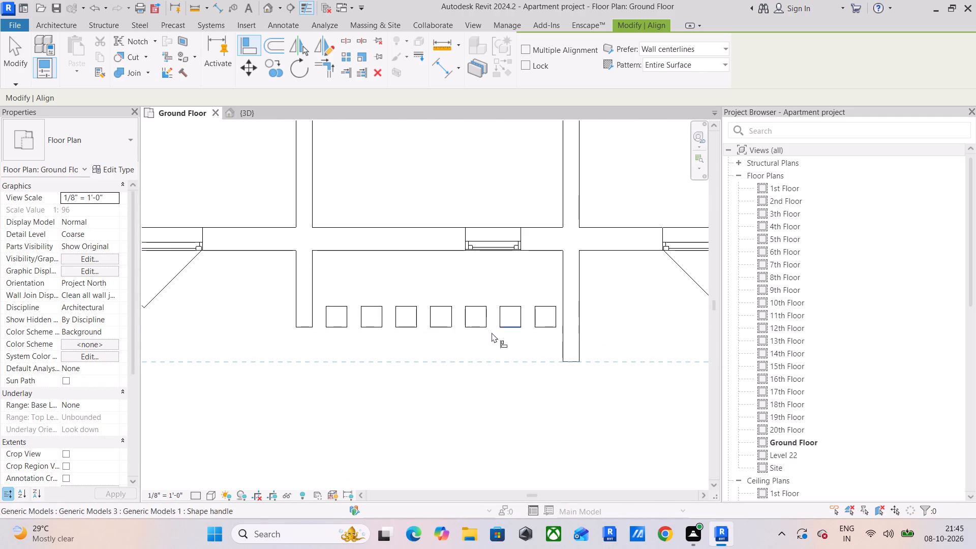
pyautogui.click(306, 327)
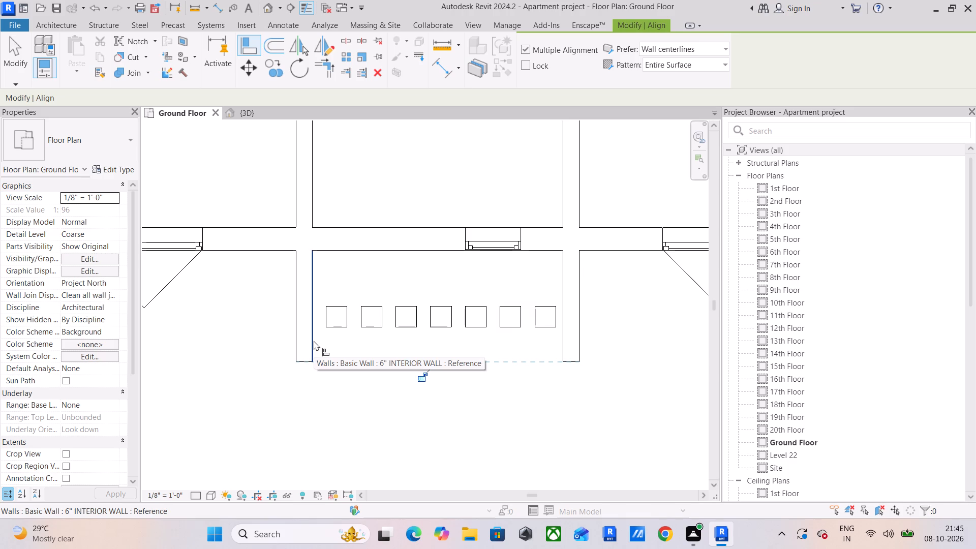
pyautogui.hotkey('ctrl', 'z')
# Align the second fin wall's outer end with the first fin wall's outer end.
pyautogui.click(311, 328)
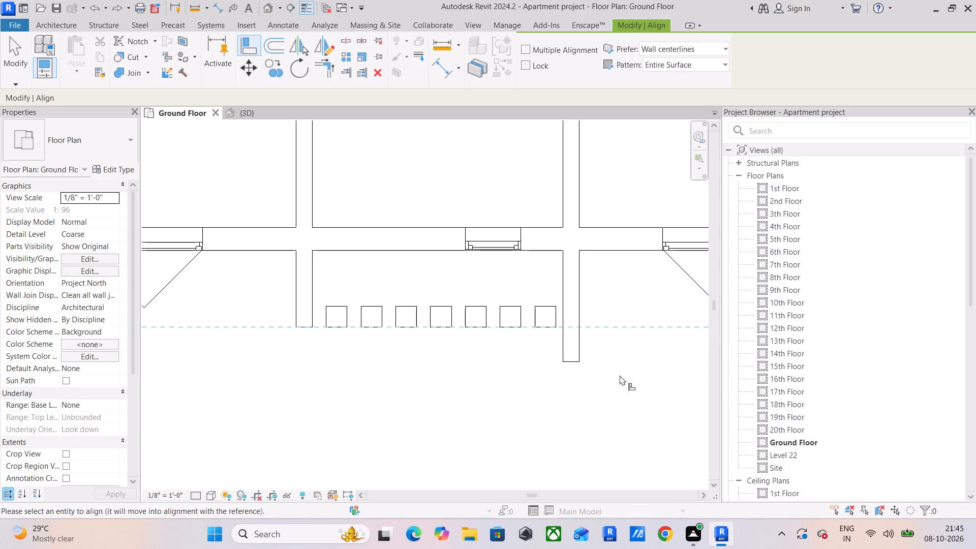
pyautogui.click(569, 363)
pyautogui.press('Escape')
pyautogui.press('Escape')
pyautogui.press('Escape')
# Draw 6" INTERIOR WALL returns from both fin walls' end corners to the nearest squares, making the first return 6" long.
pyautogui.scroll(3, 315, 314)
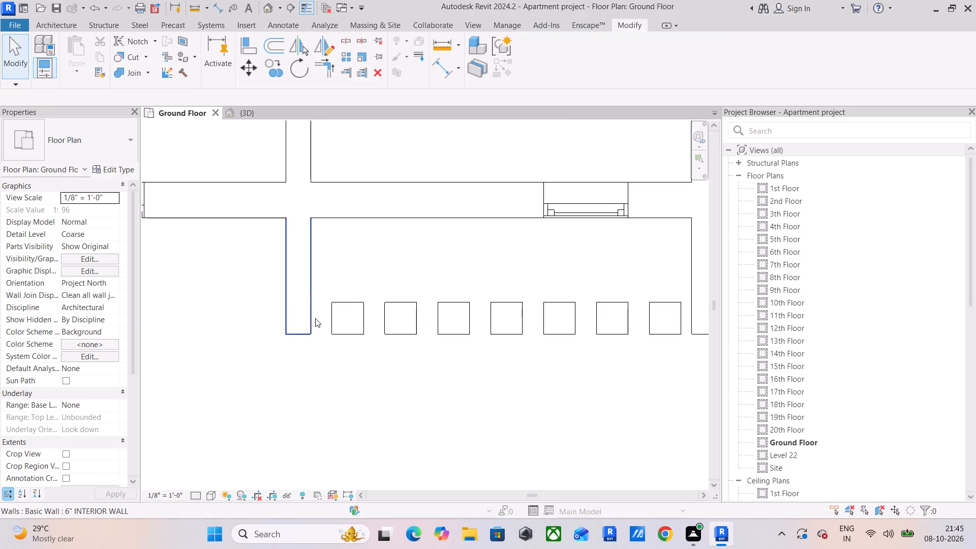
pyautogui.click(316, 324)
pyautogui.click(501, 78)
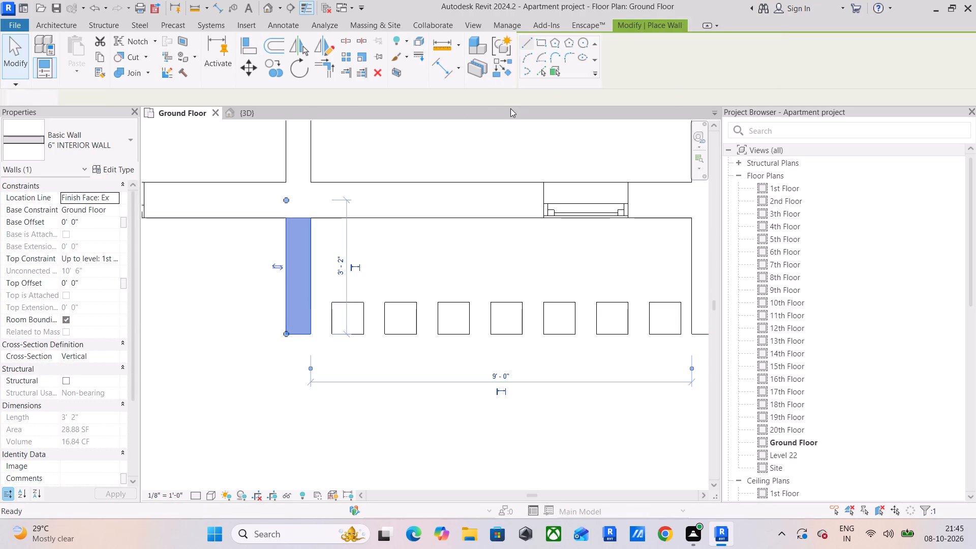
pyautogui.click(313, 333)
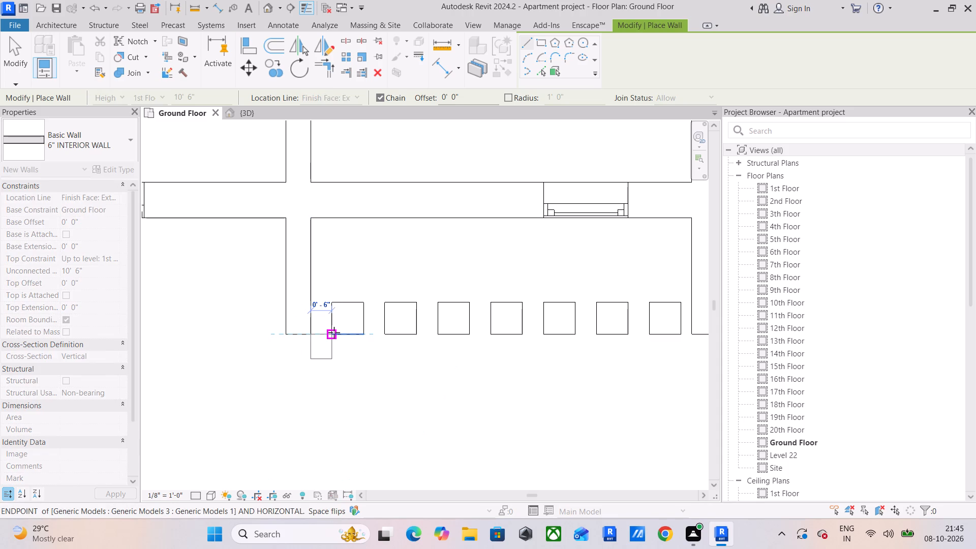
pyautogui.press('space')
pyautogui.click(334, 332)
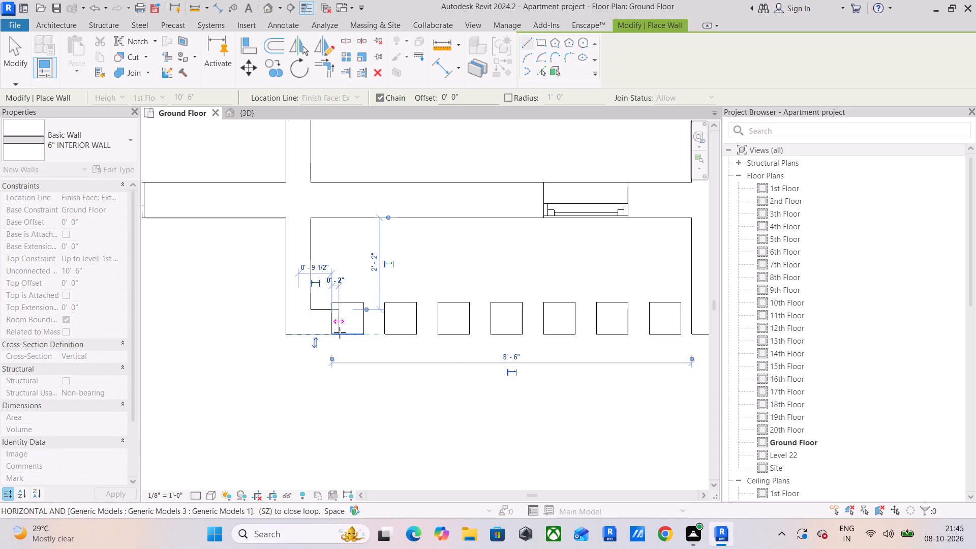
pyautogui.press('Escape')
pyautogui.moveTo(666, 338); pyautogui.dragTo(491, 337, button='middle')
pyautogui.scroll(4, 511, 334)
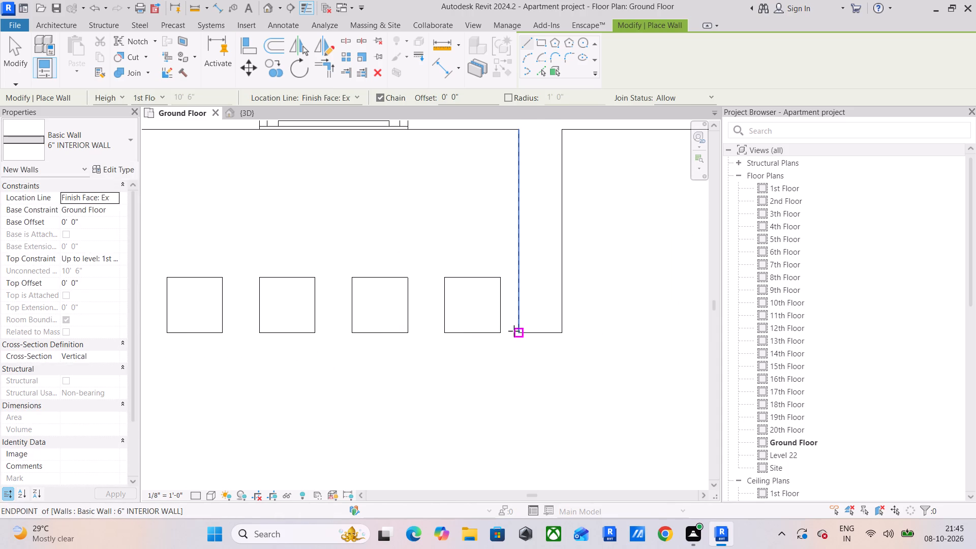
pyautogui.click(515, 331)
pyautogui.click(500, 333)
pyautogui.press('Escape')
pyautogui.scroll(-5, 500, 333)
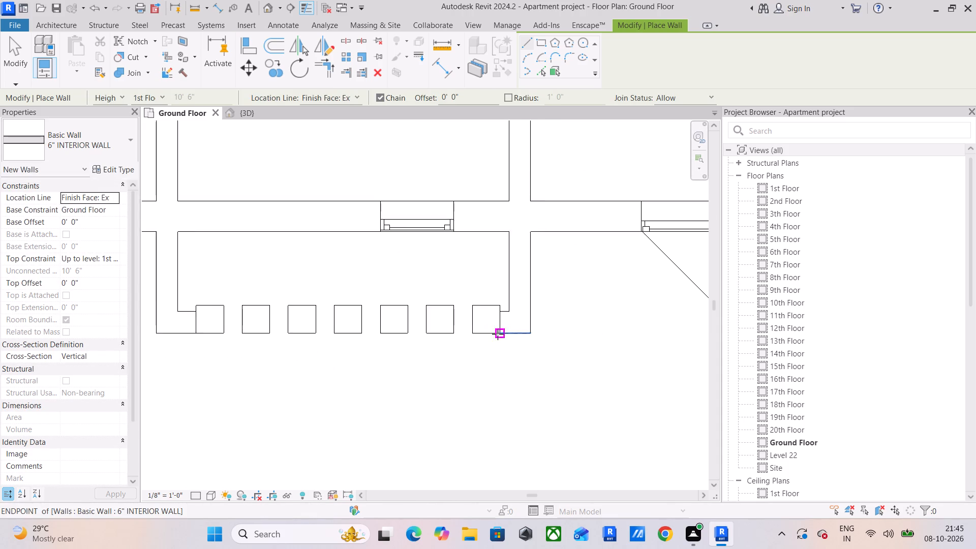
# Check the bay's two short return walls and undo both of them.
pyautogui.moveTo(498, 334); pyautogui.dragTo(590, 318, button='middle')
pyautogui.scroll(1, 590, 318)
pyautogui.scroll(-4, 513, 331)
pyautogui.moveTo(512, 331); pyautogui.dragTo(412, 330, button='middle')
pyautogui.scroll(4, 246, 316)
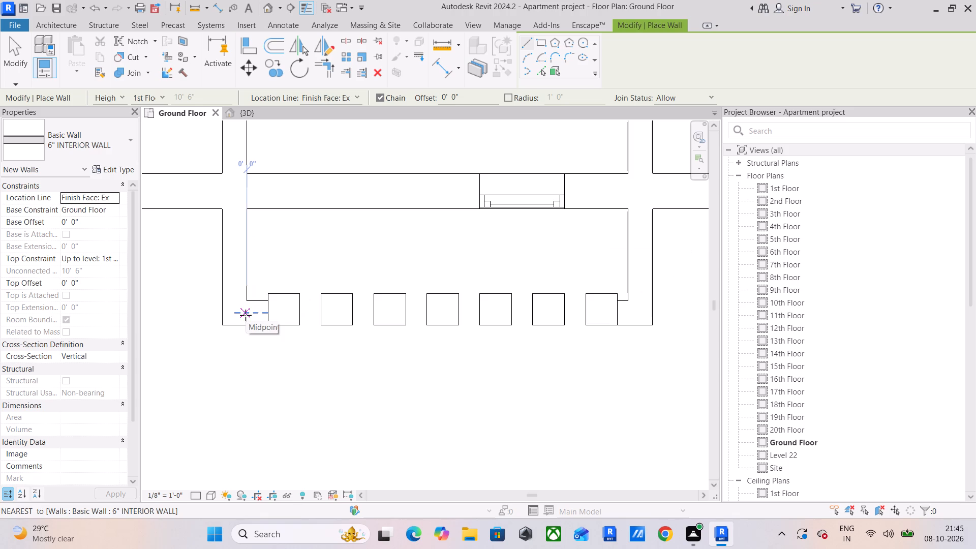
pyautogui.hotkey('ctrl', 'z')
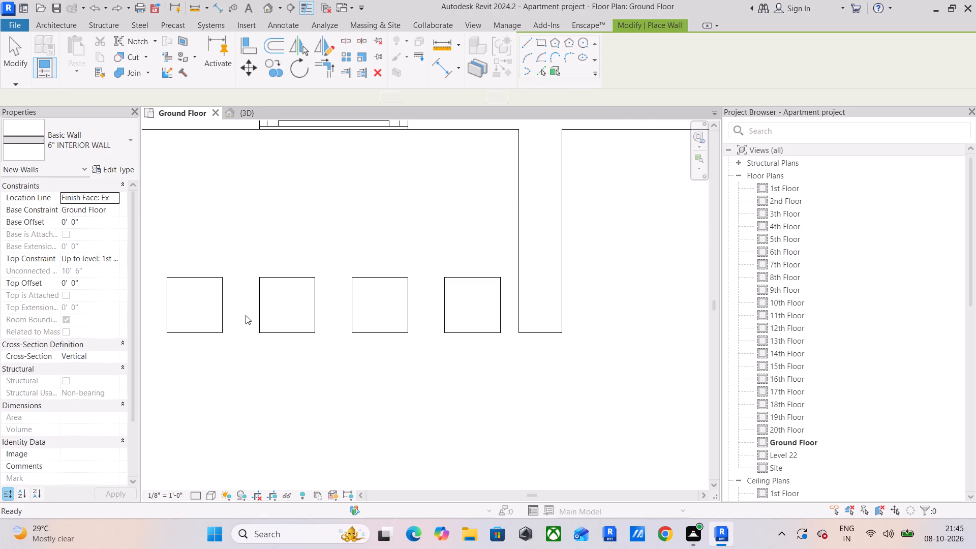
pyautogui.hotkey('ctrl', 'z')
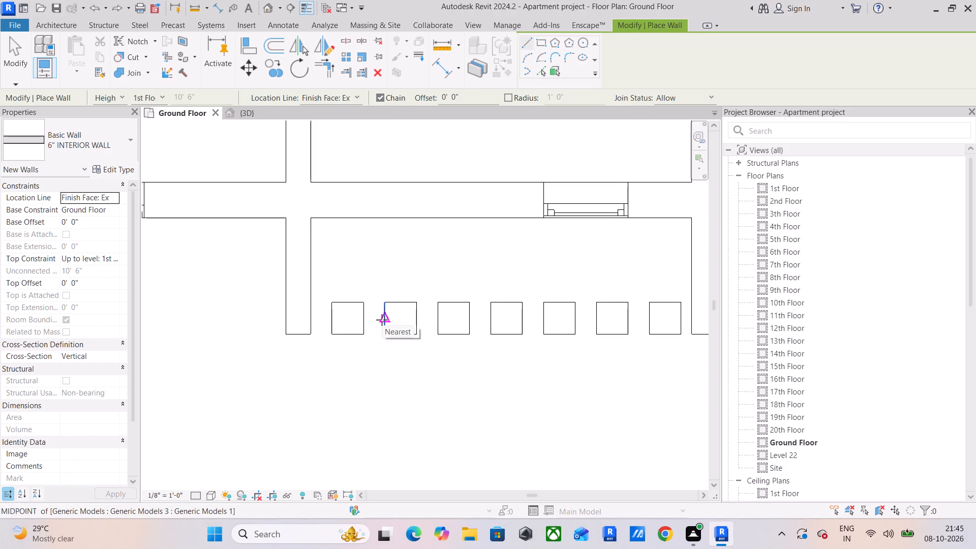
# Nudge the row of olive green squares two increments towards the first fin wall to even out the end gaps.
pyautogui.press('Escape')
pyautogui.click(386, 301)
pyautogui.press('Left')
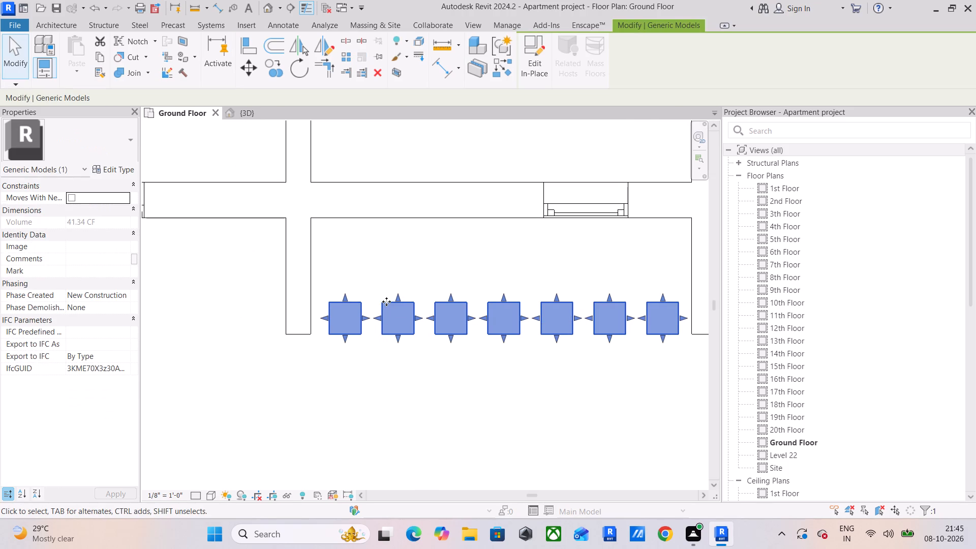
pyautogui.press('Left')
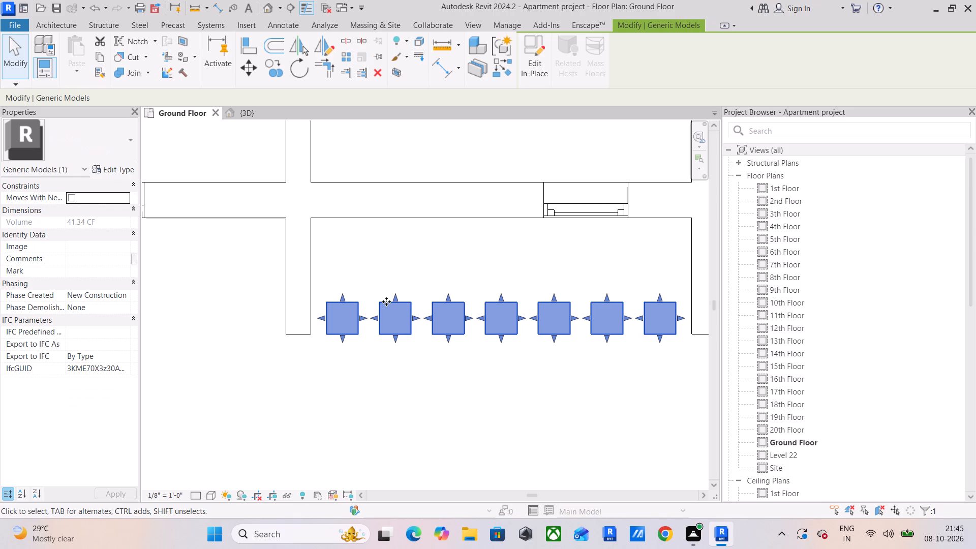
pyautogui.press('Escape')
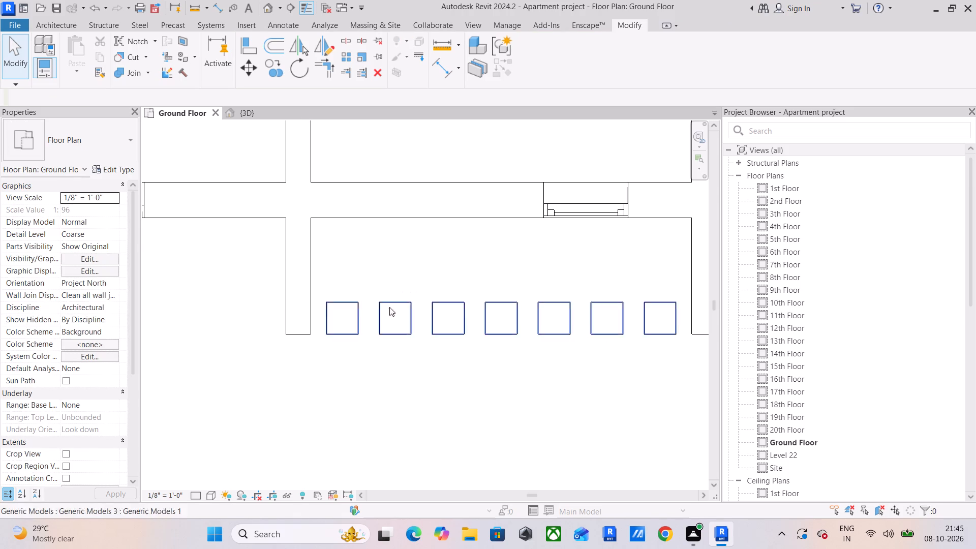
# Draw 6" INTERIOR WALL returns from both fin walls' end corners to the end squares, the first about 4 1/2" long.
pyautogui.click(312, 317)
pyautogui.click(508, 67)
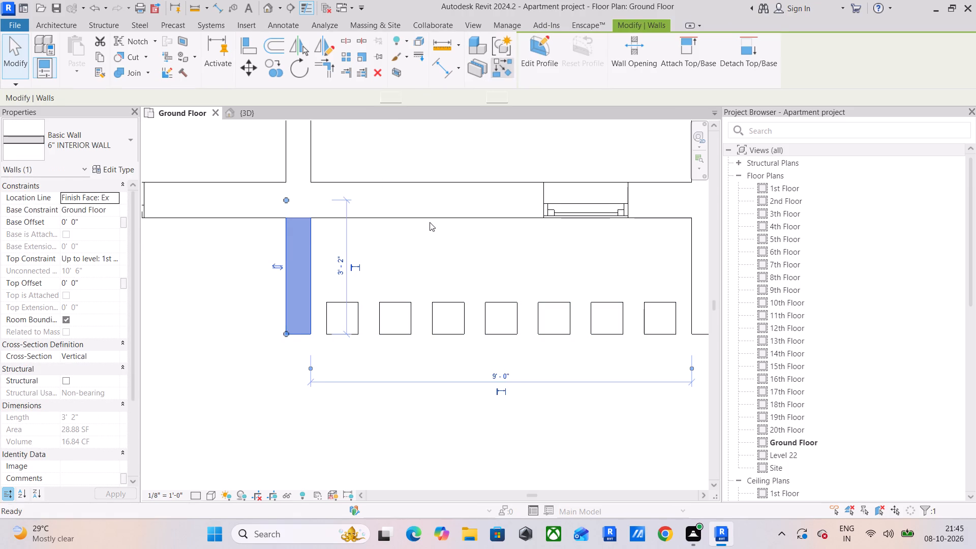
pyautogui.click(312, 333)
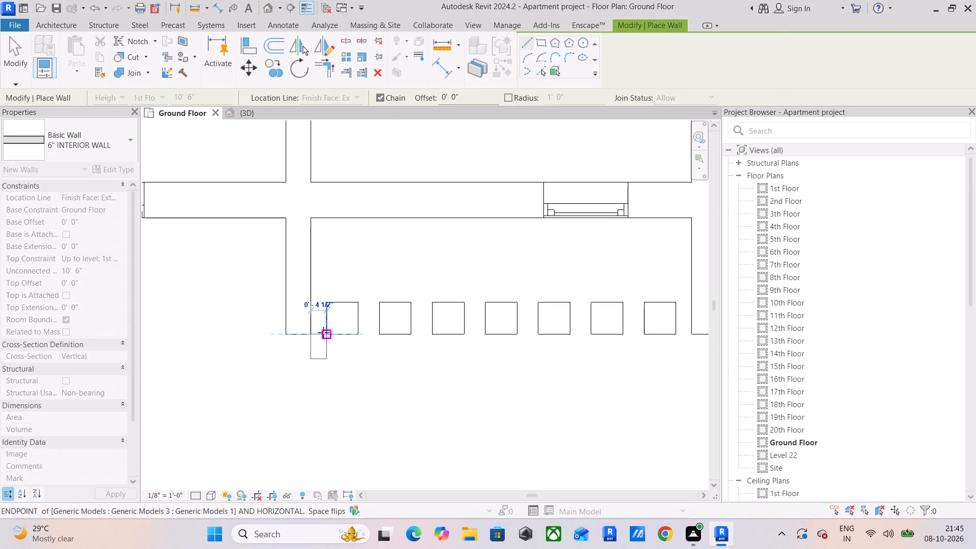
pyautogui.press('space')
pyautogui.click(323, 332)
pyautogui.press('Escape')
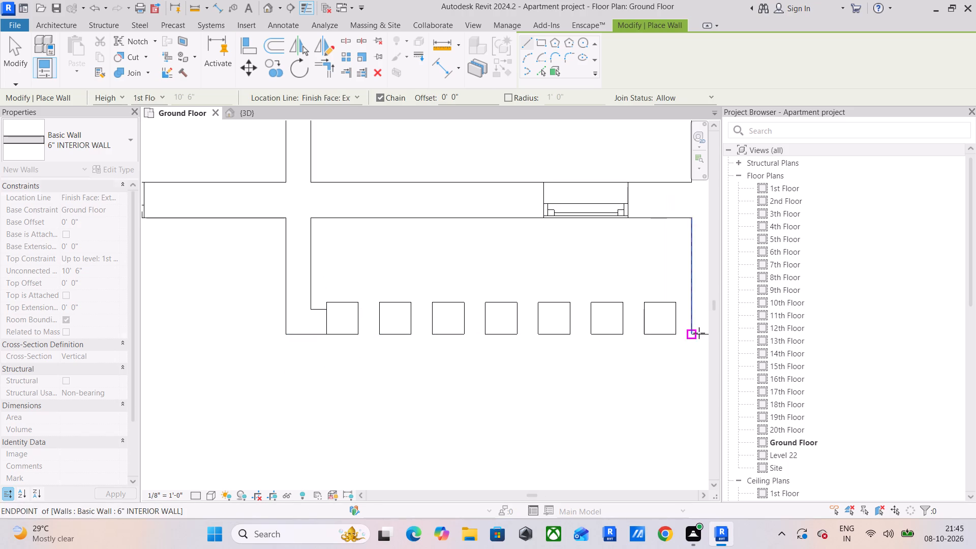
pyautogui.click(693, 334)
pyautogui.click(673, 337)
pyautogui.press('Escape')
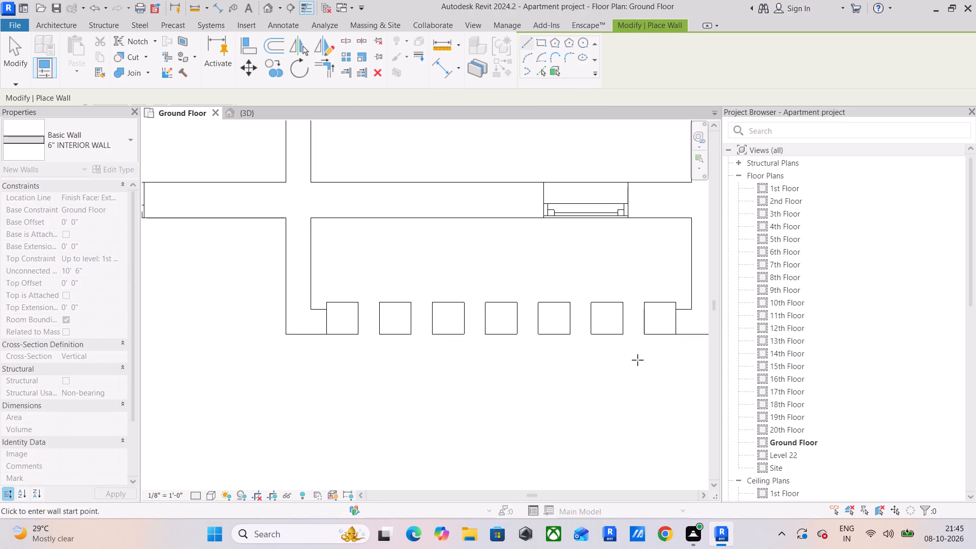
pyautogui.scroll(-3, 636, 361)
pyautogui.moveTo(635, 361); pyautogui.dragTo(479, 352, button='middle')
pyautogui.scroll(-7, 479, 350)
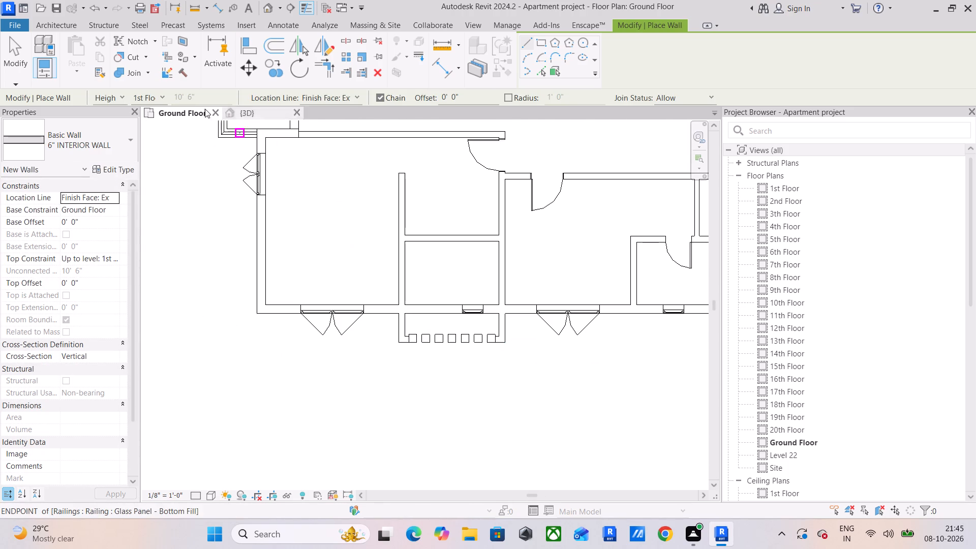
pyautogui.press('Escape')
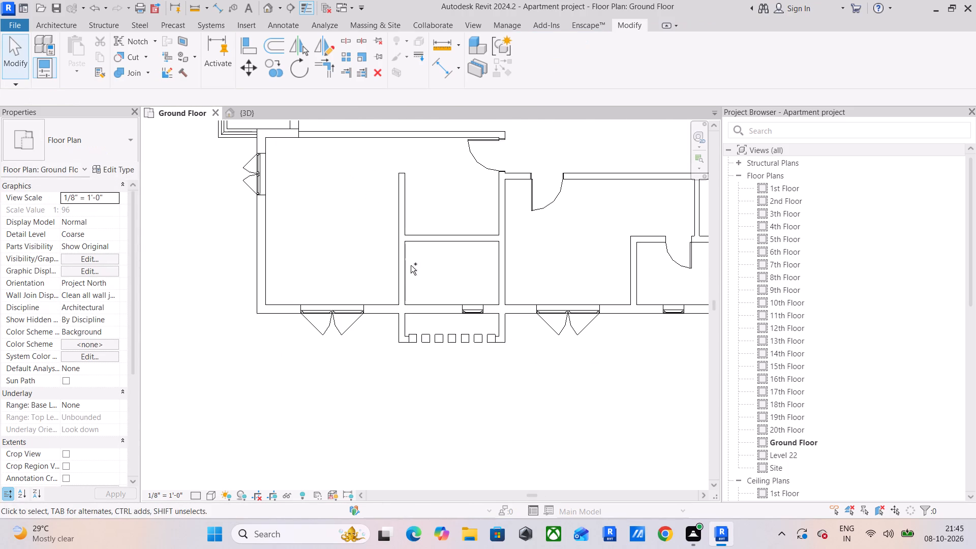
# Save the project.
pyautogui.hotkey('ctrl', 's')
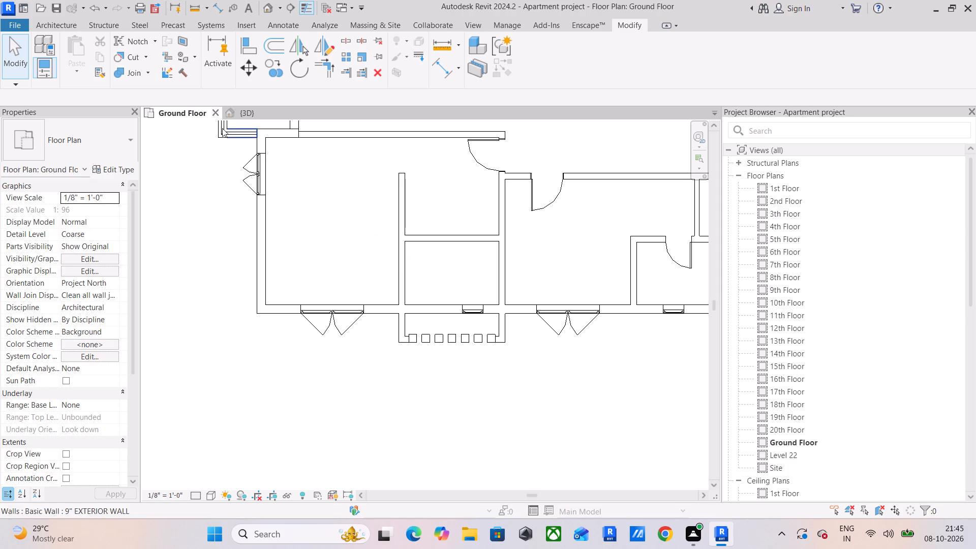
# Examine the building's facades in the 3D view, comparing the screened bays with the remaining small-window bays.
pyautogui.click(232, 115)
pyautogui.scroll(-5, 413, 322)
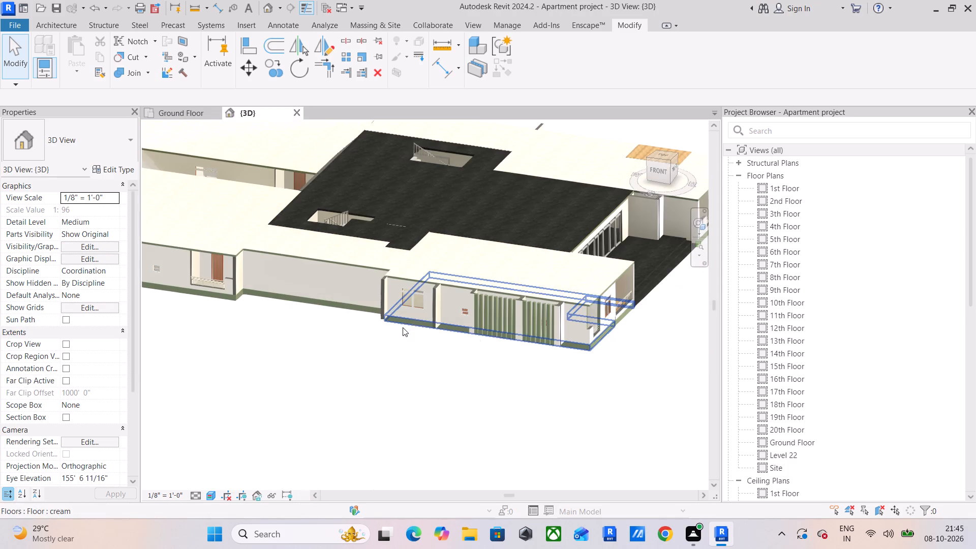
pyautogui.moveTo(322, 327); pyautogui.dragTo(534, 324, button='middle')
pyautogui.scroll(1, 534, 324)
pyautogui.scroll(-4, 220, 270)
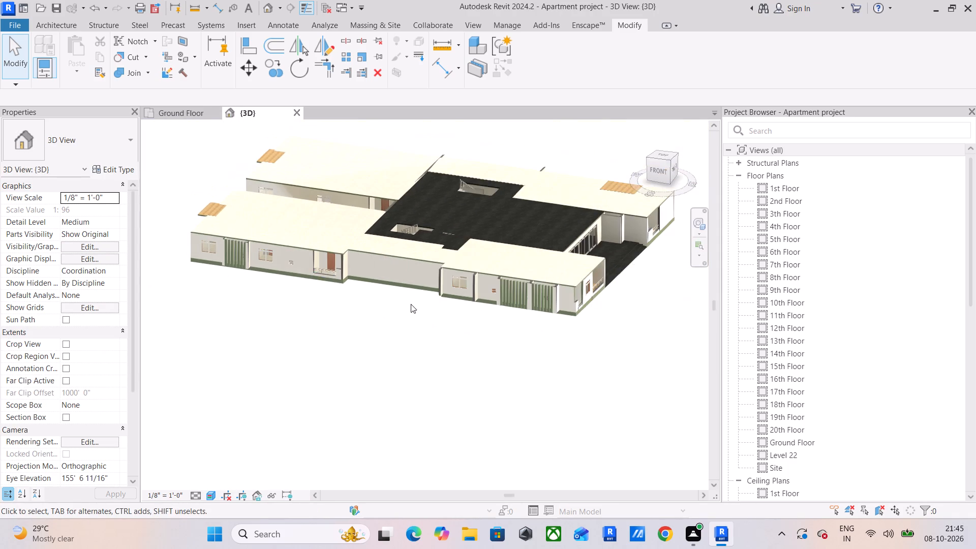
pyautogui.keyDown('shift'); pyautogui.moveTo(412, 308); pyautogui.dragTo(633, 267, button='middle'); pyautogui.keyUp('shift')
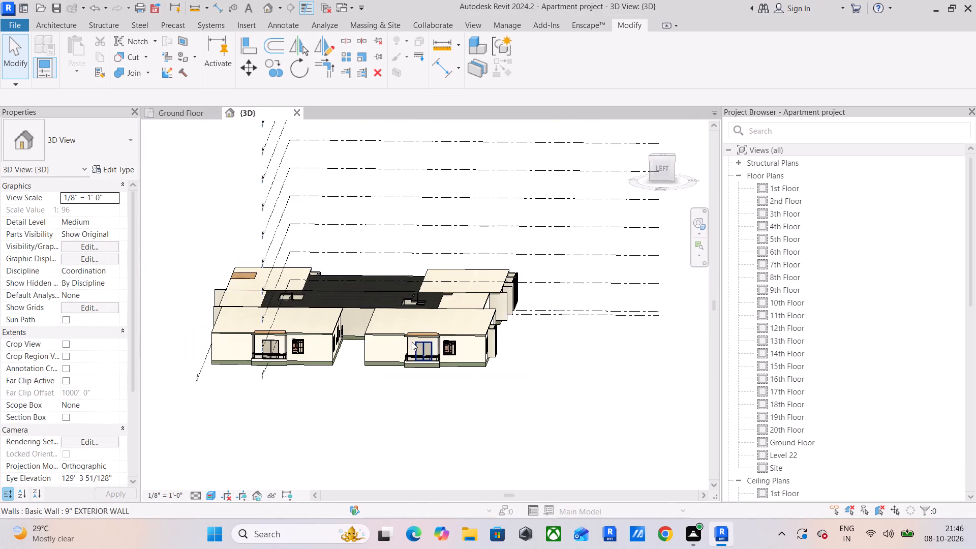
pyautogui.scroll(5, 406, 344)
pyautogui.scroll(-3, 410, 368)
pyautogui.keyDown('shift'); pyautogui.moveTo(383, 382); pyautogui.dragTo(506, 393, button='middle'); pyautogui.keyUp('shift')
pyautogui.moveTo(506, 393); pyautogui.dragTo(377, 372, button='middle')
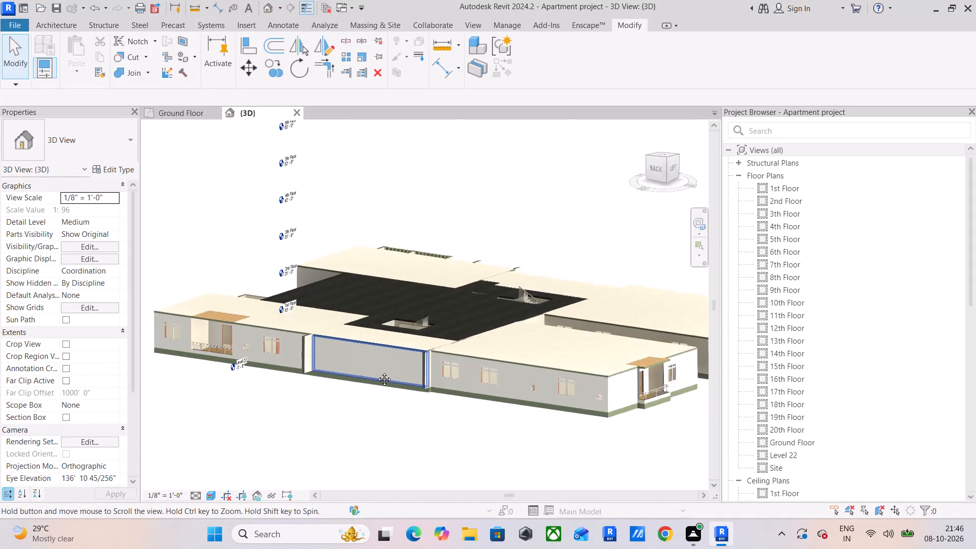
pyautogui.moveTo(377, 372); pyautogui.dragTo(374, 370, button='middle')
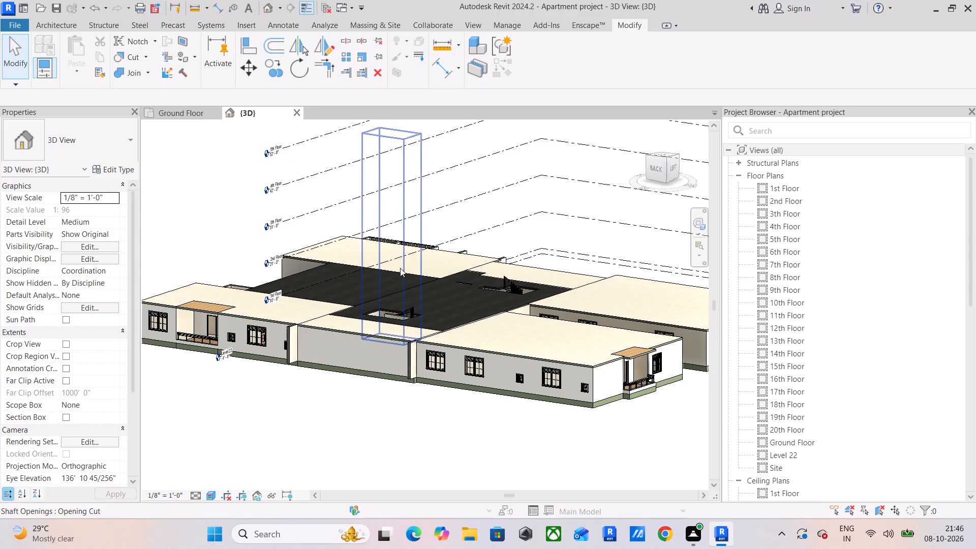
# In the Ground Floor plan, mirror a copy of the fin walls, returns and olive green squares about a drawn horizontal axis outside the facade.
pyautogui.click(198, 116)
pyautogui.scroll(-5, 402, 295)
pyautogui.moveTo(419, 292); pyautogui.dragTo(389, 312, button='middle')
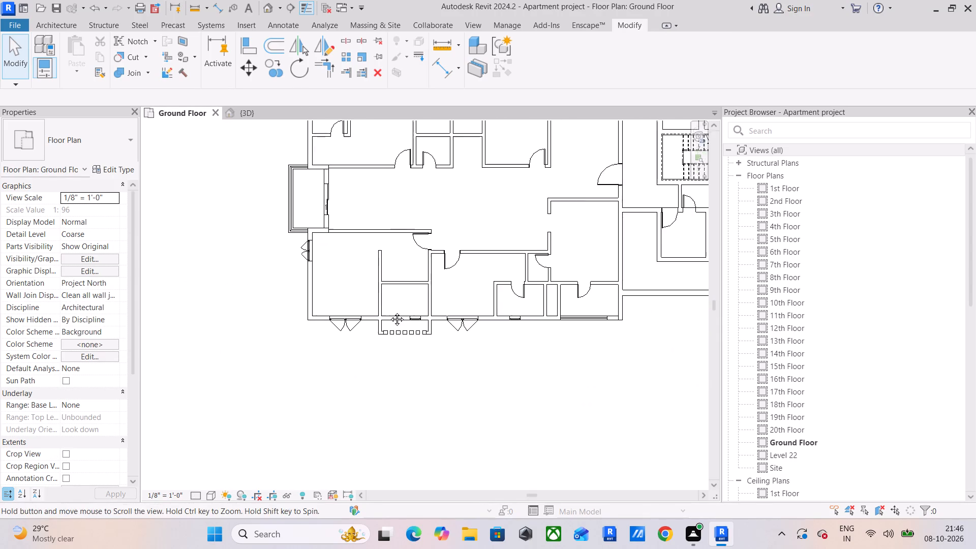
pyautogui.moveTo(389, 312); pyautogui.dragTo(382, 316, button='middle')
pyautogui.scroll(6, 393, 333)
pyautogui.moveTo(470, 338); pyautogui.dragTo(321, 378)
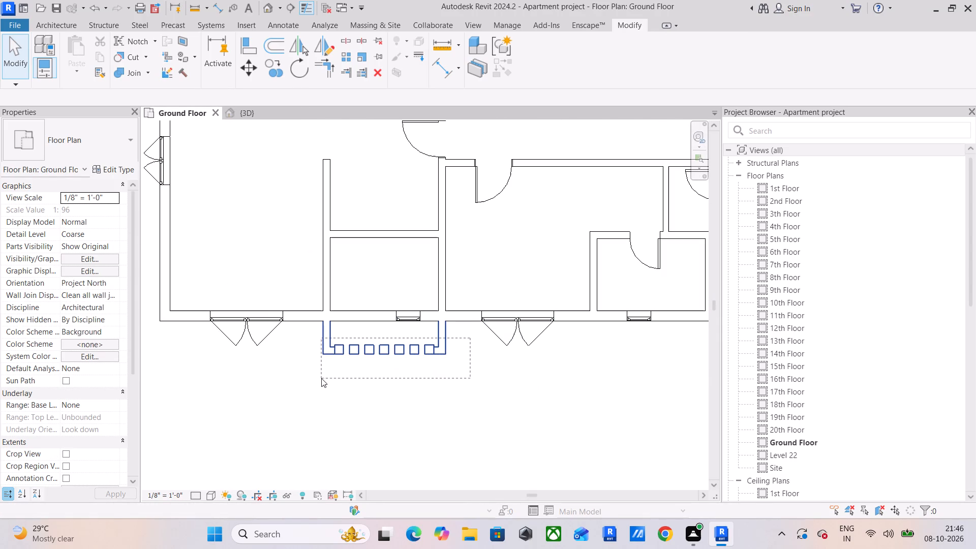
pyautogui.moveTo(321, 378); pyautogui.dragTo(309, 384)
pyautogui.click(269, 63)
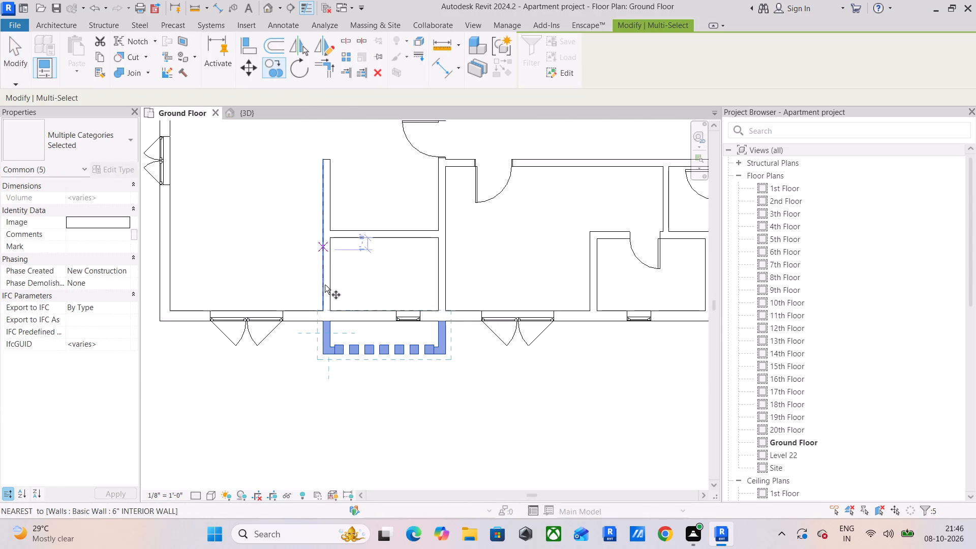
pyautogui.scroll(4, 328, 329)
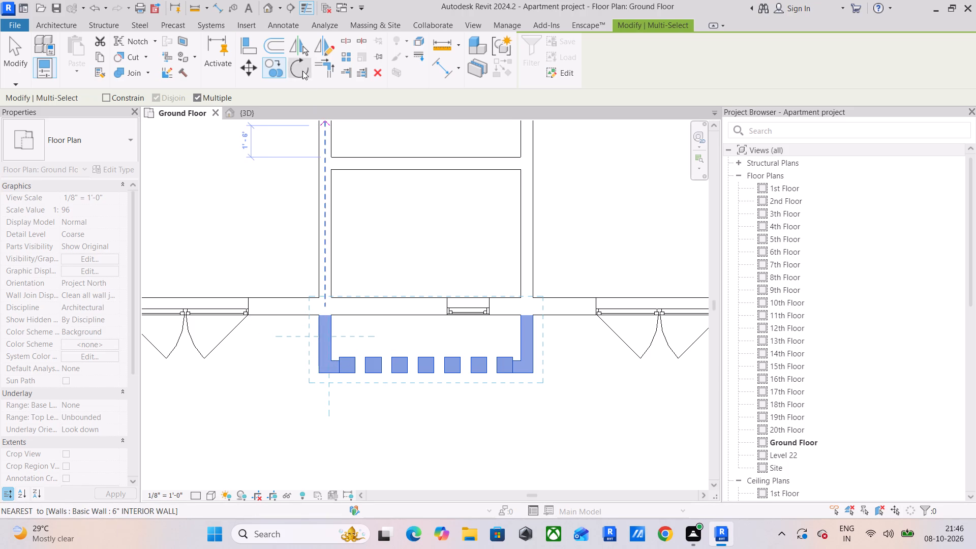
pyautogui.click(330, 47)
pyautogui.scroll(1, 396, 332)
pyautogui.moveTo(396, 332); pyautogui.dragTo(434, 162, button='middle')
pyautogui.click(315, 295)
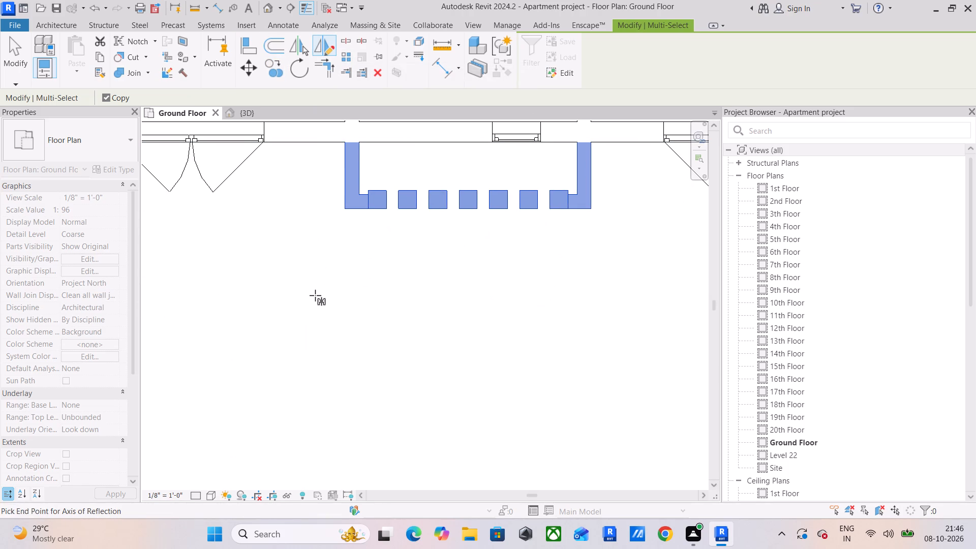
pyautogui.click(540, 288)
pyautogui.press('Escape')
pyautogui.press('Escape')
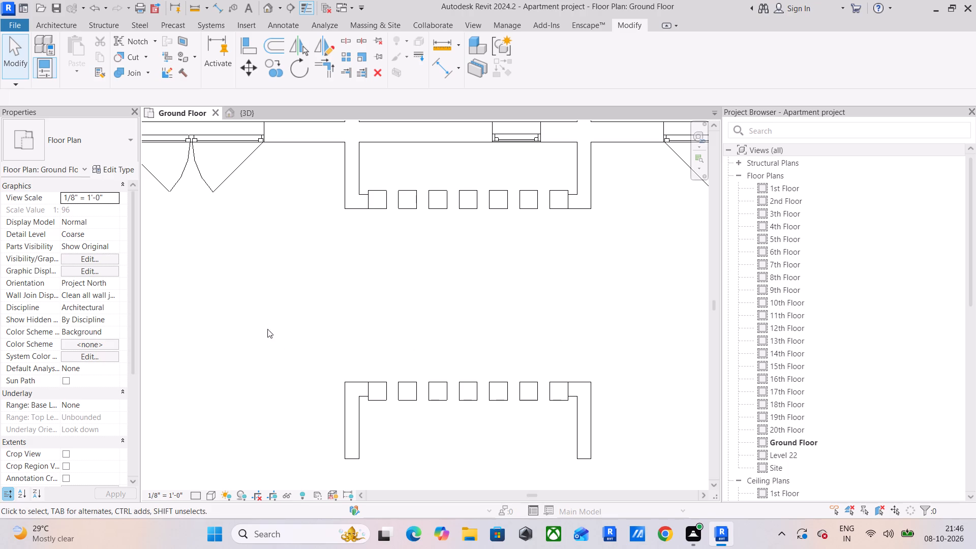
# Move the mirrored screen assembly onto the facing wing's small-window bay, its fin wall end meeting the exterior wall at the partition line.
pyautogui.moveTo(263, 324); pyautogui.dragTo(266, 274, button='middle')
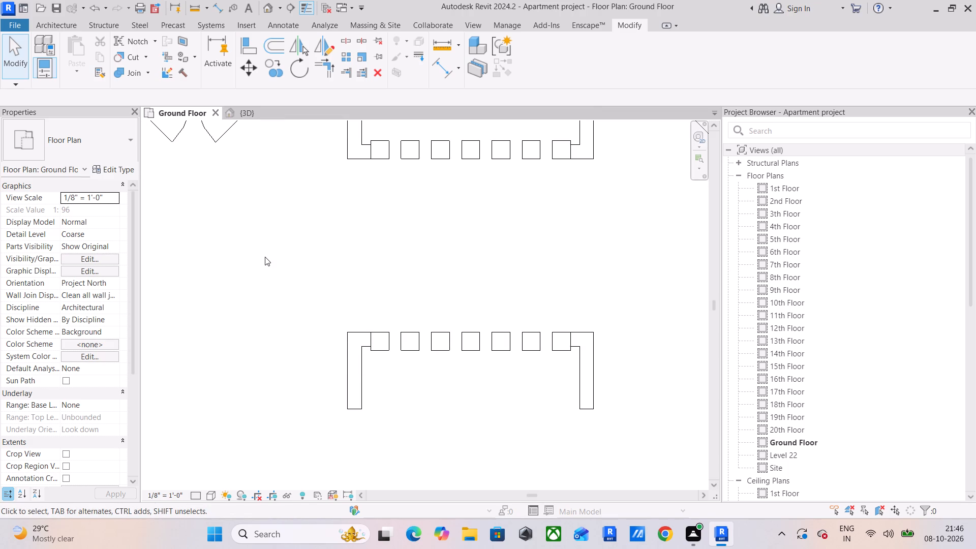
pyautogui.moveTo(265, 257); pyautogui.dragTo(645, 471)
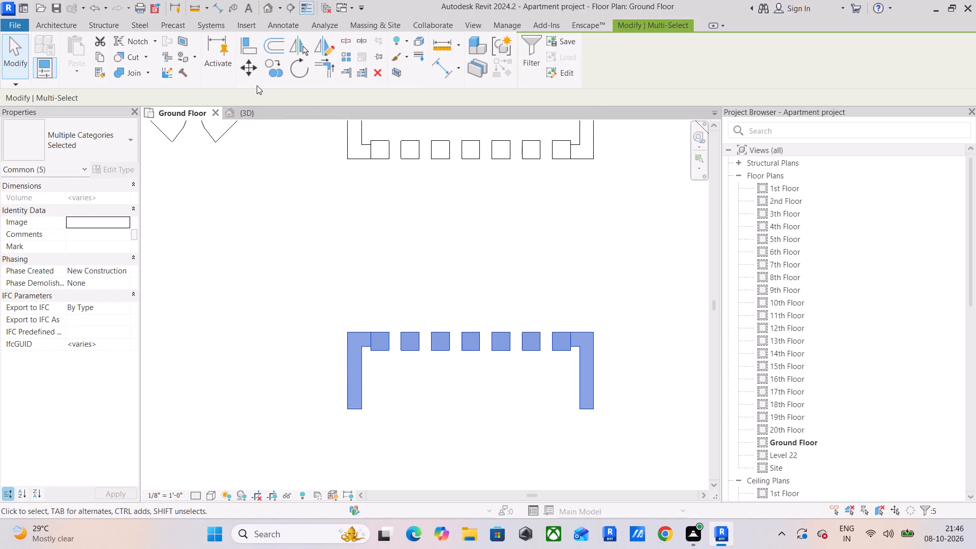
pyautogui.click(251, 72)
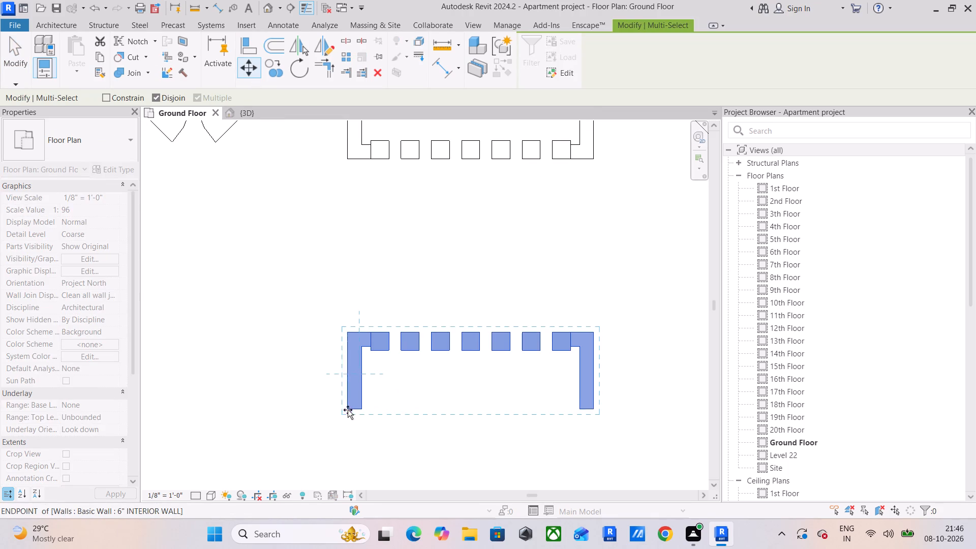
pyautogui.click(348, 410)
pyautogui.scroll(-7, 348, 378)
pyautogui.scroll(-5, 382, 234)
pyautogui.moveTo(369, 194); pyautogui.dragTo(386, 476, button='middle')
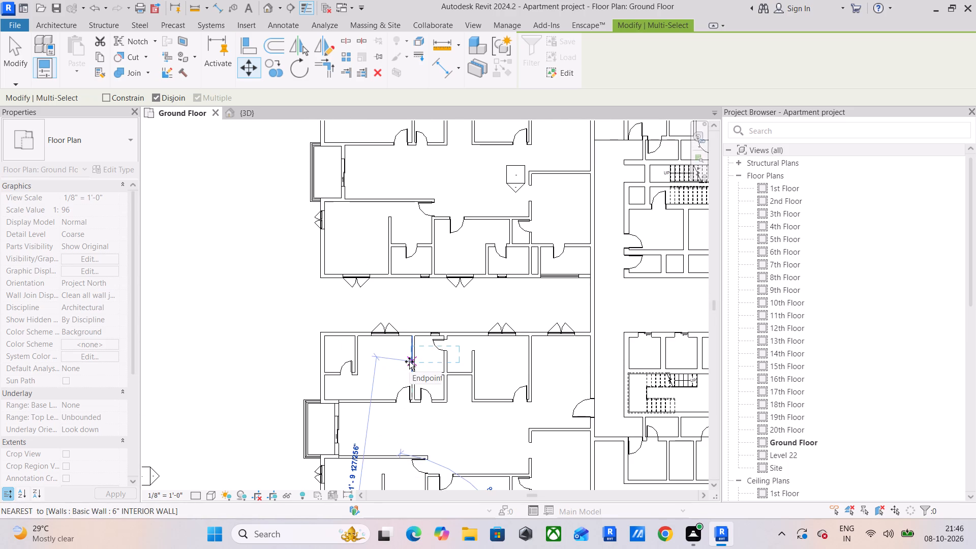
pyautogui.scroll(4, 444, 325)
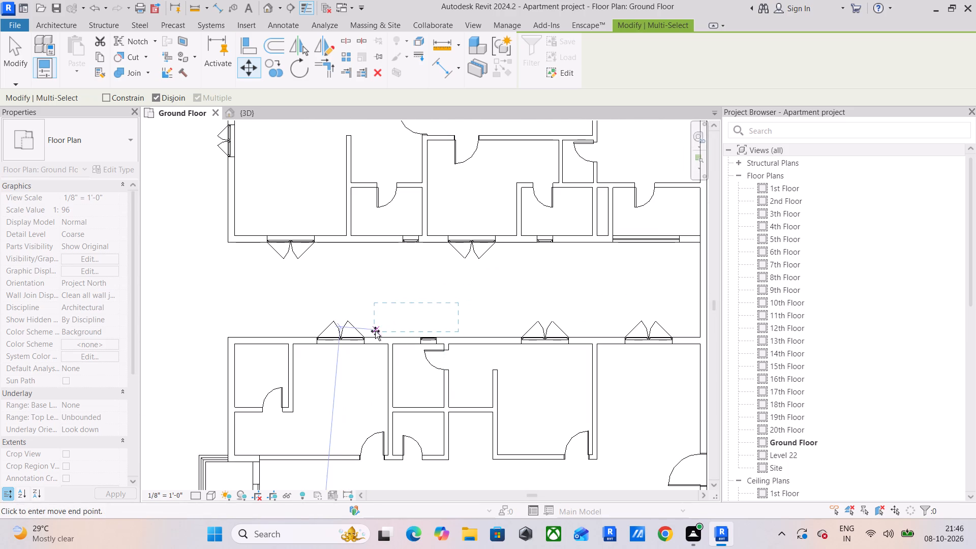
pyautogui.scroll(5, 375, 331)
pyautogui.click(398, 344)
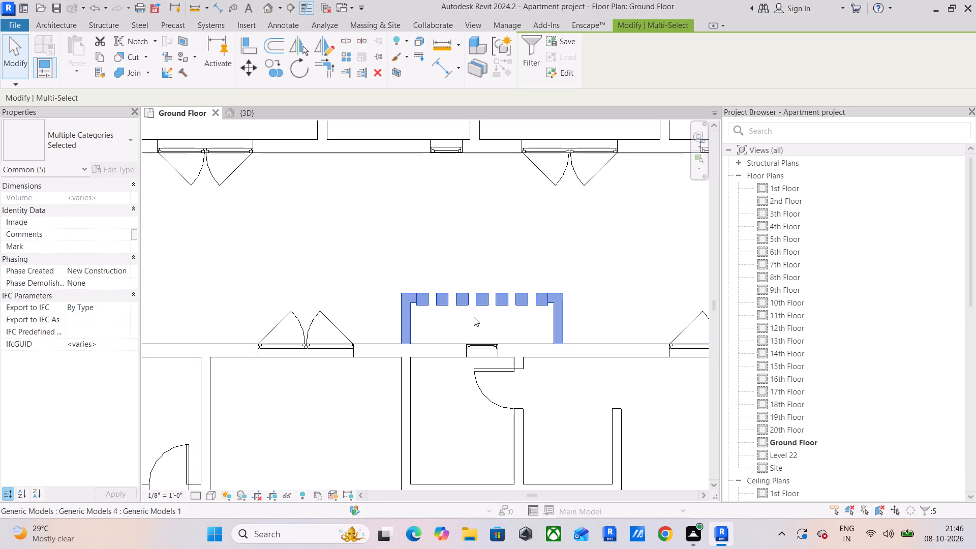
# Copy the placed screen assembly along the same exterior wall to the wing's outer corner.
pyautogui.moveTo(486, 324); pyautogui.dragTo(601, 292, button='middle')
pyautogui.scroll(-2, 582, 305)
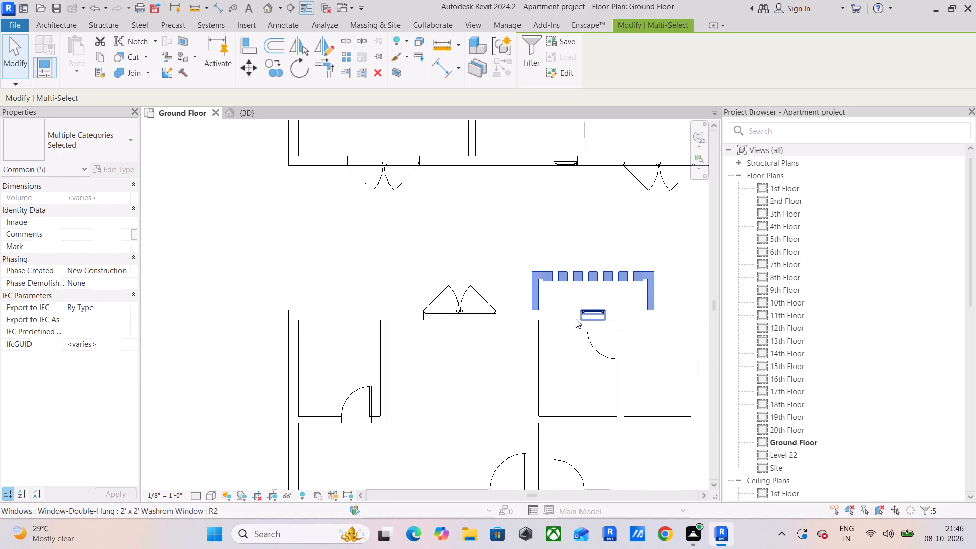
pyautogui.click(270, 73)
pyautogui.click(535, 307)
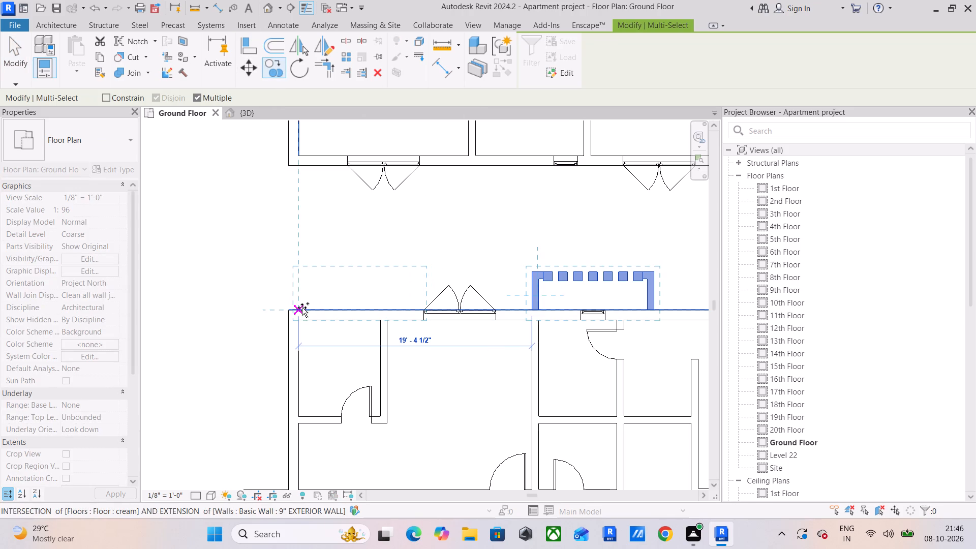
pyautogui.click(288, 306)
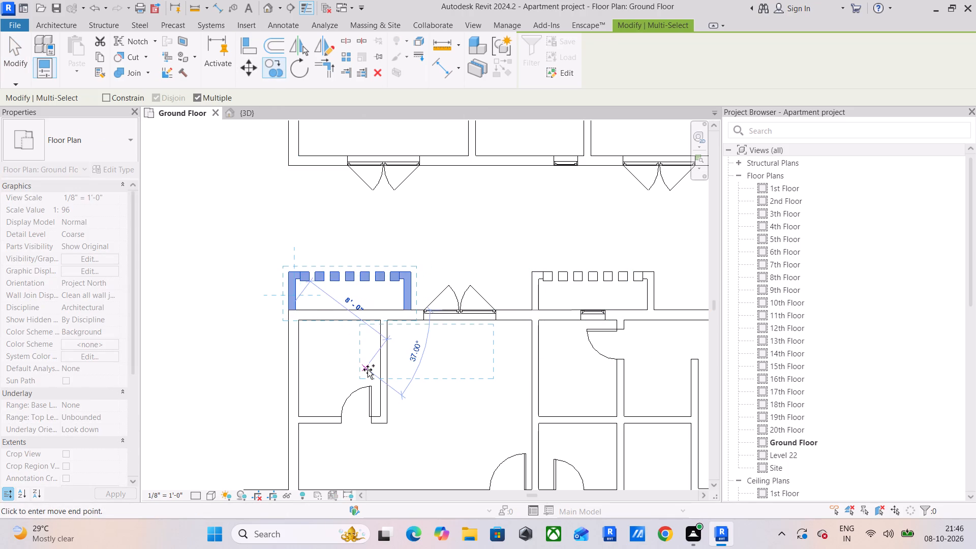
pyautogui.press('Escape')
pyautogui.press('Escape')
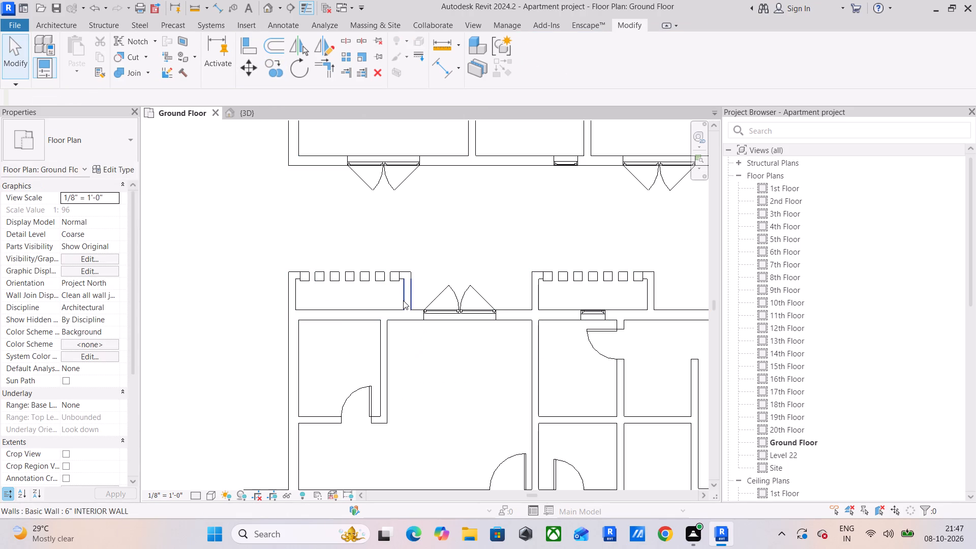
# Edit the corner copy's olive green extrusion in place, deleting the two squares farthest from the building corner.
pyautogui.click(392, 278)
pyautogui.scroll(5, 359, 304)
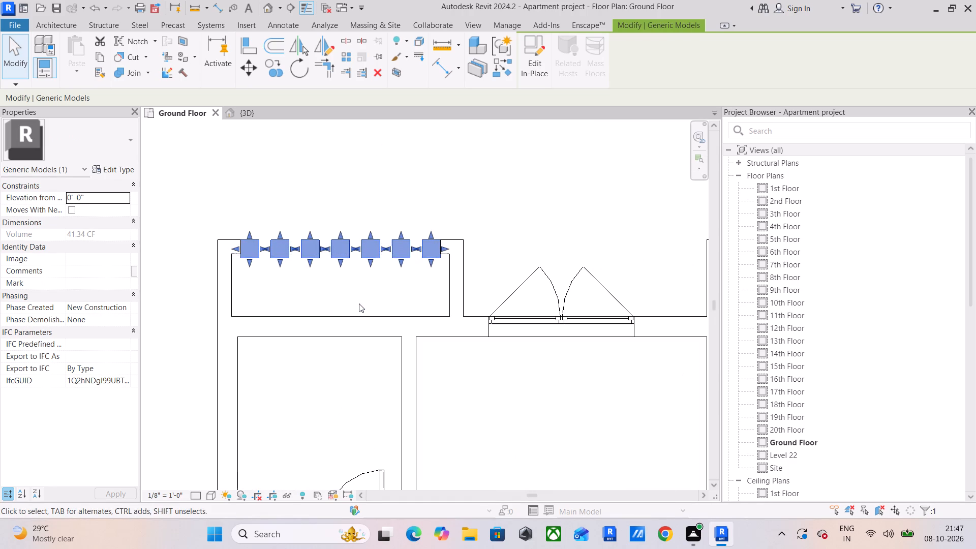
pyautogui.click(522, 55)
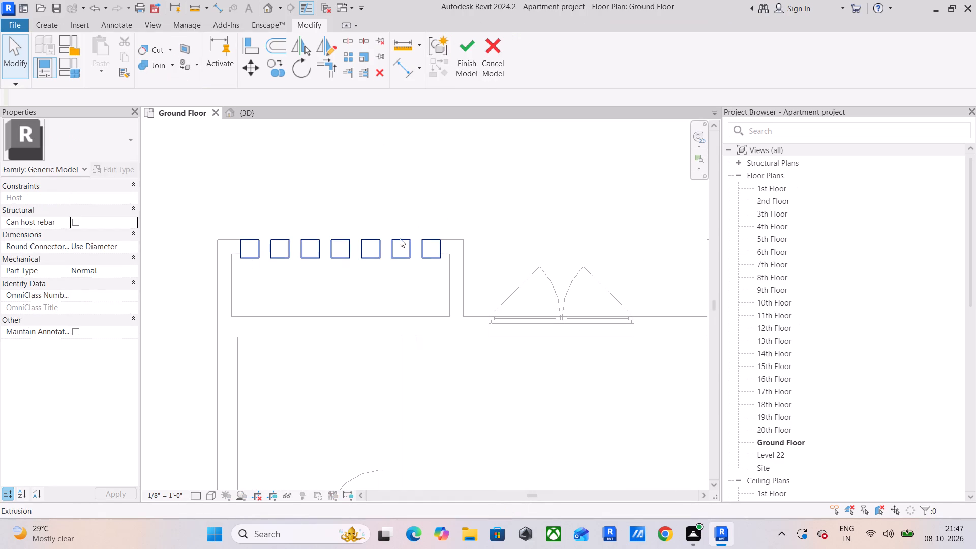
pyautogui.click(399, 239)
pyautogui.click(477, 63)
pyautogui.moveTo(387, 226); pyautogui.dragTo(406, 272)
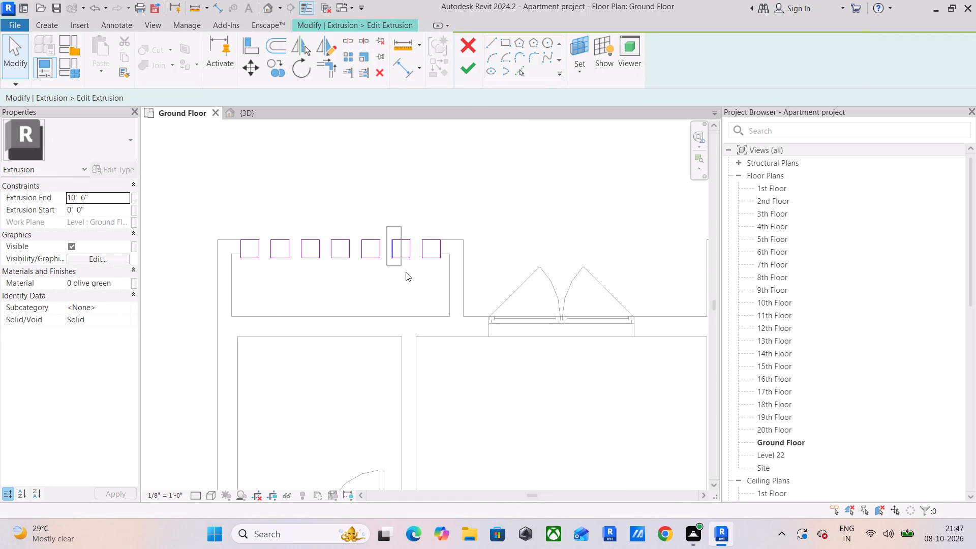
pyautogui.moveTo(406, 272); pyautogui.dragTo(445, 288)
pyautogui.doubleClick(445, 288)
pyautogui.moveTo(386, 228); pyautogui.dragTo(473, 291)
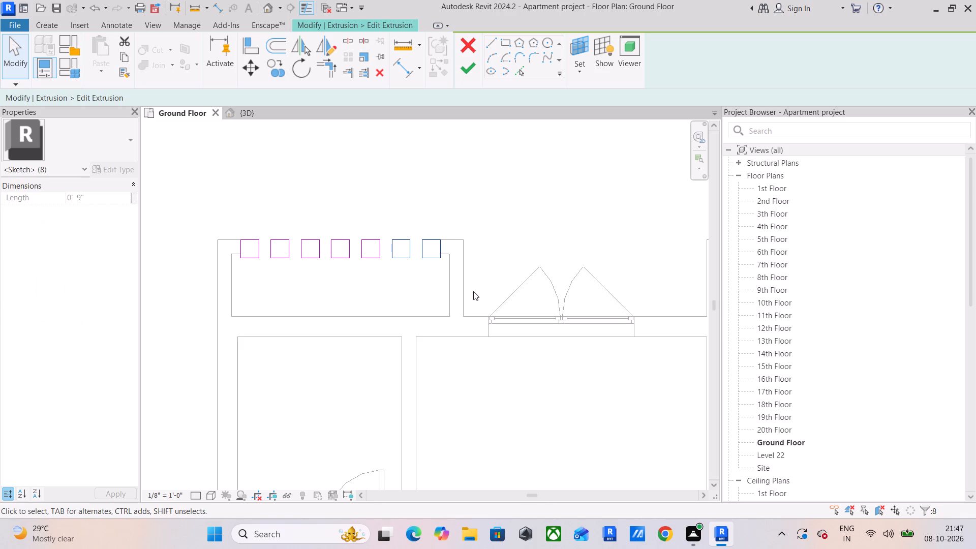
pyautogui.press('Delete')
pyautogui.press('Escape')
pyautogui.click(473, 80)
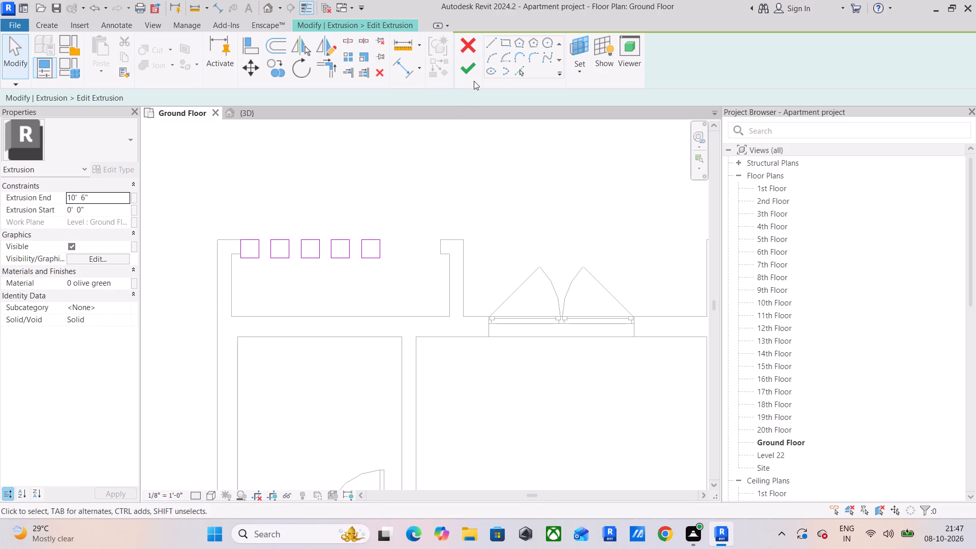
pyautogui.click(480, 72)
pyautogui.click(679, 62)
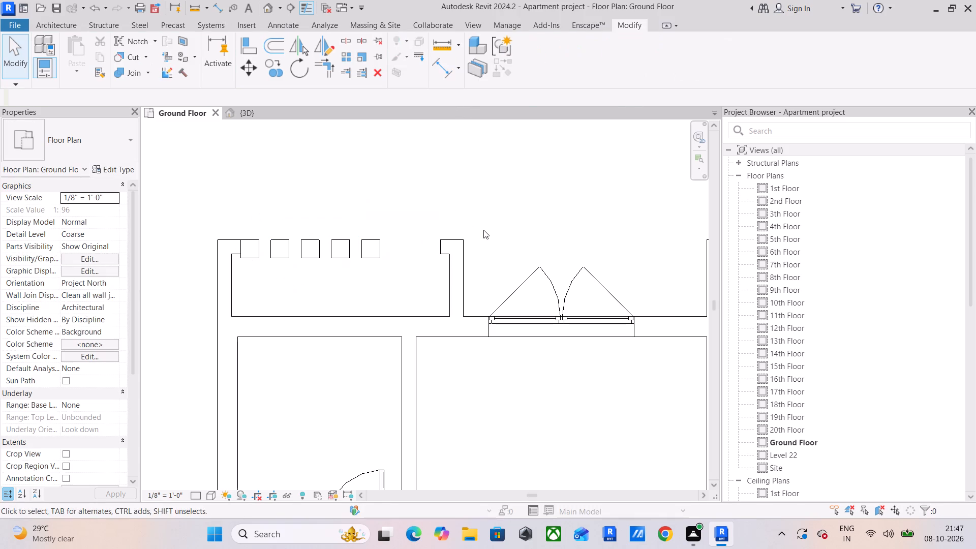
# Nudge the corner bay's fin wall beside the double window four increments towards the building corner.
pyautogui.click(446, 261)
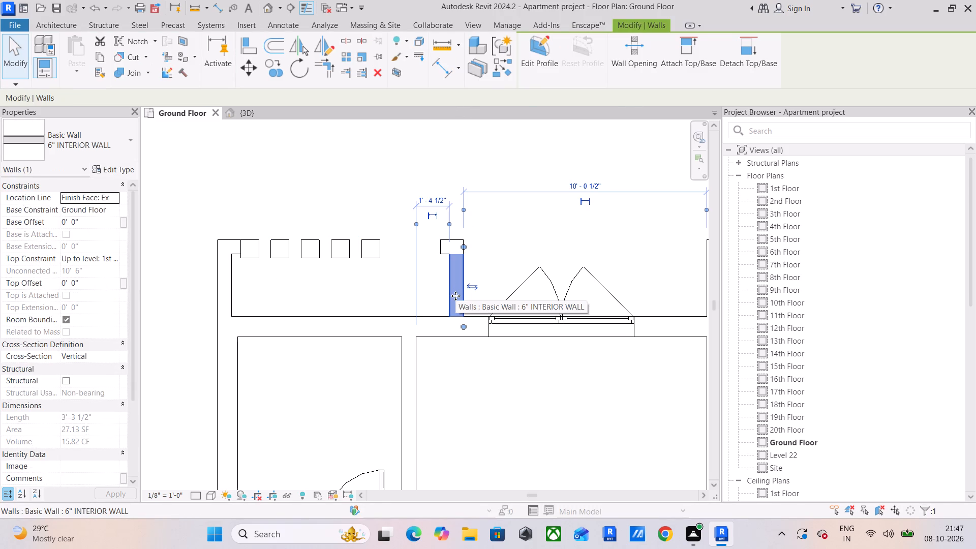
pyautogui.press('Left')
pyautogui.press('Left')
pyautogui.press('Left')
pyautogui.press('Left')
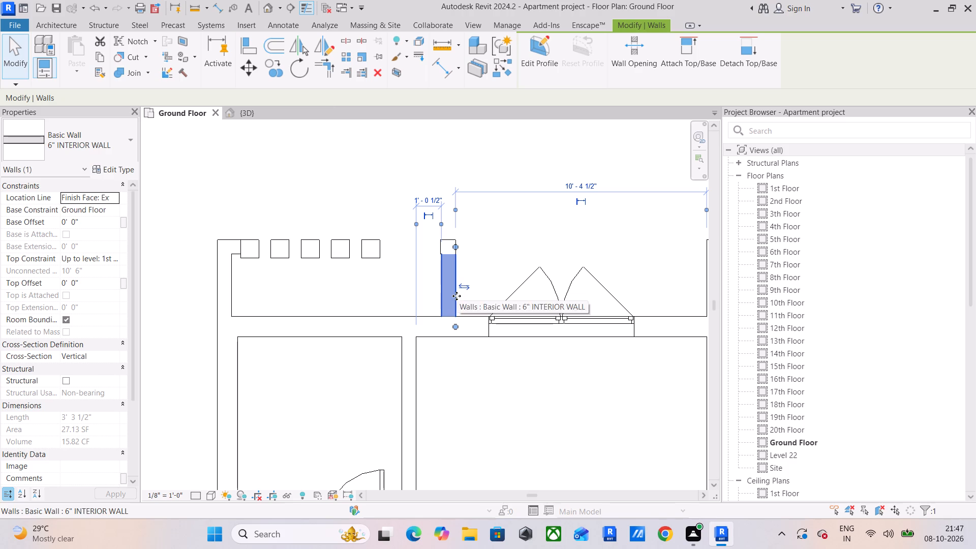
# Align the fin wall beside the double window with the interior partition's face, deleting its reversed short return wall.
pyautogui.click(243, 47)
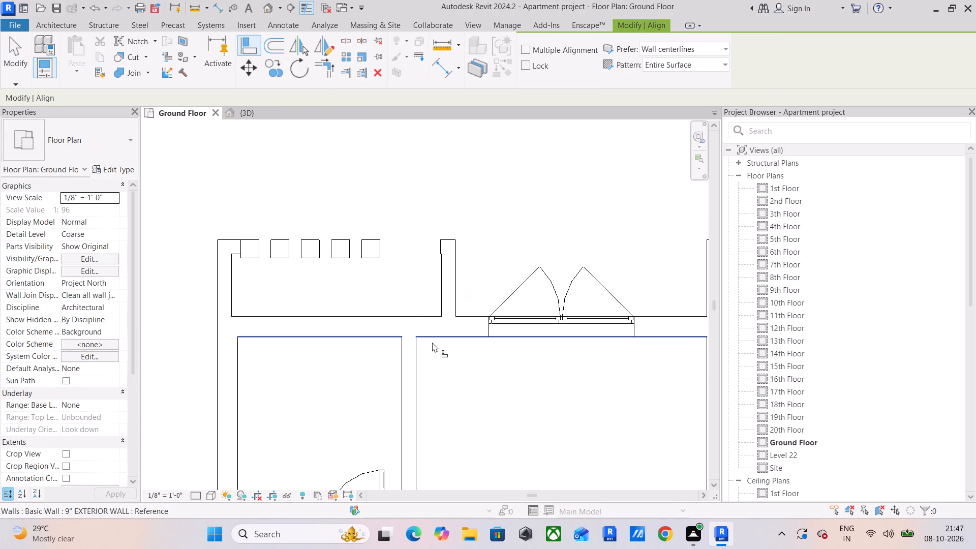
pyautogui.click(398, 372)
pyautogui.click(440, 288)
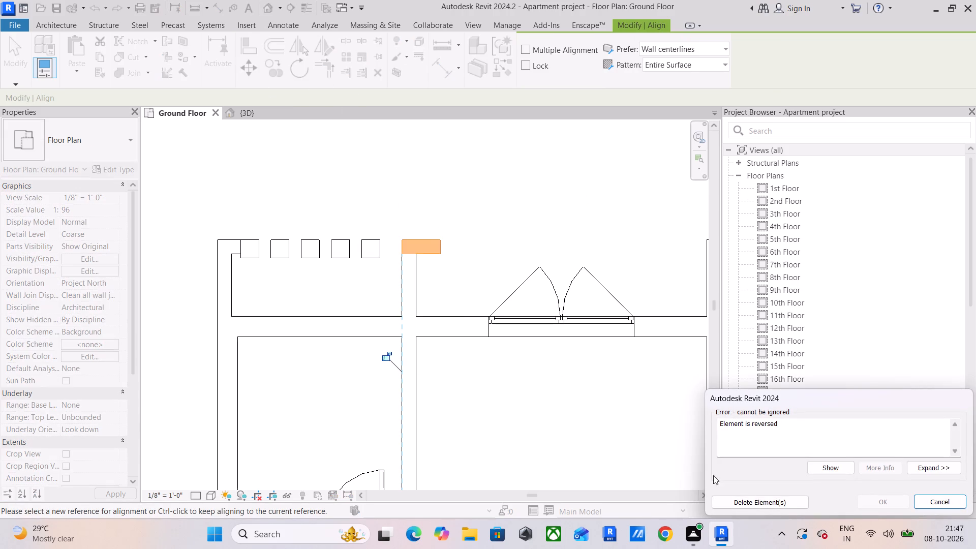
pyautogui.click(751, 503)
# Align the end of the moved fin wall with the outer face of the corner return.
pyautogui.scroll(4, 372, 204)
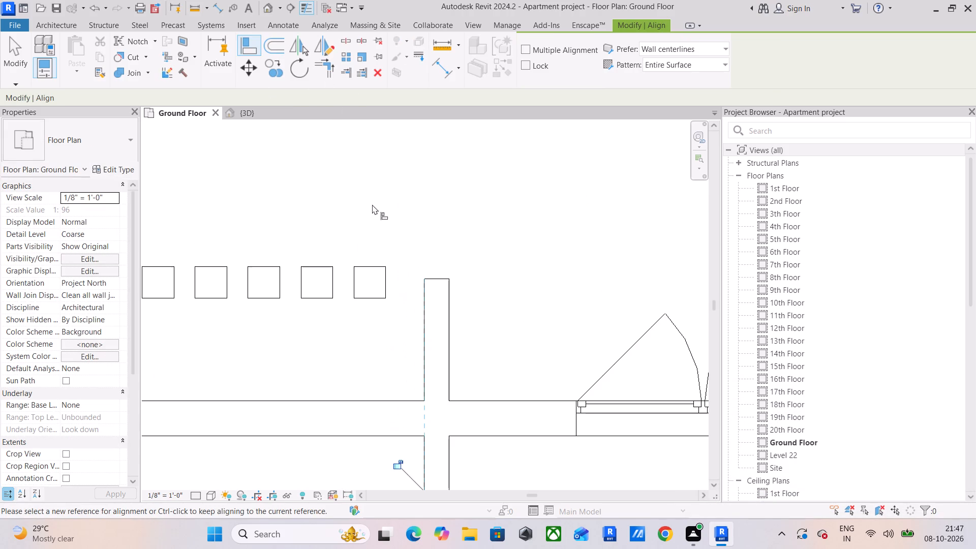
pyautogui.moveTo(433, 295); pyautogui.dragTo(615, 295, button='middle')
pyautogui.click(287, 263)
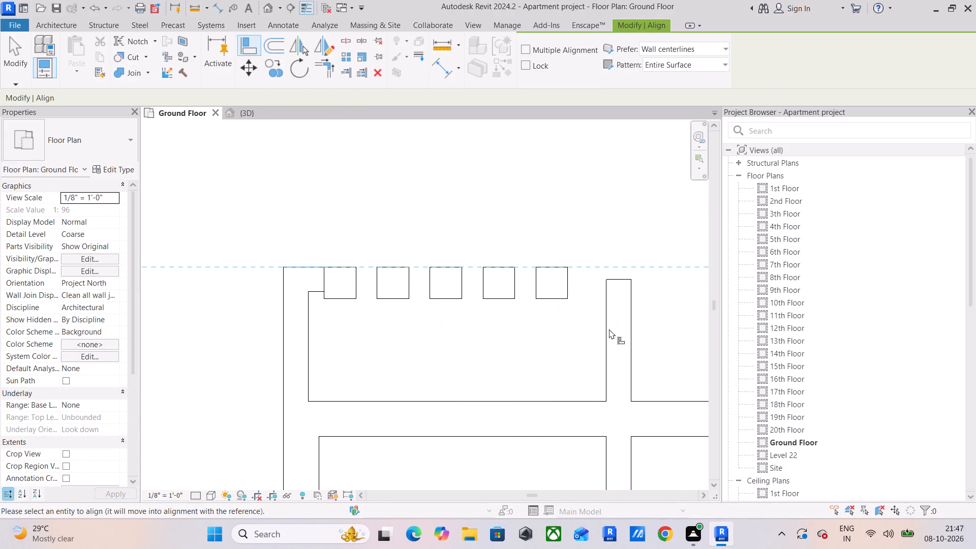
pyautogui.click(624, 278)
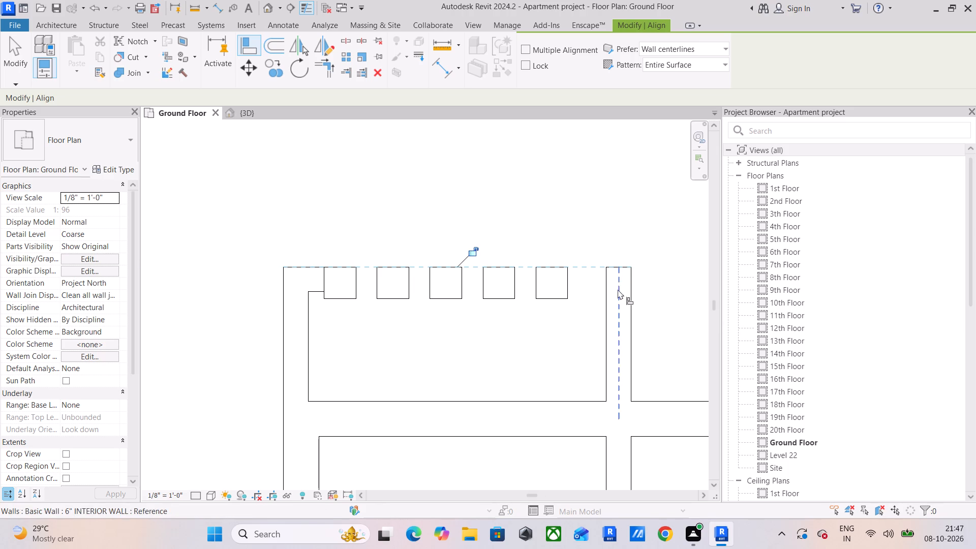
pyautogui.scroll(3, 463, 292)
pyautogui.press('Escape')
pyautogui.press('Escape')
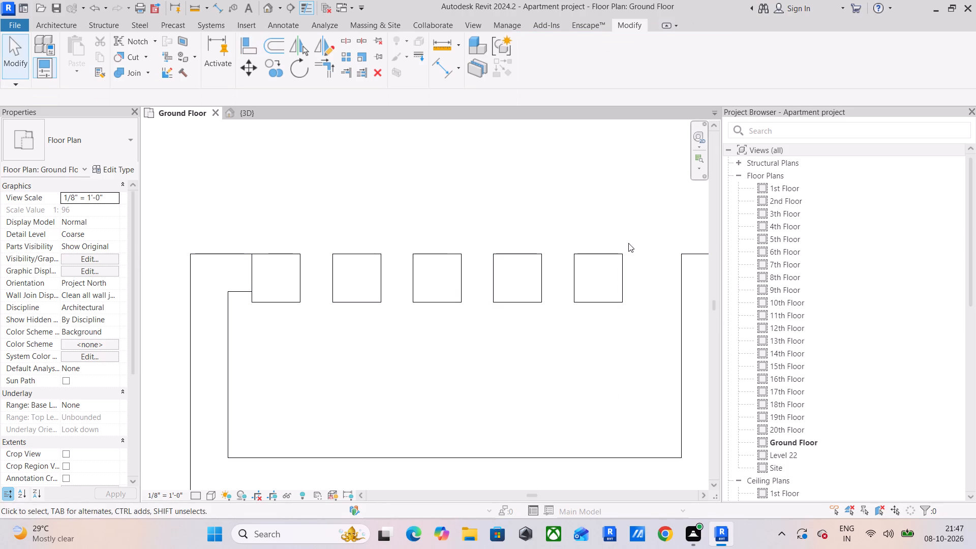
# Nudge the row of five olive green squares a net two increments away from the building corner.
pyautogui.moveTo(628, 243); pyautogui.dragTo(288, 328)
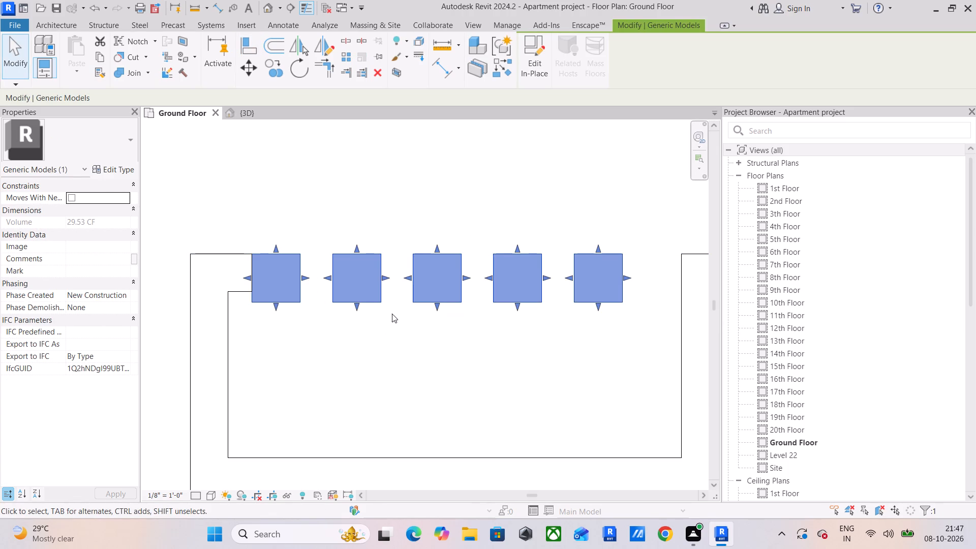
pyautogui.press('Right')
pyautogui.press('Right')
pyautogui.press('Right')
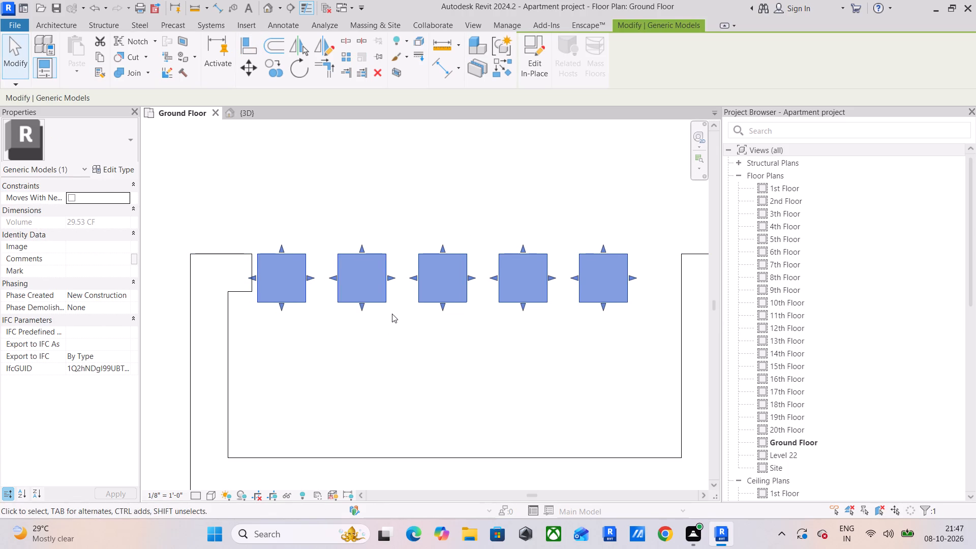
pyautogui.press('Left')
pyautogui.press('Escape')
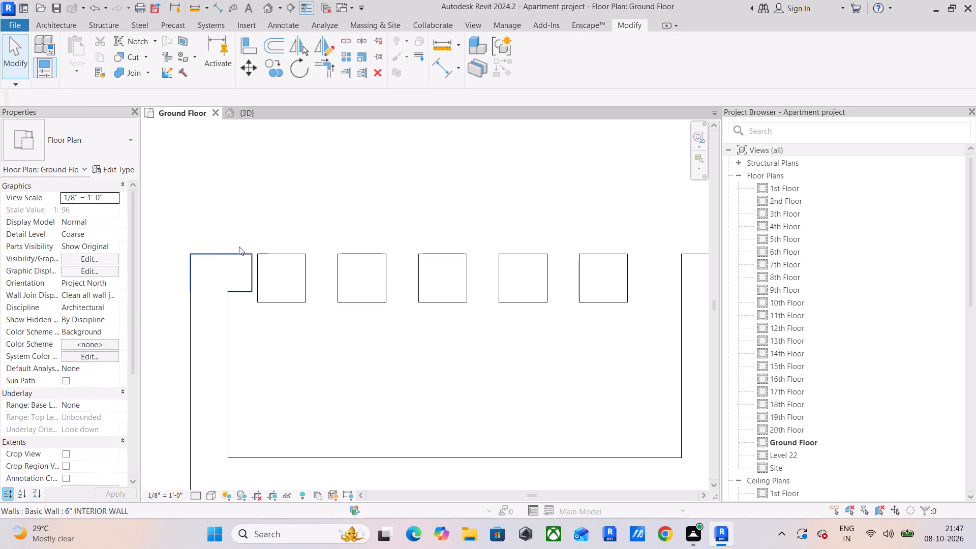
# Extend the corner bay's short return wall to a length of 0'-9" so its end meets the first square.
pyautogui.click(243, 276)
pyautogui.scroll(4, 259, 256)
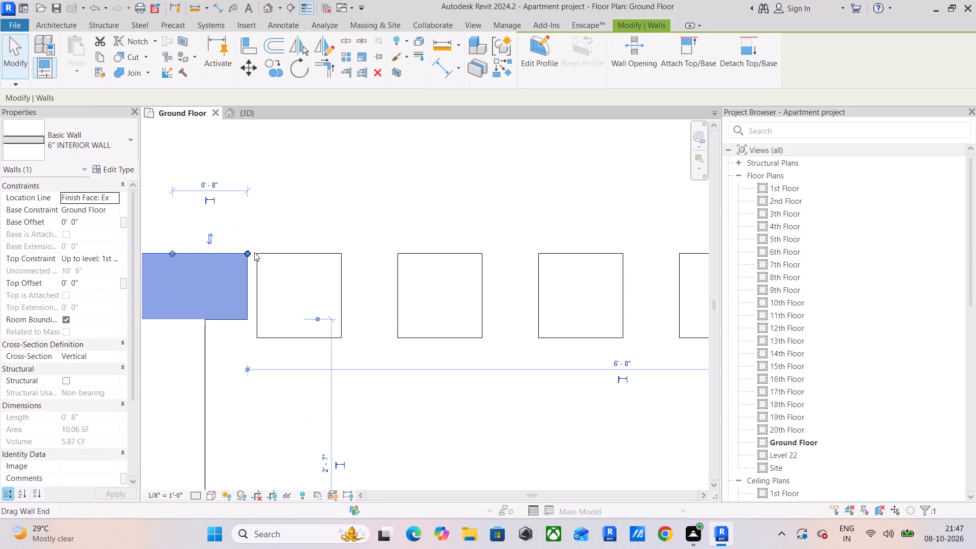
pyautogui.moveTo(246, 252); pyautogui.dragTo(258, 252)
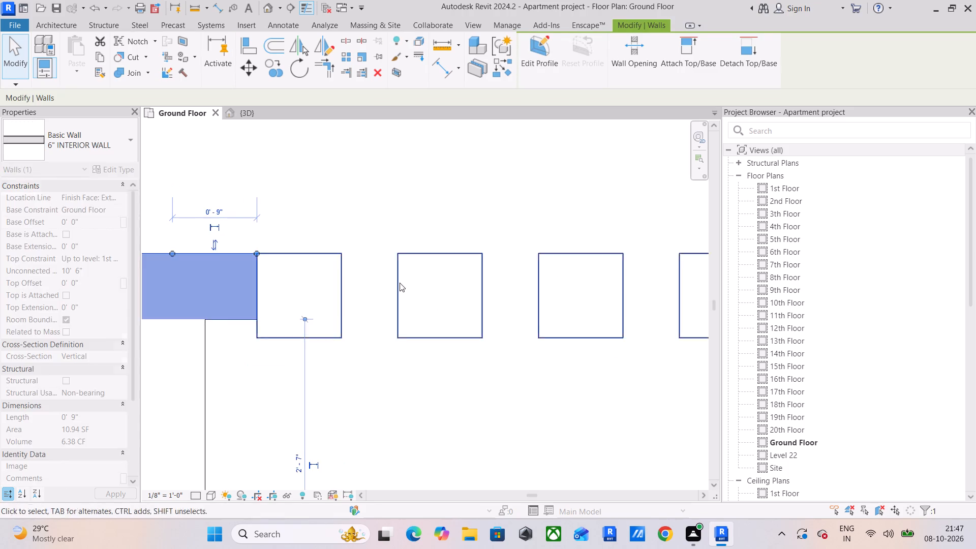
# Draw a short 6" INTERIOR WALL return from the fin wall's outer end to the last square of the five-square row, flipped inward.
pyautogui.scroll(-4, 400, 283)
pyautogui.click(495, 66)
pyautogui.moveTo(550, 251); pyautogui.dragTo(219, 233, button='middle')
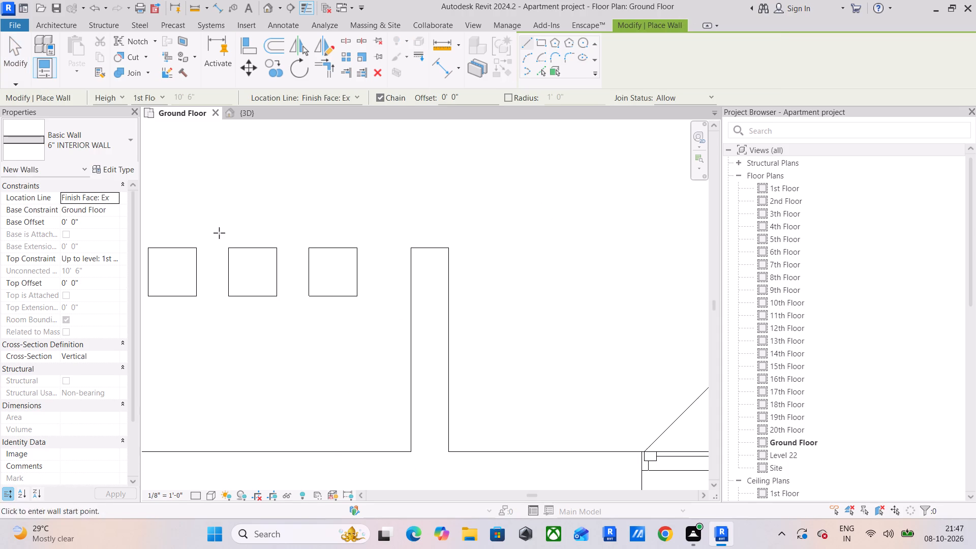
pyautogui.moveTo(412, 250); pyautogui.dragTo(407, 249)
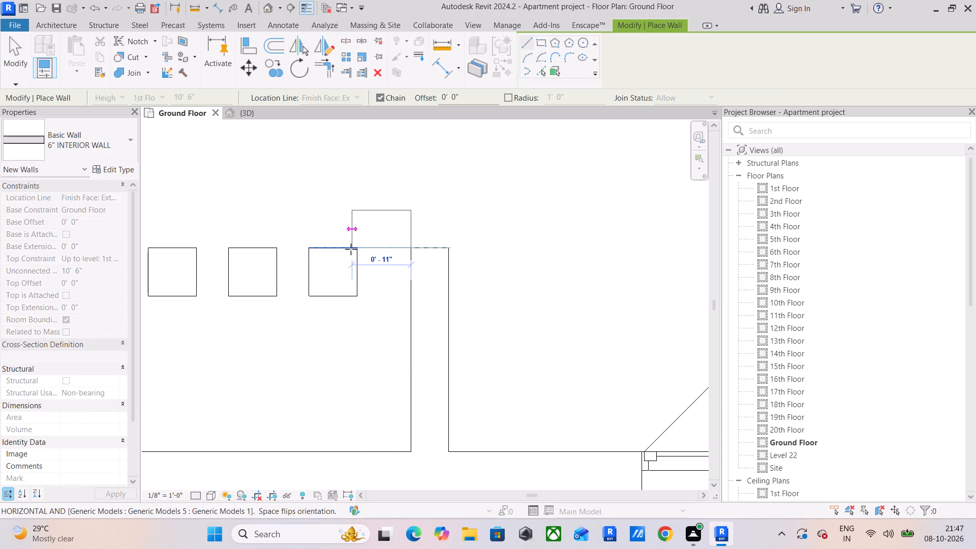
pyautogui.press('space')
pyautogui.click(354, 249)
pyautogui.press('Escape')
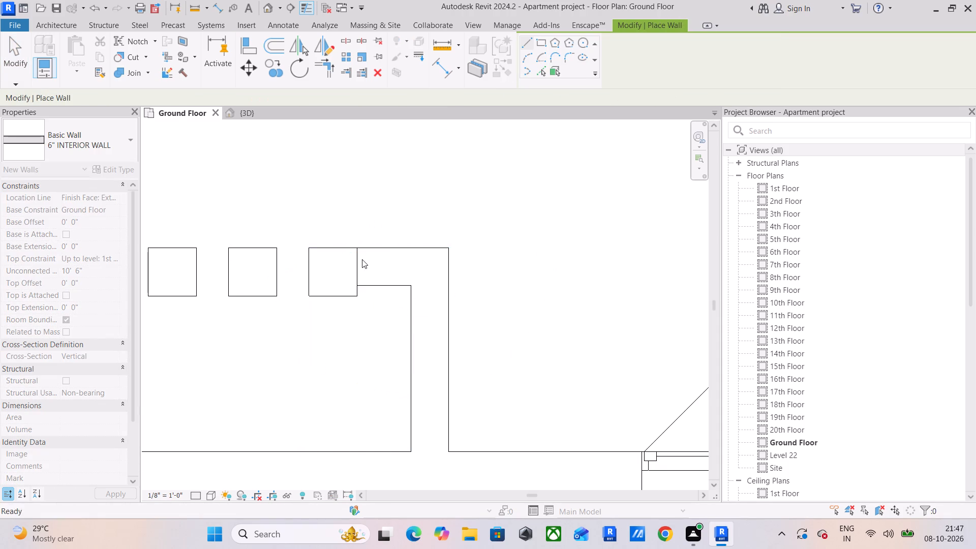
pyautogui.scroll(-4, 373, 272)
pyautogui.moveTo(573, 234); pyautogui.dragTo(606, 189, button='middle')
pyautogui.press('Escape')
pyautogui.press('Escape')
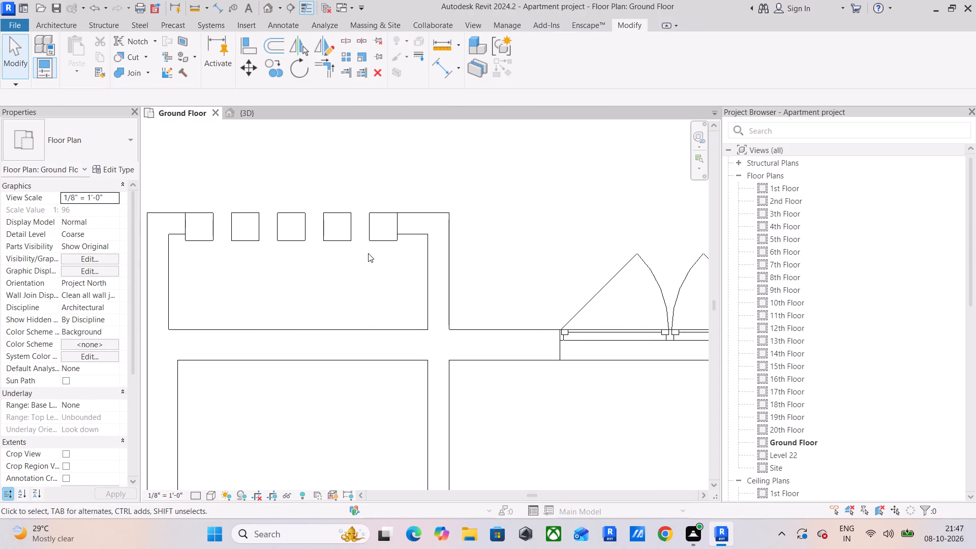
# Mirror a copy of the seven-square bay's fin walls, returns and squares, excluding the washroom window, across a horizontal axis towards the opposite facade.
pyautogui.scroll(-3, 368, 253)
pyautogui.scroll(-5, 325, 242)
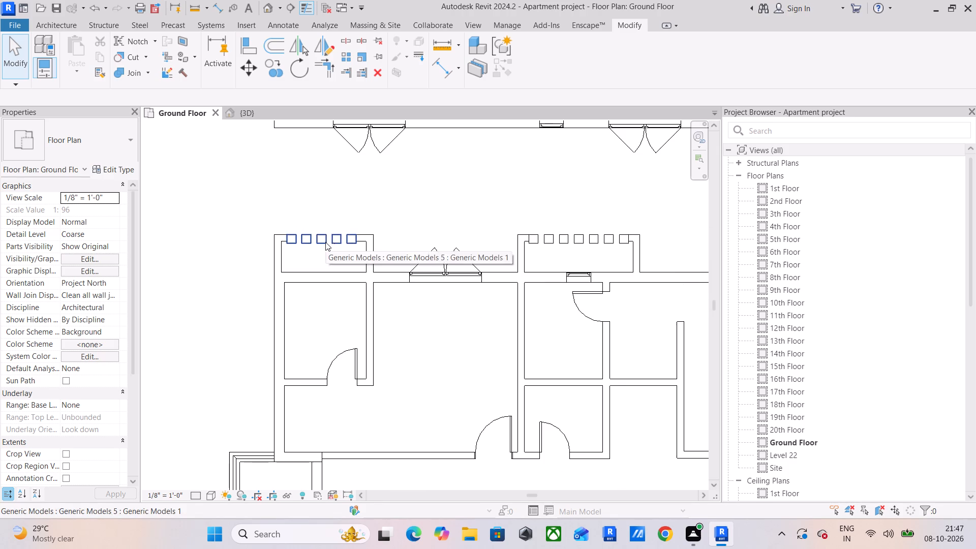
pyautogui.moveTo(515, 243); pyautogui.dragTo(375, 240, button='middle')
pyautogui.scroll(2, 516, 259)
pyautogui.scroll(-3, 516, 259)
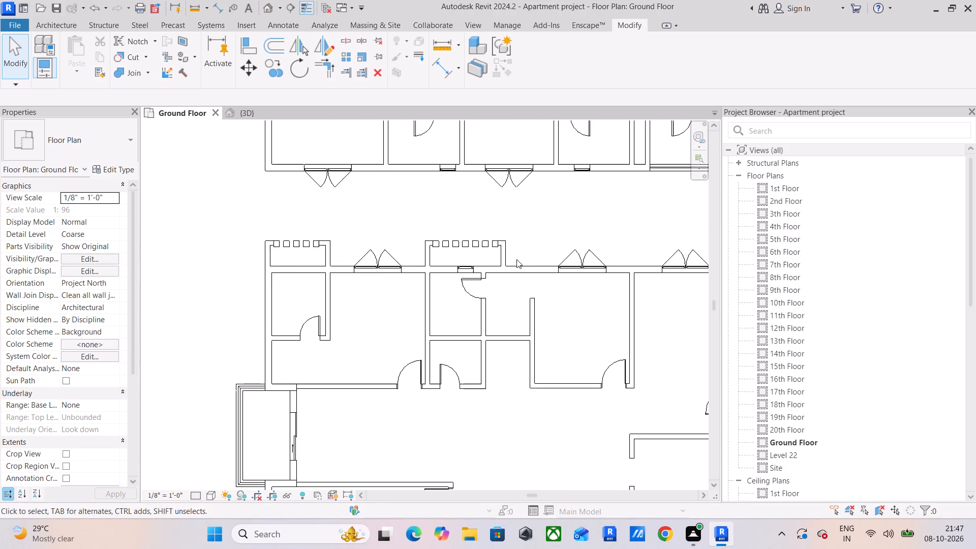
pyautogui.scroll(-5, 516, 259)
pyautogui.moveTo(516, 259); pyautogui.dragTo(394, 261, button='middle')
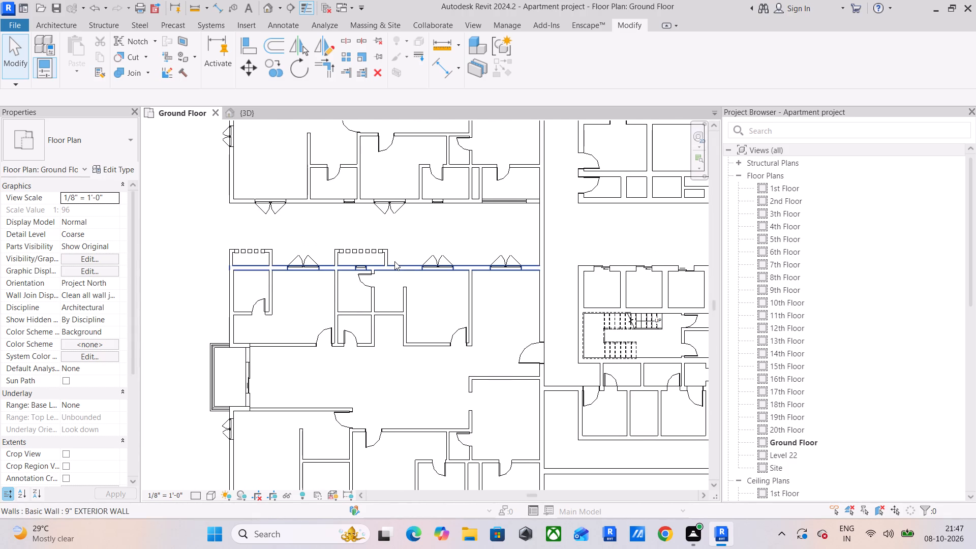
pyautogui.scroll(5, 326, 248)
pyautogui.moveTo(328, 232); pyautogui.dragTo(331, 242)
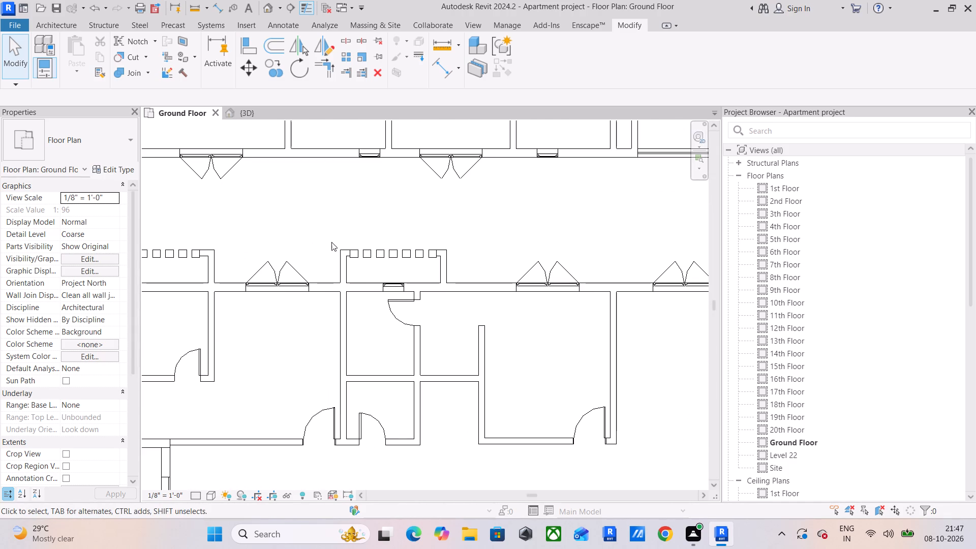
pyautogui.moveTo(331, 242); pyautogui.dragTo(482, 307)
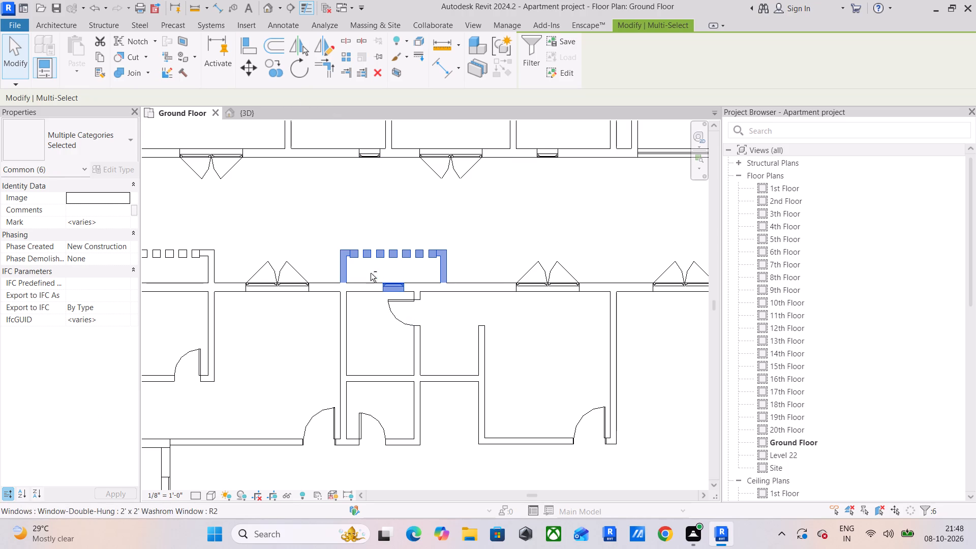
pyautogui.keyDown('shift'); pyautogui.moveTo(371, 273); pyautogui.dragTo(409, 301); pyautogui.keyUp('shift')
pyautogui.moveTo(448, 293); pyautogui.dragTo(372, 316, button='middle')
pyautogui.scroll(1, 372, 316)
pyautogui.scroll(-5, 402, 296)
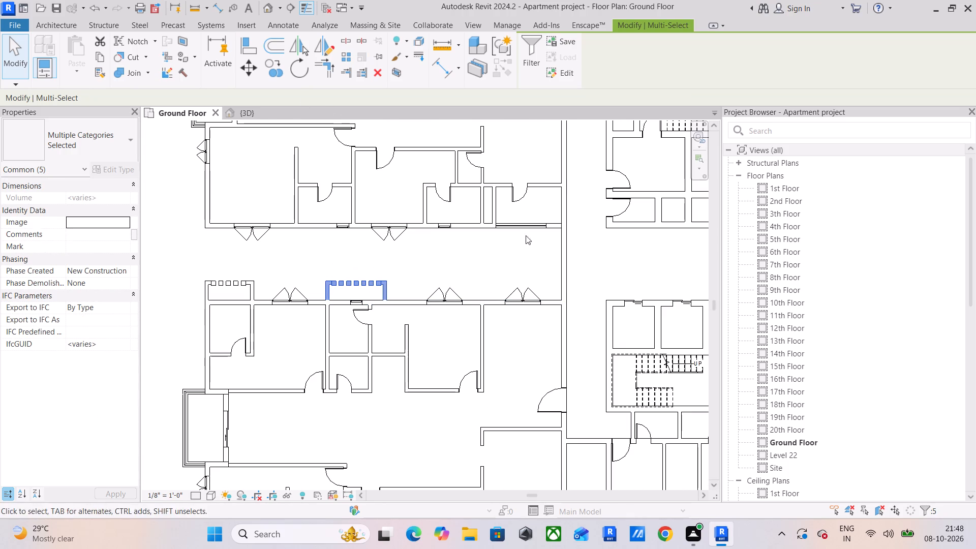
pyautogui.click(313, 44)
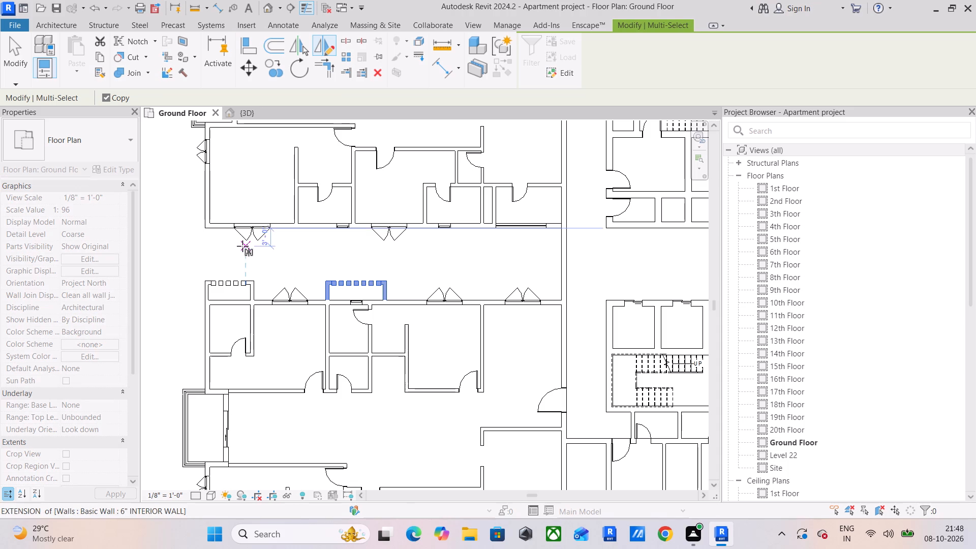
pyautogui.click(558, 265)
pyautogui.click(273, 260)
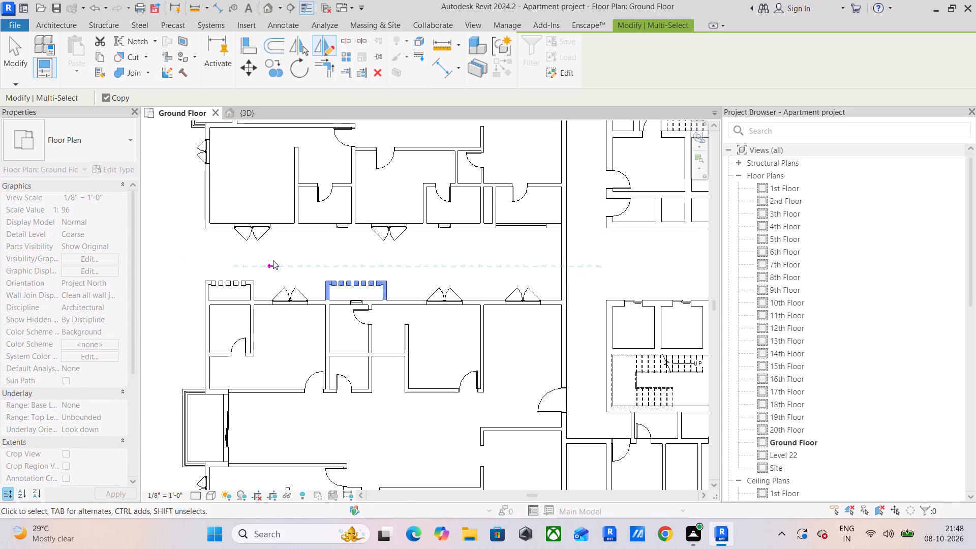
pyautogui.scroll(4, 334, 217)
pyautogui.scroll(5, 379, 241)
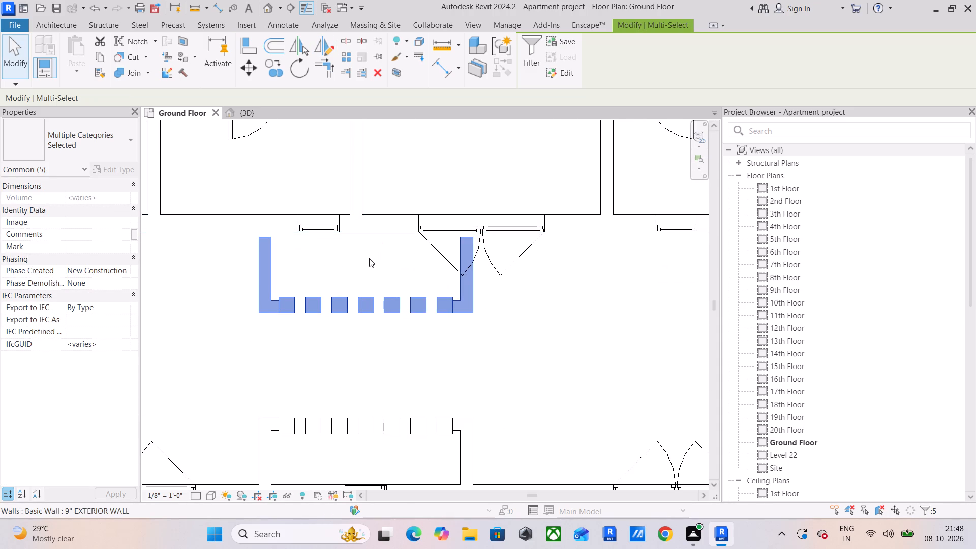
pyautogui.press('Escape')
pyautogui.press('Escape')
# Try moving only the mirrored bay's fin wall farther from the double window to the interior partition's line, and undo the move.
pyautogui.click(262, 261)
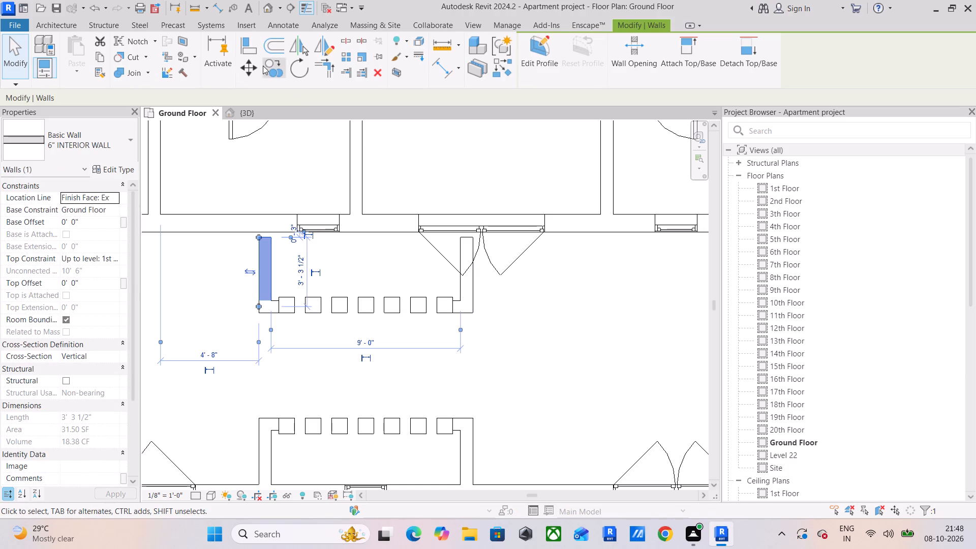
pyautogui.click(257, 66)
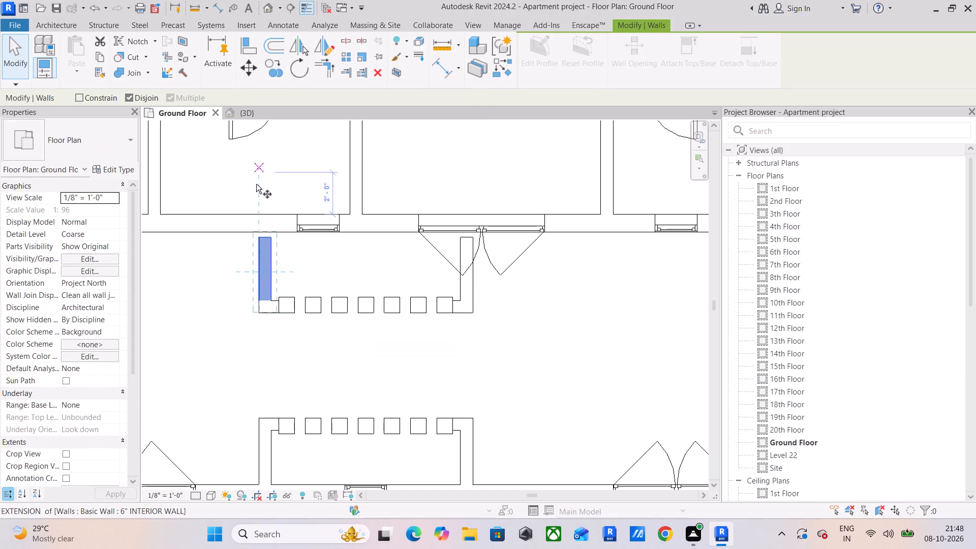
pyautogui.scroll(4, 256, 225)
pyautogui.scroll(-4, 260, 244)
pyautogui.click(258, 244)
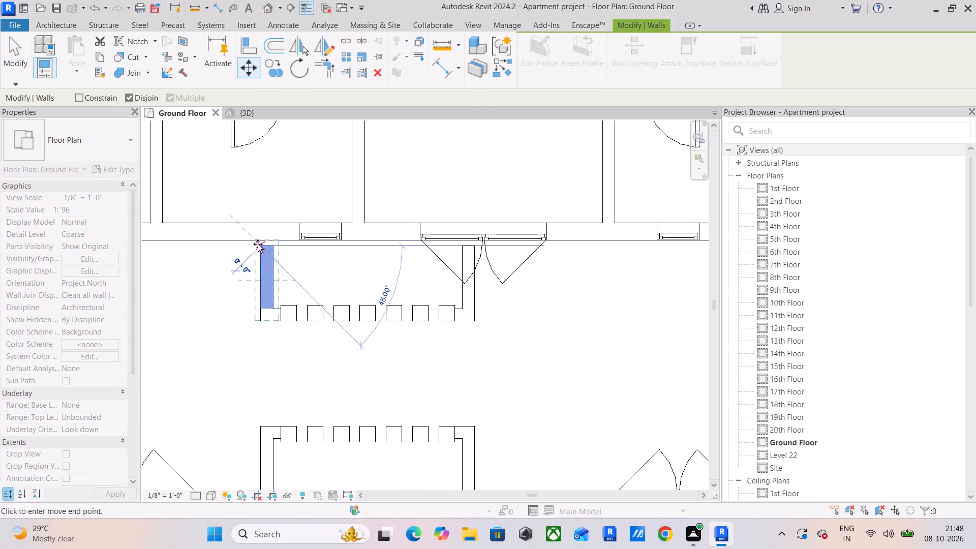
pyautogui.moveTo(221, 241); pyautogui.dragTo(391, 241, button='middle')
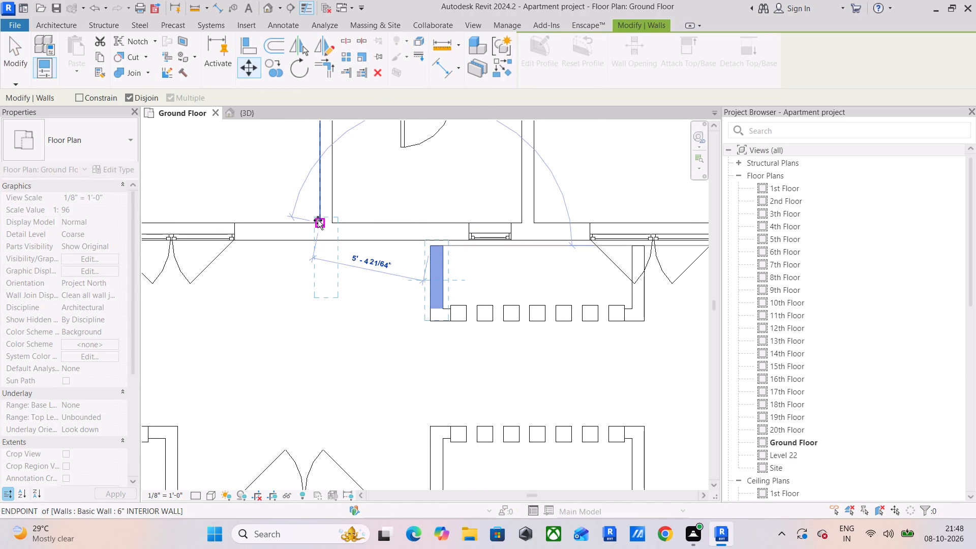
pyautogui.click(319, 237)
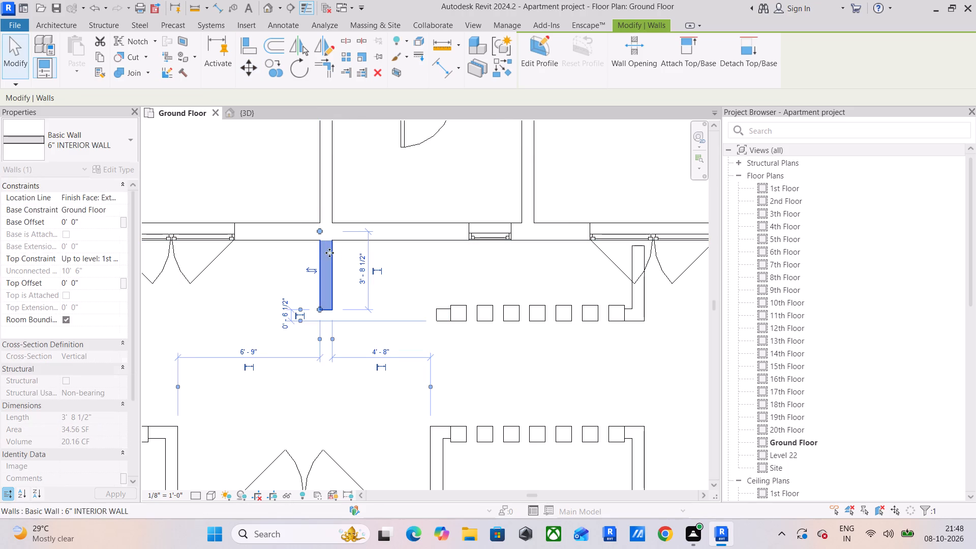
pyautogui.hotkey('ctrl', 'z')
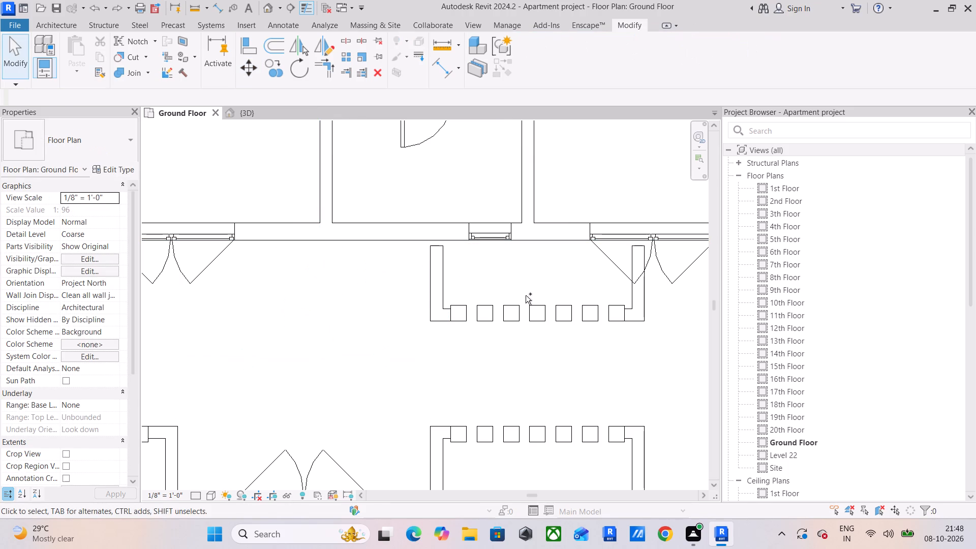
# Move the whole mirrored bay about 5'-3" along the opposite facade, seating its fin walls against the exterior wall in line with the washroom partitions.
pyautogui.scroll(-3, 444, 264)
pyautogui.moveTo(598, 292); pyautogui.dragTo(502, 309)
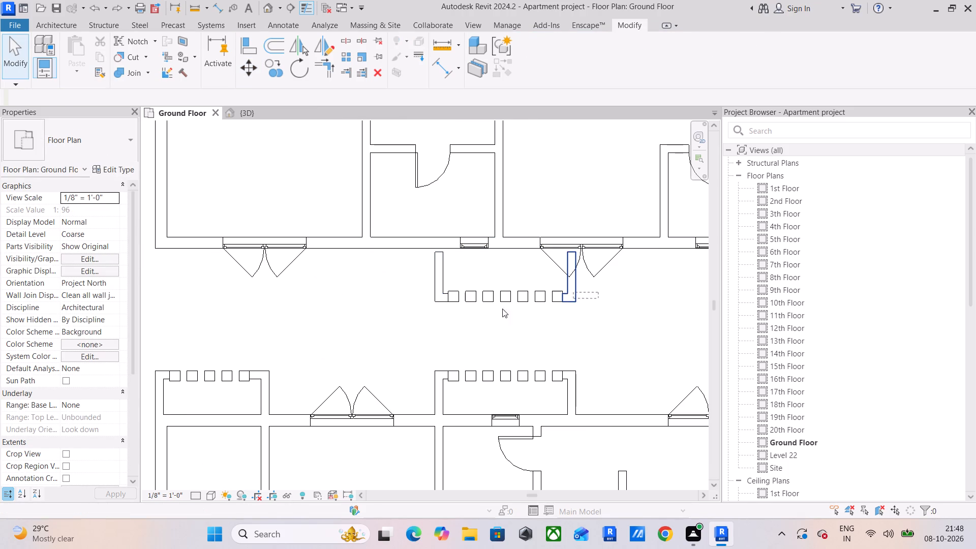
pyautogui.moveTo(502, 309); pyautogui.dragTo(402, 307)
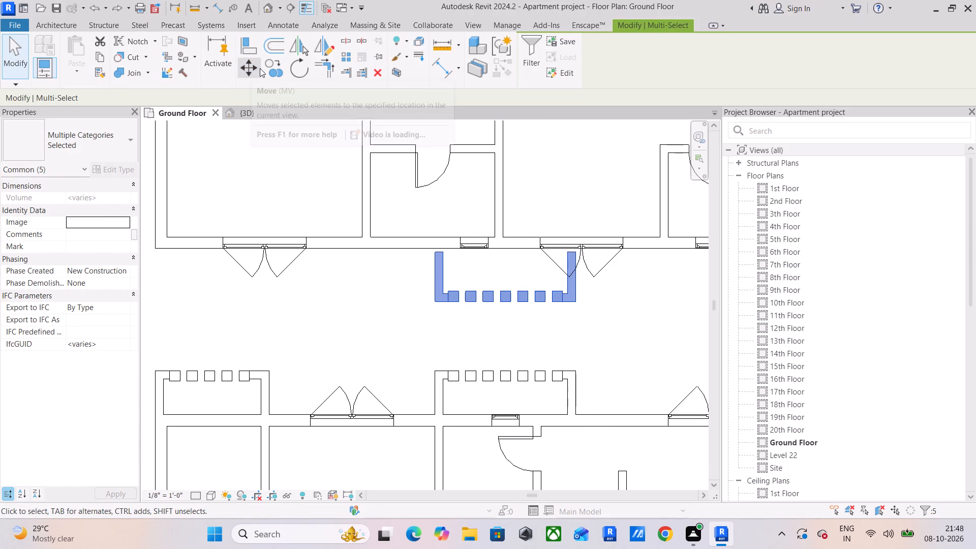
pyautogui.click(249, 68)
pyautogui.scroll(4, 401, 269)
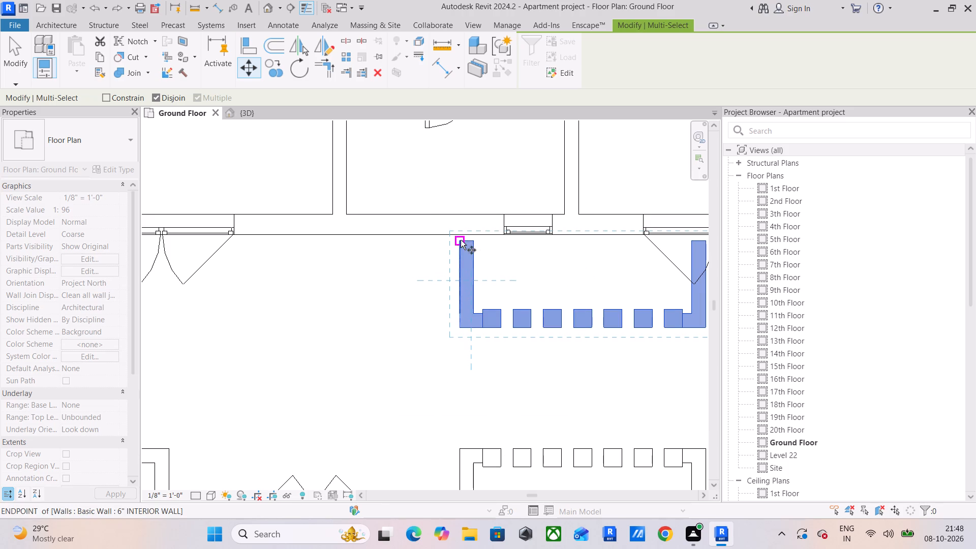
pyautogui.click(459, 240)
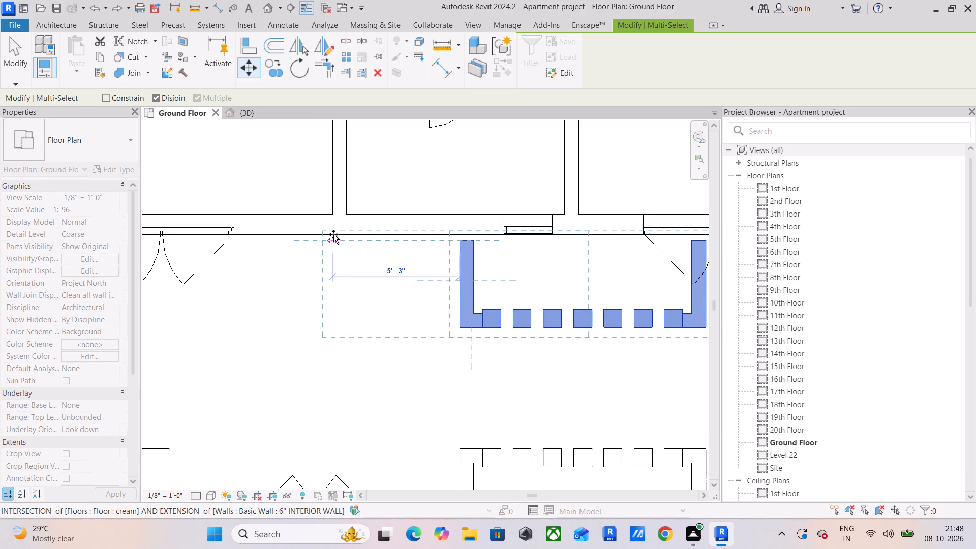
pyautogui.click(333, 231)
pyautogui.scroll(-4, 333, 252)
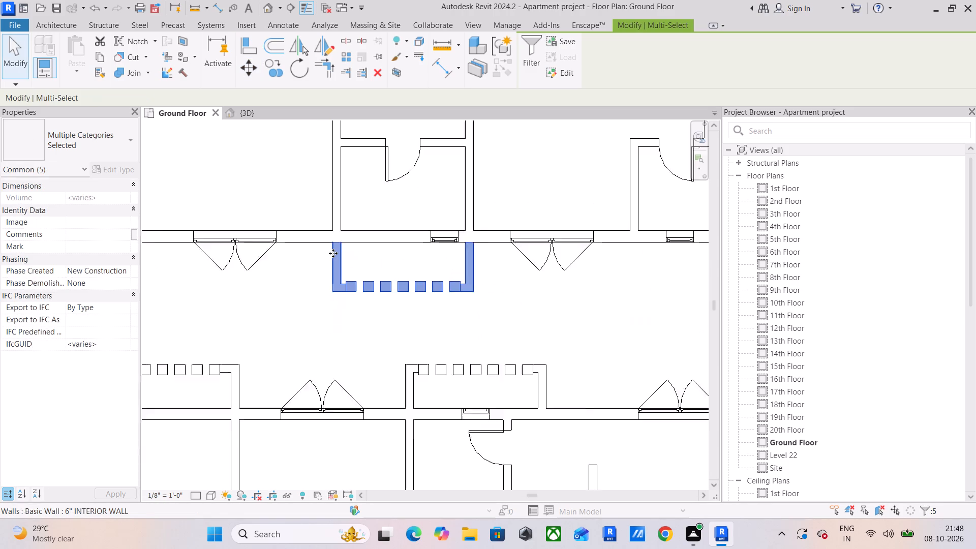
pyautogui.scroll(-1, 333, 253)
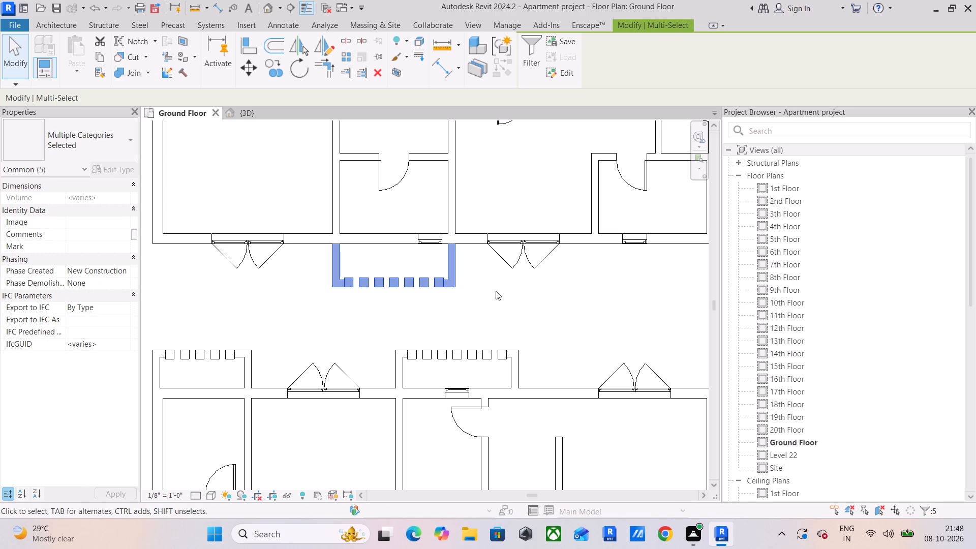
pyautogui.press('Escape')
pyautogui.press('Escape')
pyautogui.press('Escape')
pyautogui.press('Escape')
pyautogui.press('Escape')
pyautogui.press('Escape')
pyautogui.scroll(-2, 502, 295)
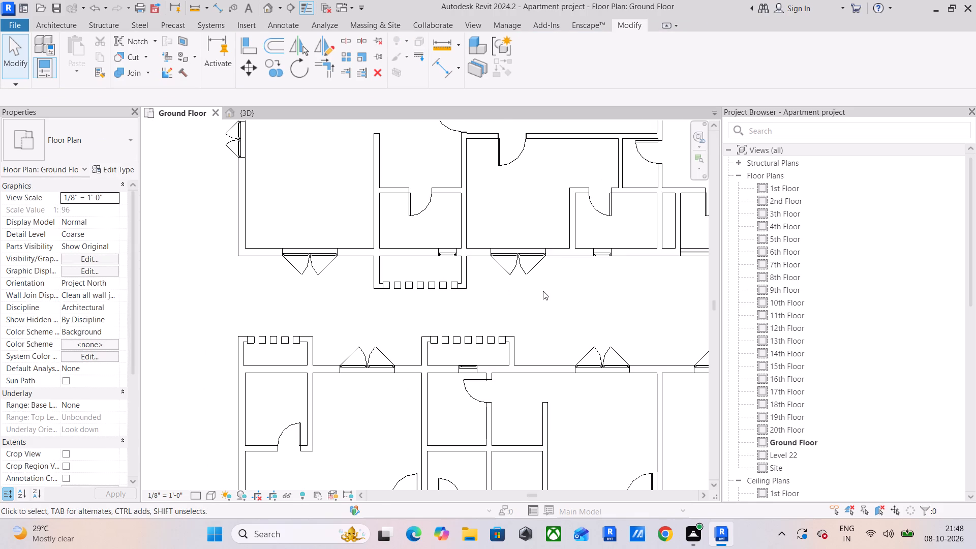
# Save the apartment project.
pyautogui.hotkey('ctrl', 's')
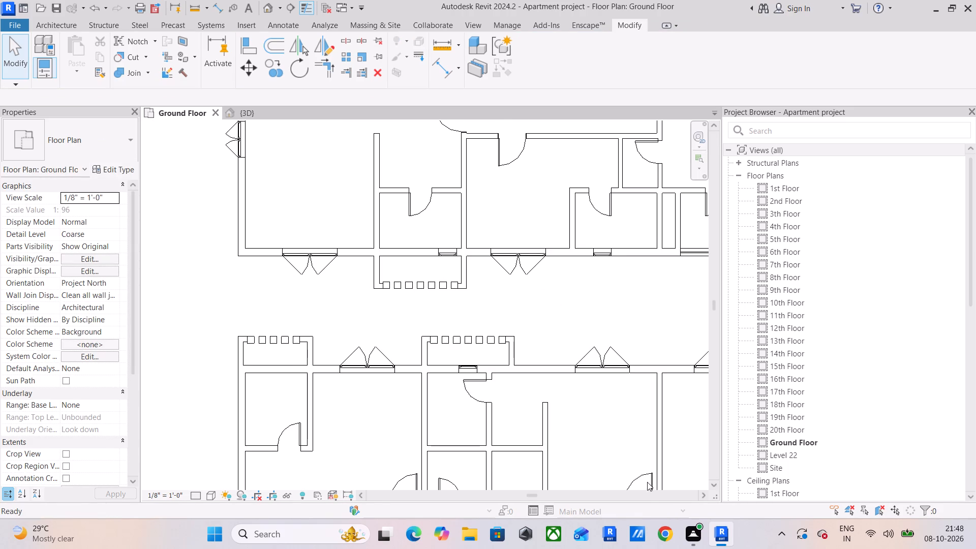
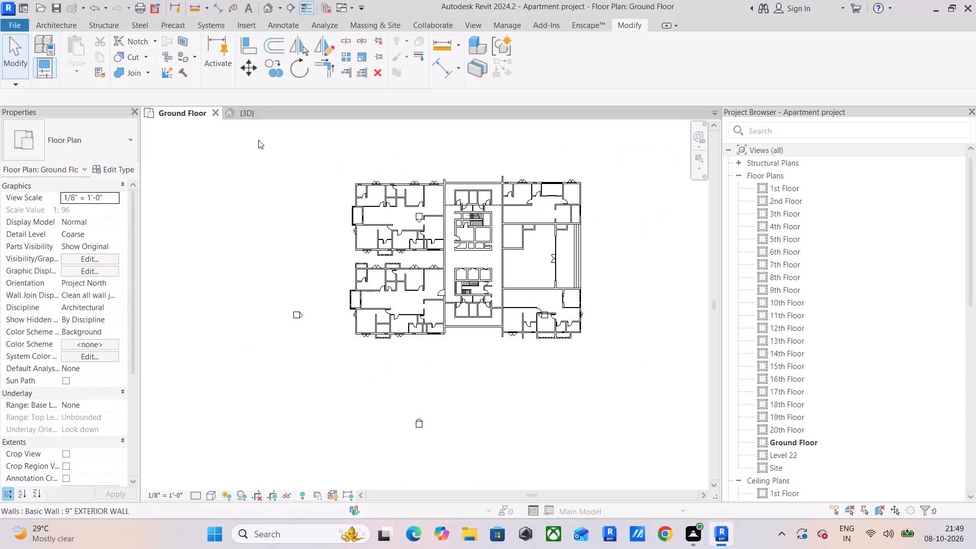
# Export the 3D view, showing the whole building from a low back-left angle, as a PDF into D:\revit proects\pdfs.
pyautogui.click(259, 110)
pyautogui.moveTo(386, 300); pyautogui.dragTo(344, 219, button='middle')
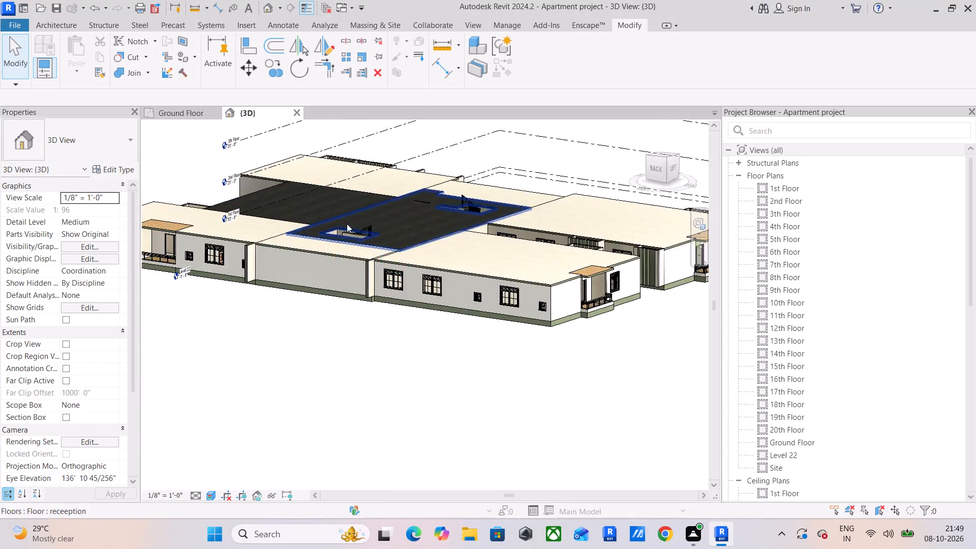
pyautogui.scroll(-5, 378, 256)
pyautogui.keyDown('shift'); pyautogui.moveTo(472, 276); pyautogui.dragTo(448, 250, button='middle'); pyautogui.keyUp('shift')
pyautogui.moveTo(361, 256); pyautogui.dragTo(365, 272, button='middle')
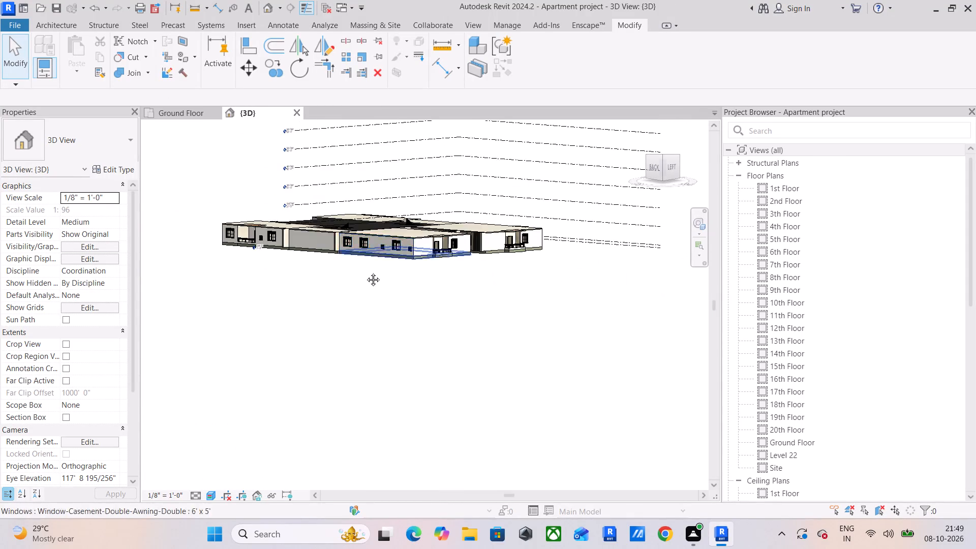
pyautogui.moveTo(365, 272); pyautogui.dragTo(376, 318, button='middle')
pyautogui.scroll(2, 395, 283)
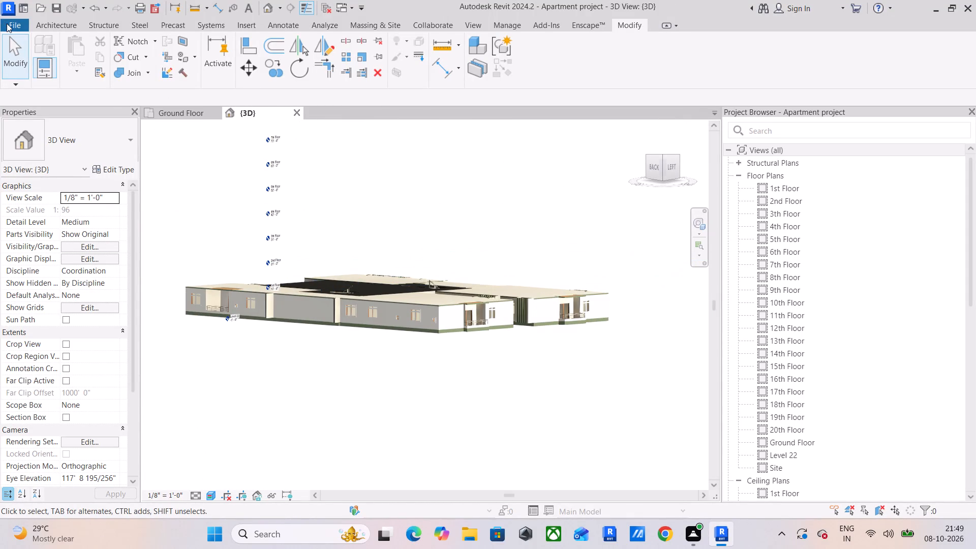
pyautogui.click(7, 23)
pyautogui.click(58, 229)
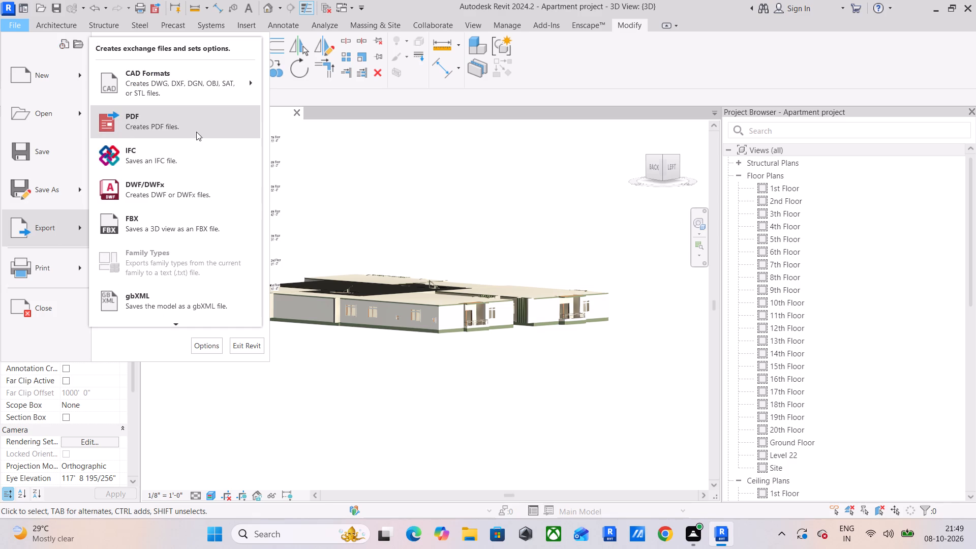
pyautogui.click(196, 132)
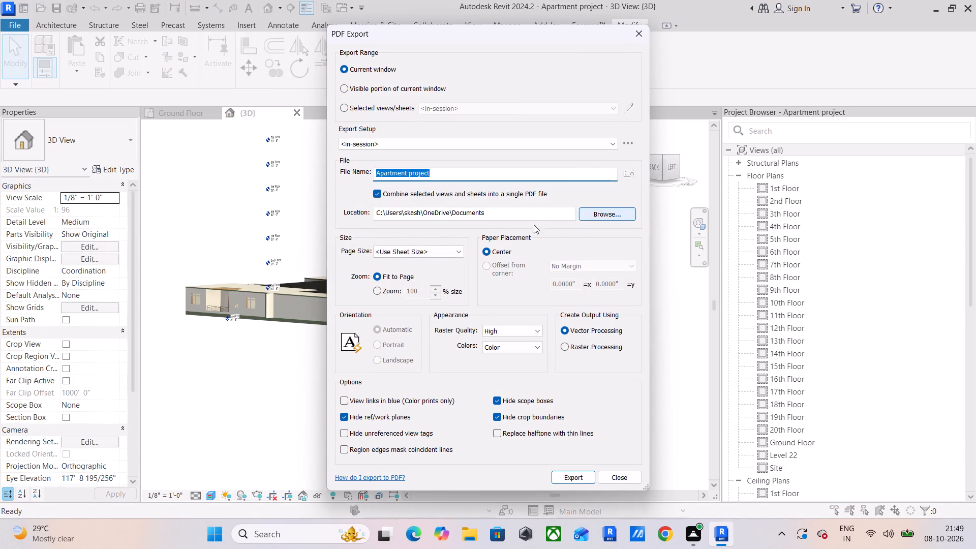
pyautogui.click(608, 208)
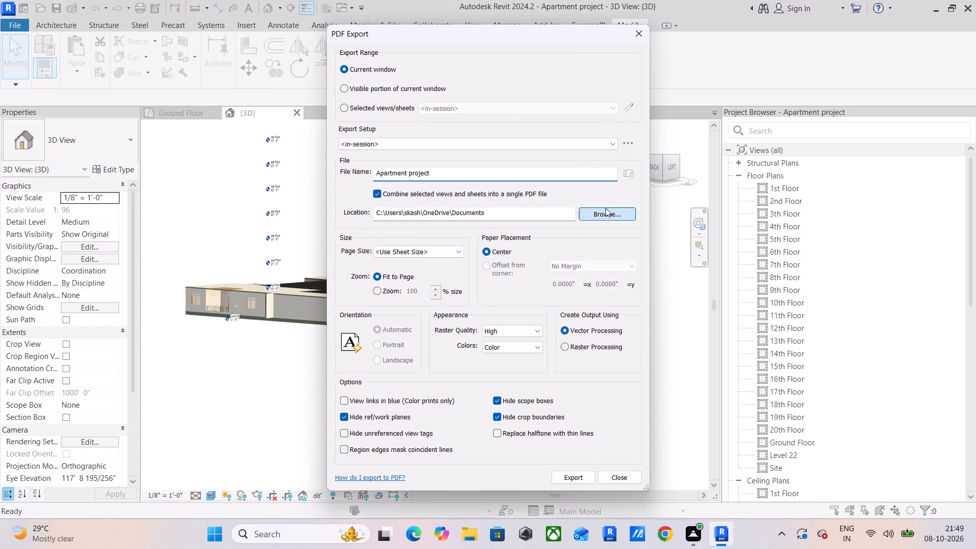
pyautogui.doubleClick(304, 235)
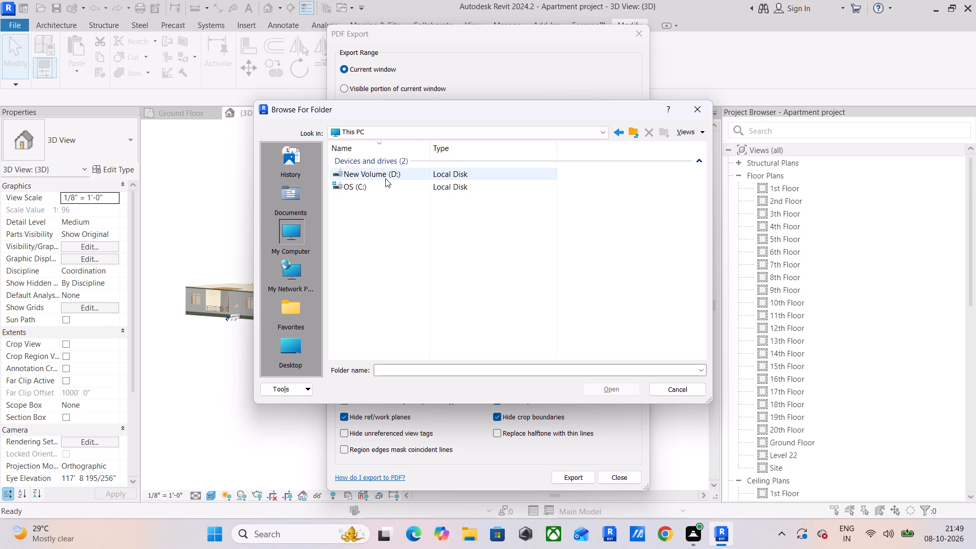
pyautogui.doubleClick(385, 178)
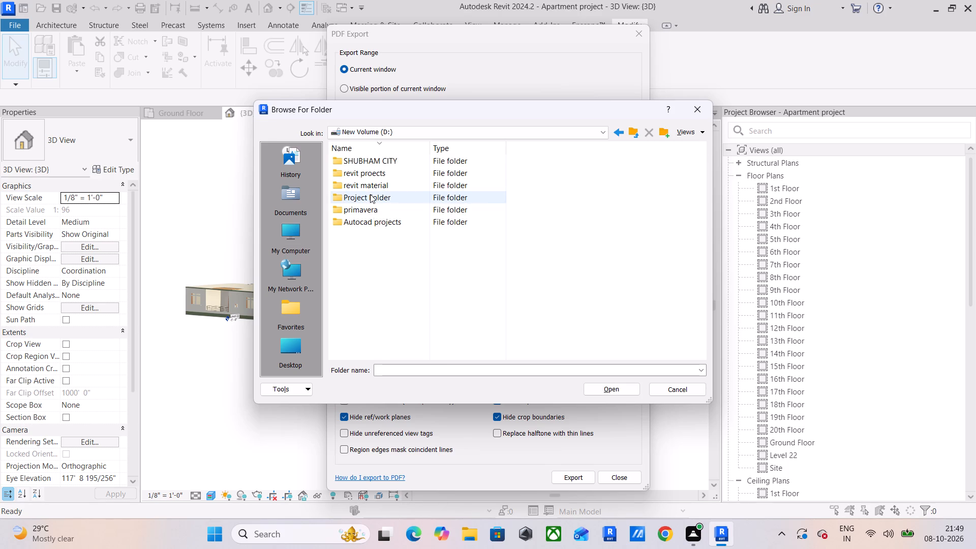
pyautogui.doubleClick(374, 177)
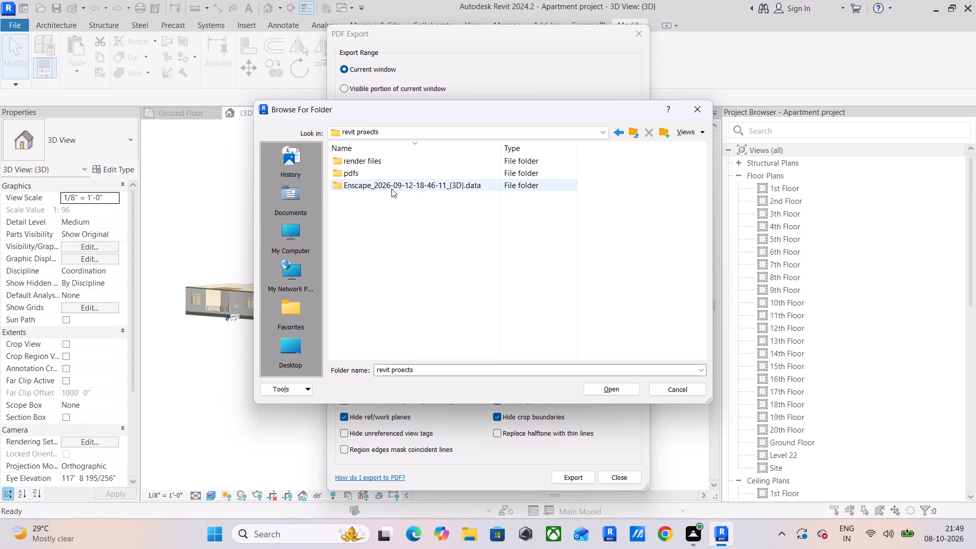
pyautogui.doubleClick(391, 172)
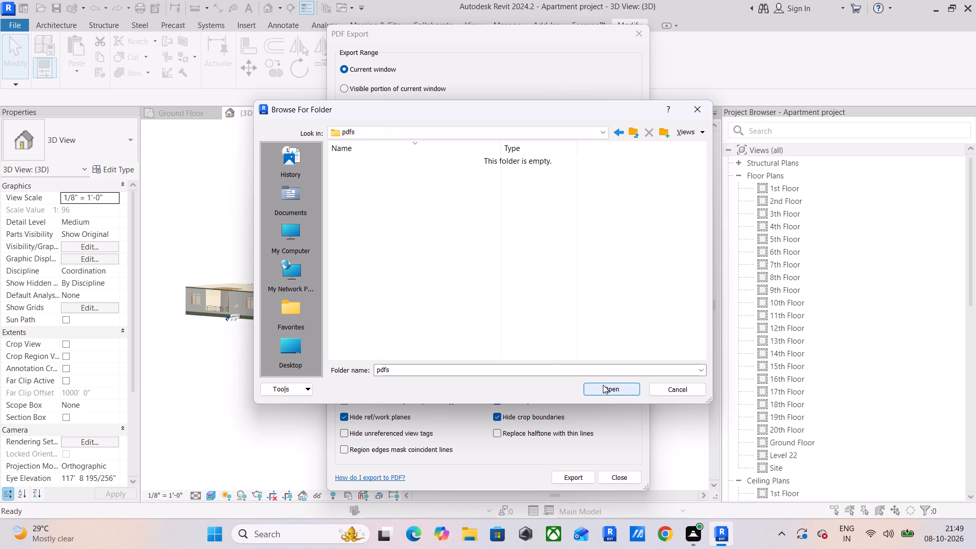
pyautogui.click(603, 385)
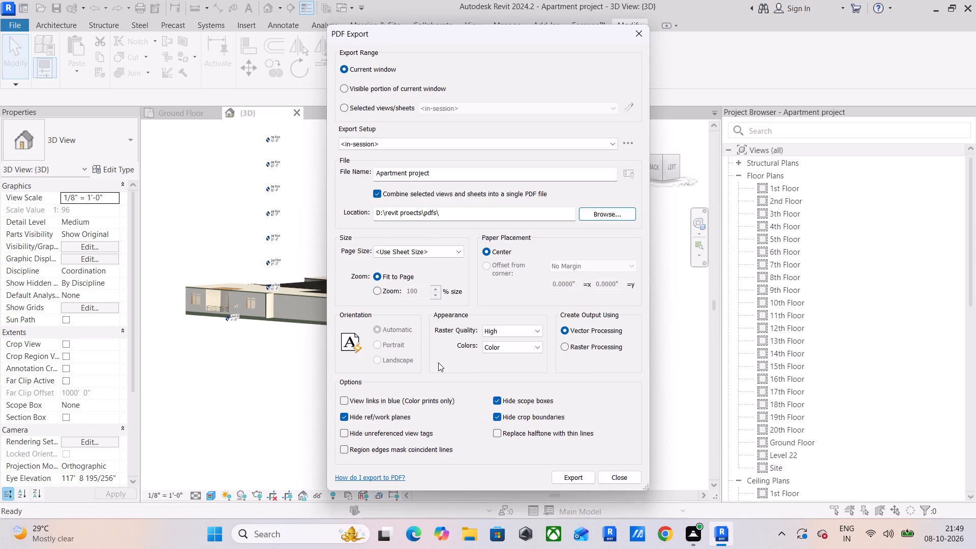
pyautogui.click(569, 474)
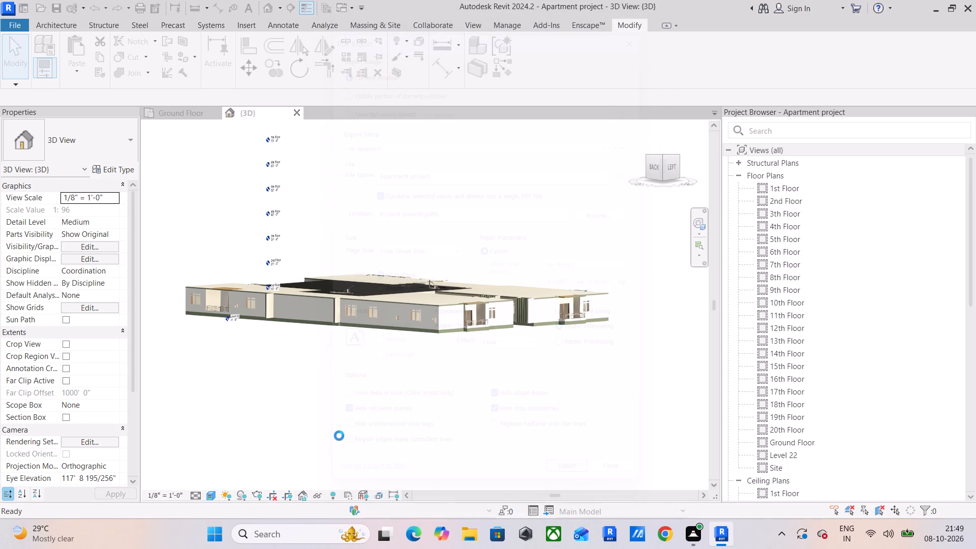